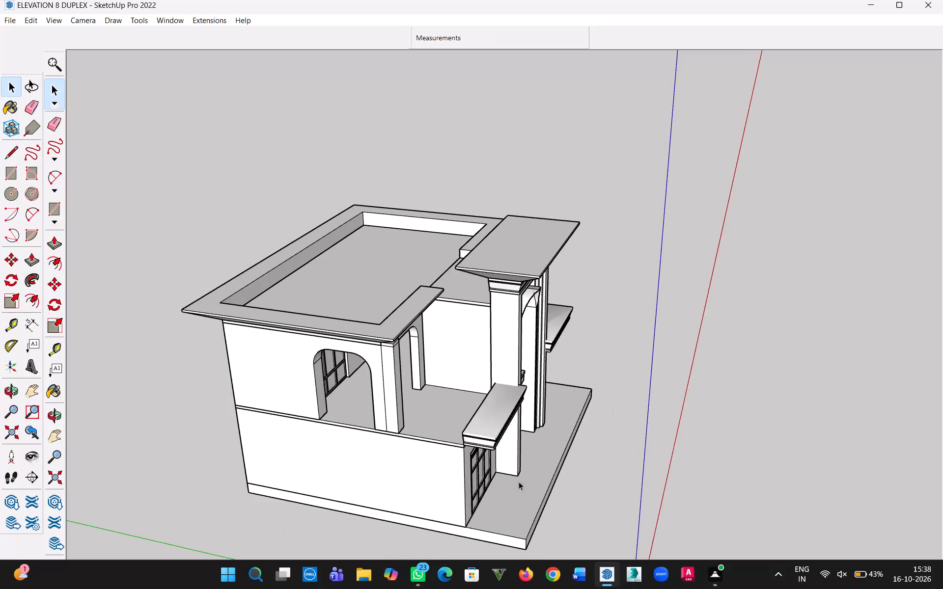
Delete the canopy above the ground-floor window on the wing with the open terrace.
{"action": "scroll", "coordinate": [492, 478], "scroll_direction": "up", "scroll_amount": 1}
{"action": "middle_click_drag", "start_coordinate": [492, 478], "coordinate": [482, 476]}
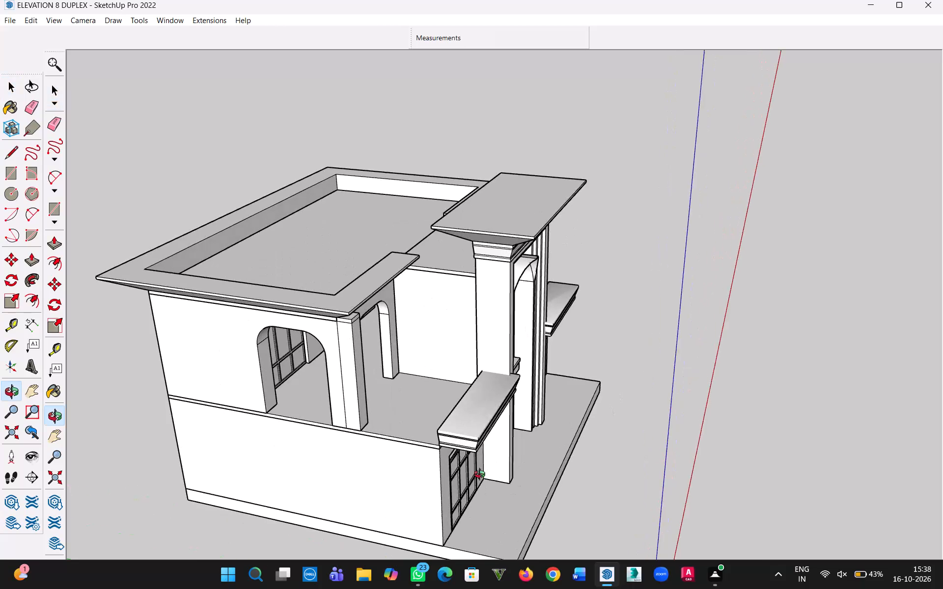
{"action": "middle_click_drag", "start_coordinate": [482, 476], "coordinate": [402, 401]}
{"action": "left_click", "coordinate": [408, 376]}
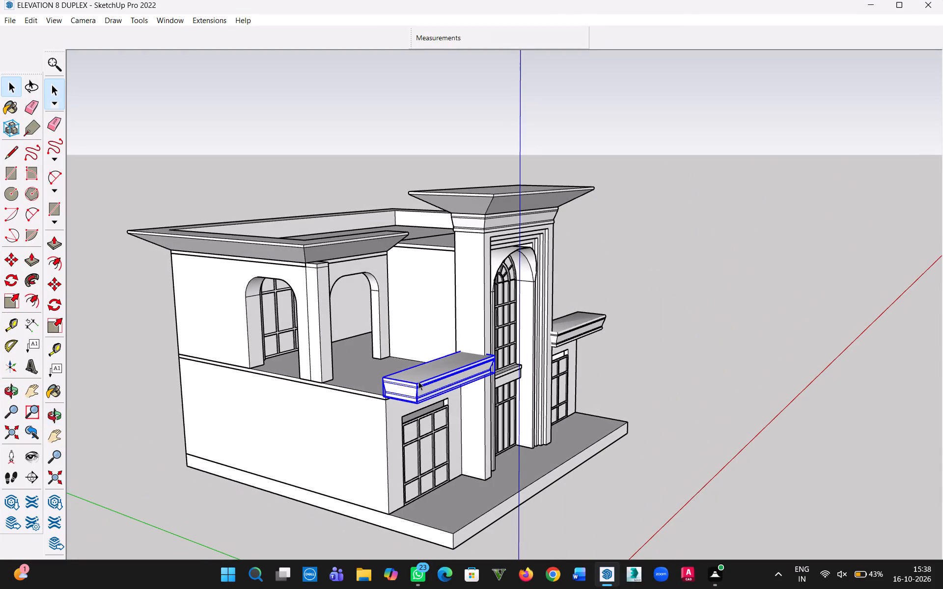
{"action": "key", "text": "Delete"}
Move the remaining ground-floor window canopy off the far wing into the empty space beside the building.
{"action": "left_click", "coordinate": [569, 333]}
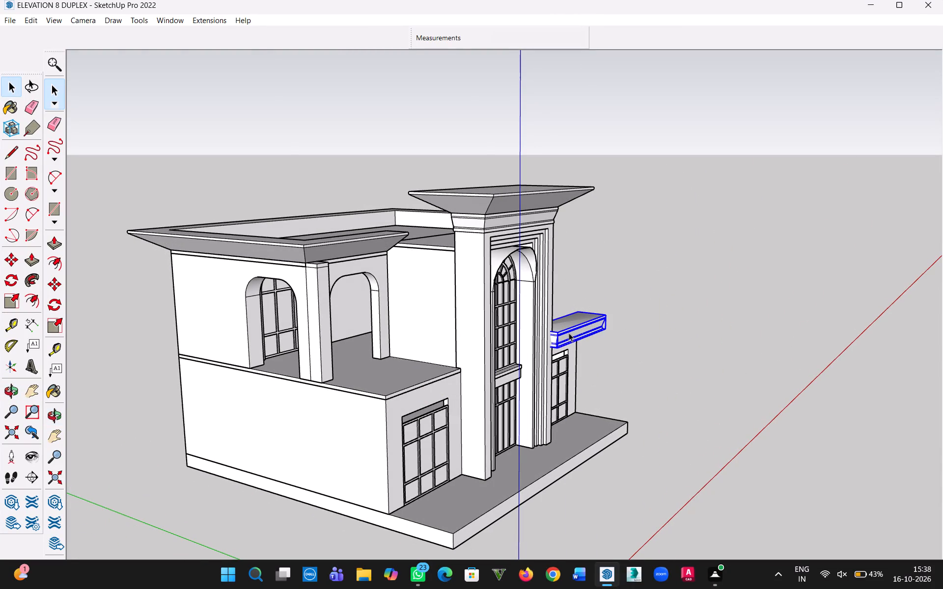
{"action": "key", "text": "m"}
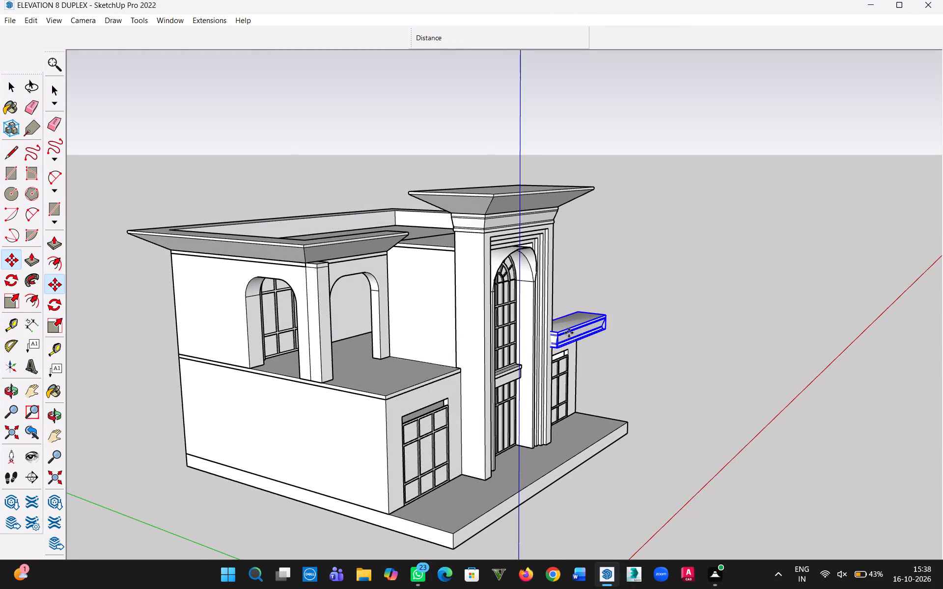
{"action": "left_click", "coordinate": [569, 333]}
{"action": "left_click", "coordinate": [827, 361]}
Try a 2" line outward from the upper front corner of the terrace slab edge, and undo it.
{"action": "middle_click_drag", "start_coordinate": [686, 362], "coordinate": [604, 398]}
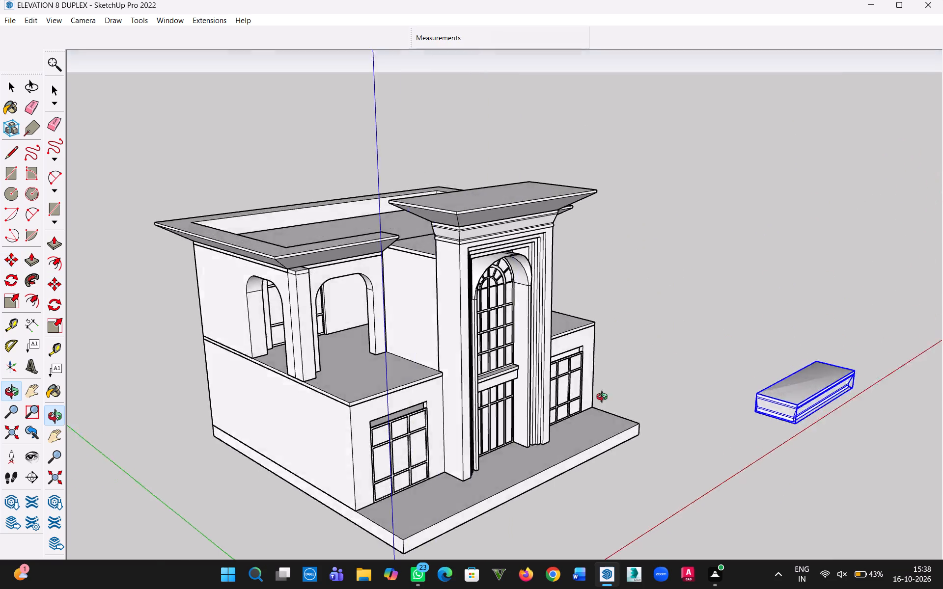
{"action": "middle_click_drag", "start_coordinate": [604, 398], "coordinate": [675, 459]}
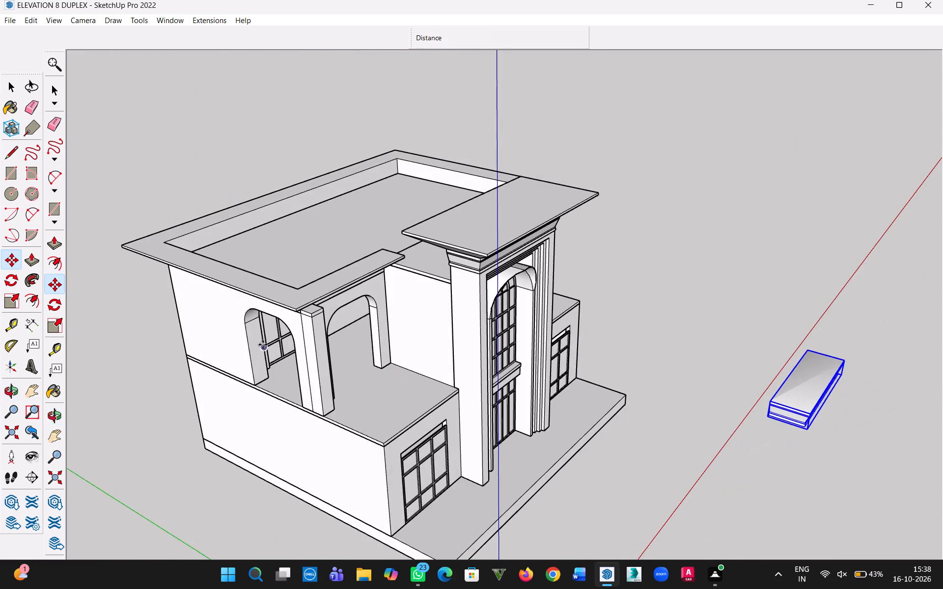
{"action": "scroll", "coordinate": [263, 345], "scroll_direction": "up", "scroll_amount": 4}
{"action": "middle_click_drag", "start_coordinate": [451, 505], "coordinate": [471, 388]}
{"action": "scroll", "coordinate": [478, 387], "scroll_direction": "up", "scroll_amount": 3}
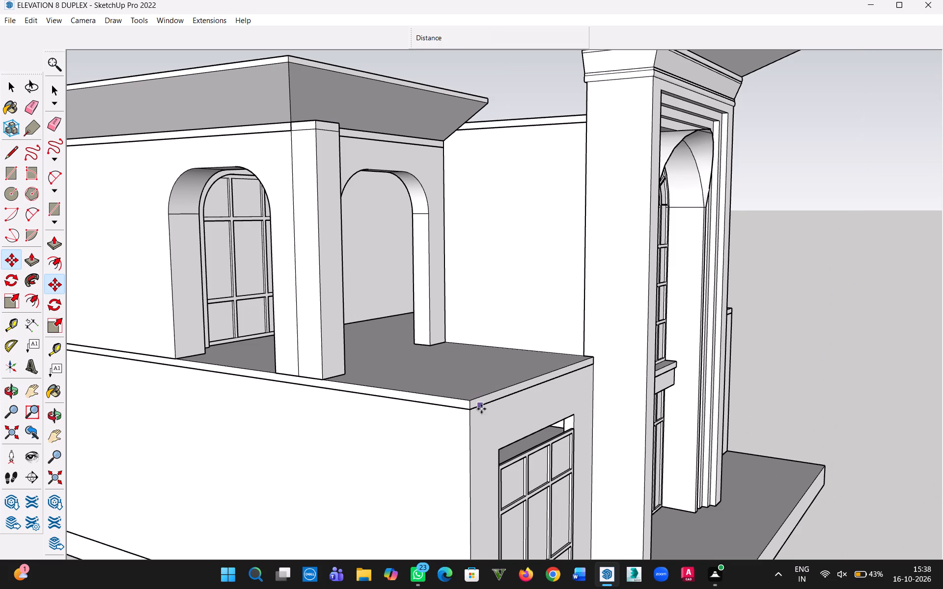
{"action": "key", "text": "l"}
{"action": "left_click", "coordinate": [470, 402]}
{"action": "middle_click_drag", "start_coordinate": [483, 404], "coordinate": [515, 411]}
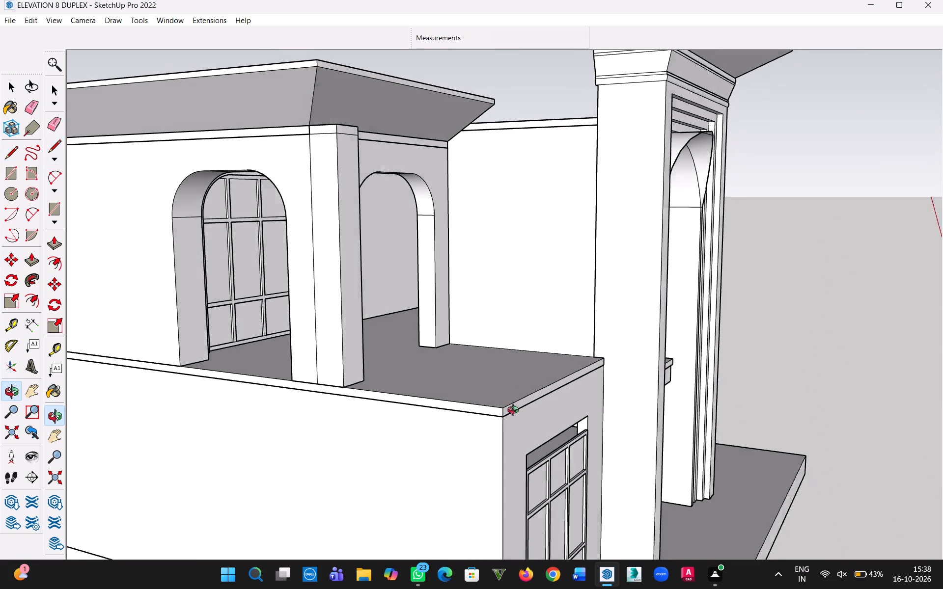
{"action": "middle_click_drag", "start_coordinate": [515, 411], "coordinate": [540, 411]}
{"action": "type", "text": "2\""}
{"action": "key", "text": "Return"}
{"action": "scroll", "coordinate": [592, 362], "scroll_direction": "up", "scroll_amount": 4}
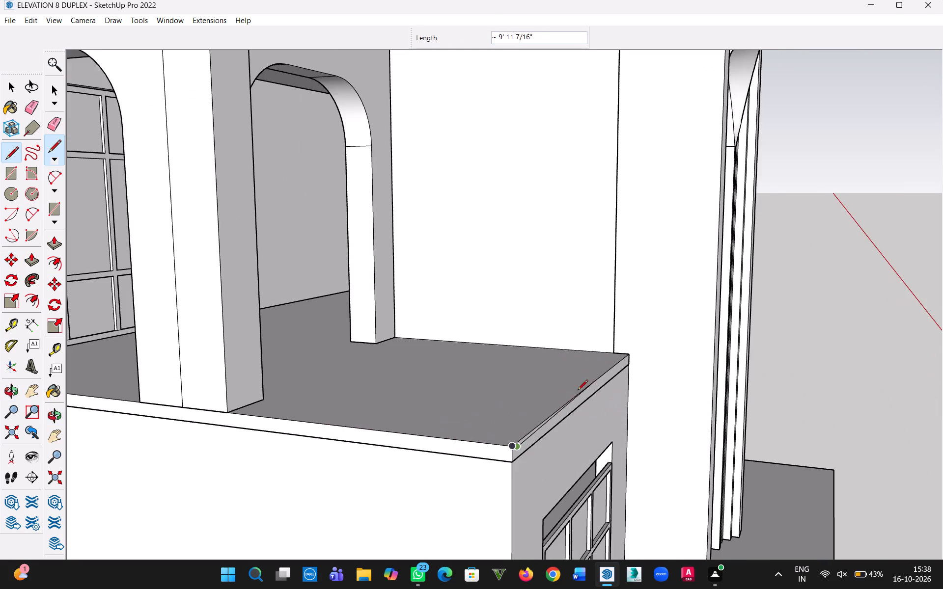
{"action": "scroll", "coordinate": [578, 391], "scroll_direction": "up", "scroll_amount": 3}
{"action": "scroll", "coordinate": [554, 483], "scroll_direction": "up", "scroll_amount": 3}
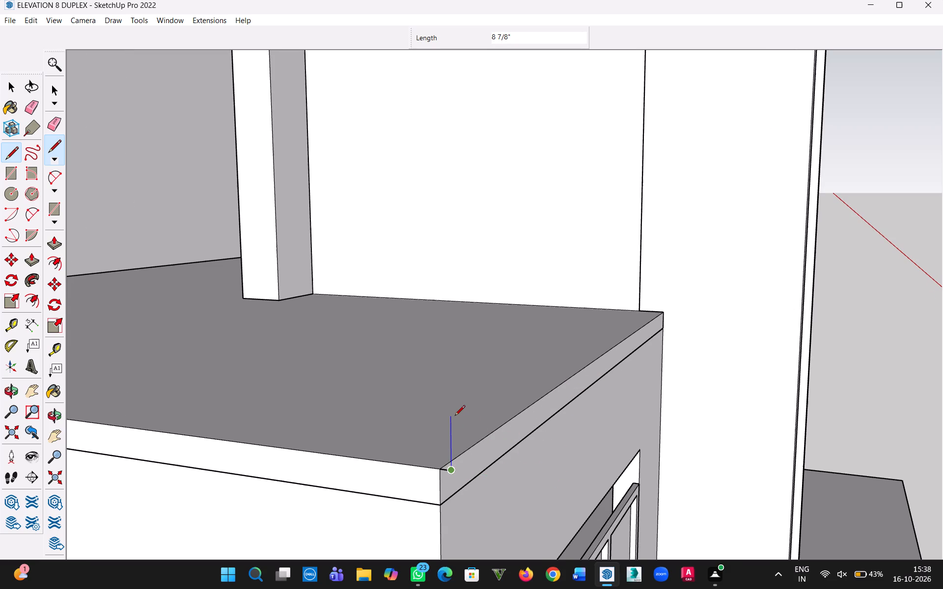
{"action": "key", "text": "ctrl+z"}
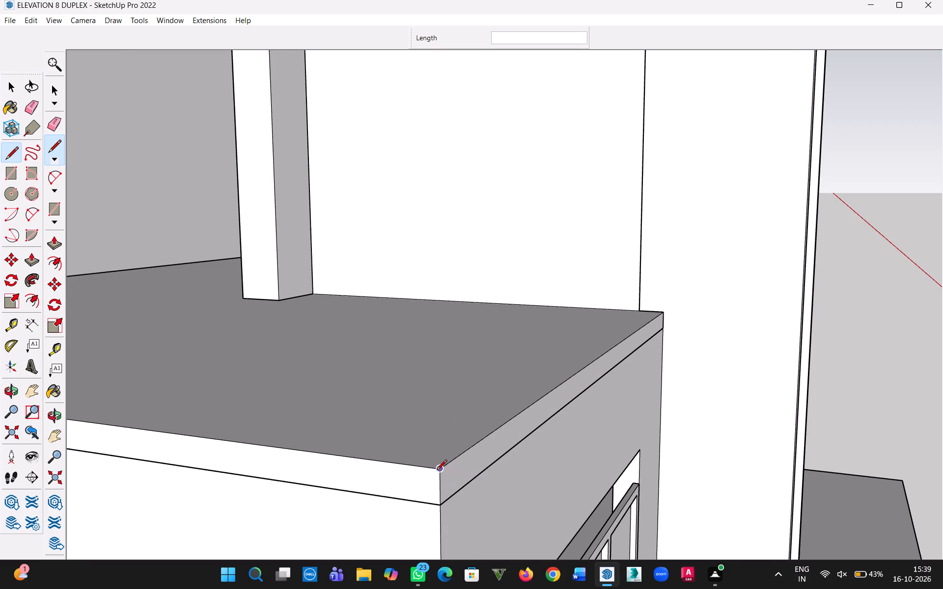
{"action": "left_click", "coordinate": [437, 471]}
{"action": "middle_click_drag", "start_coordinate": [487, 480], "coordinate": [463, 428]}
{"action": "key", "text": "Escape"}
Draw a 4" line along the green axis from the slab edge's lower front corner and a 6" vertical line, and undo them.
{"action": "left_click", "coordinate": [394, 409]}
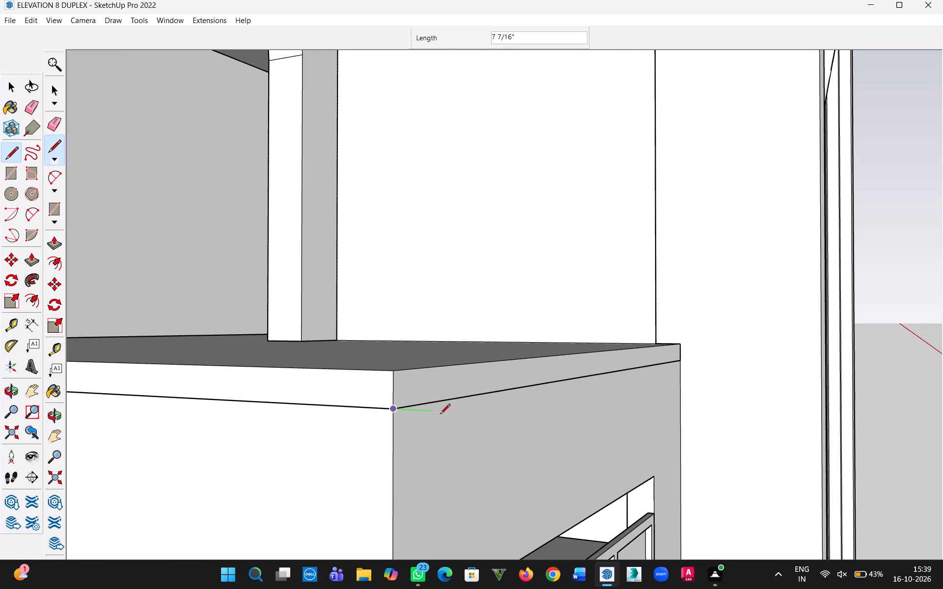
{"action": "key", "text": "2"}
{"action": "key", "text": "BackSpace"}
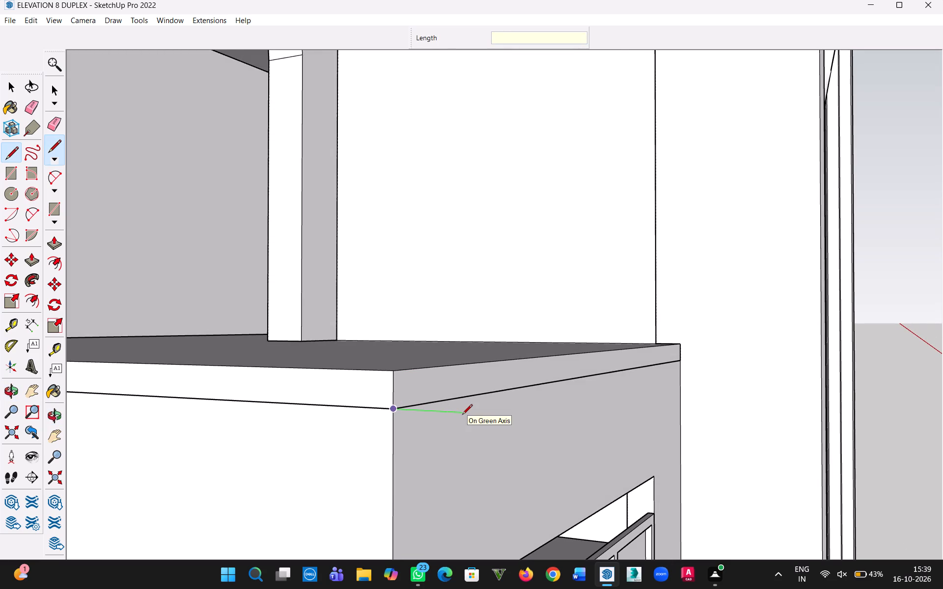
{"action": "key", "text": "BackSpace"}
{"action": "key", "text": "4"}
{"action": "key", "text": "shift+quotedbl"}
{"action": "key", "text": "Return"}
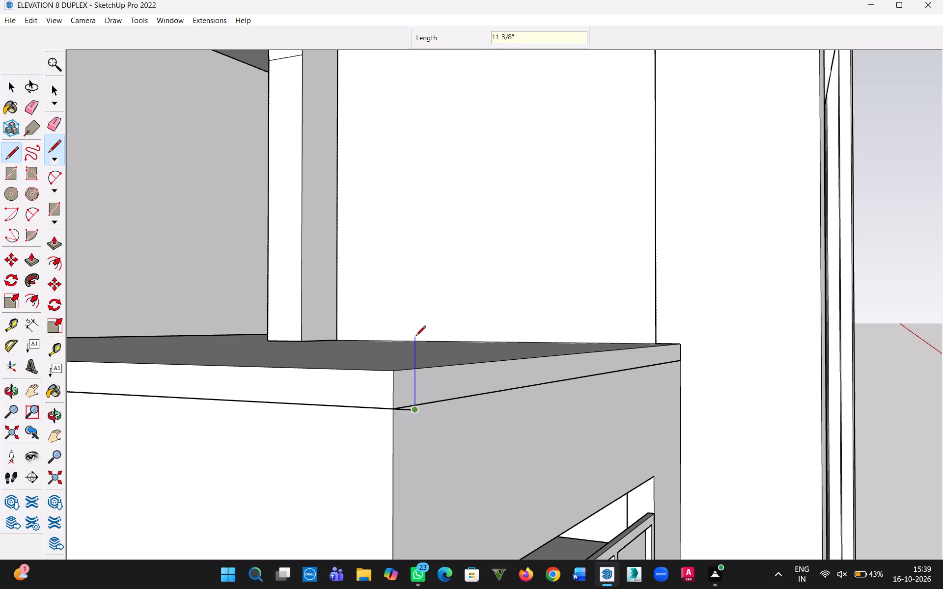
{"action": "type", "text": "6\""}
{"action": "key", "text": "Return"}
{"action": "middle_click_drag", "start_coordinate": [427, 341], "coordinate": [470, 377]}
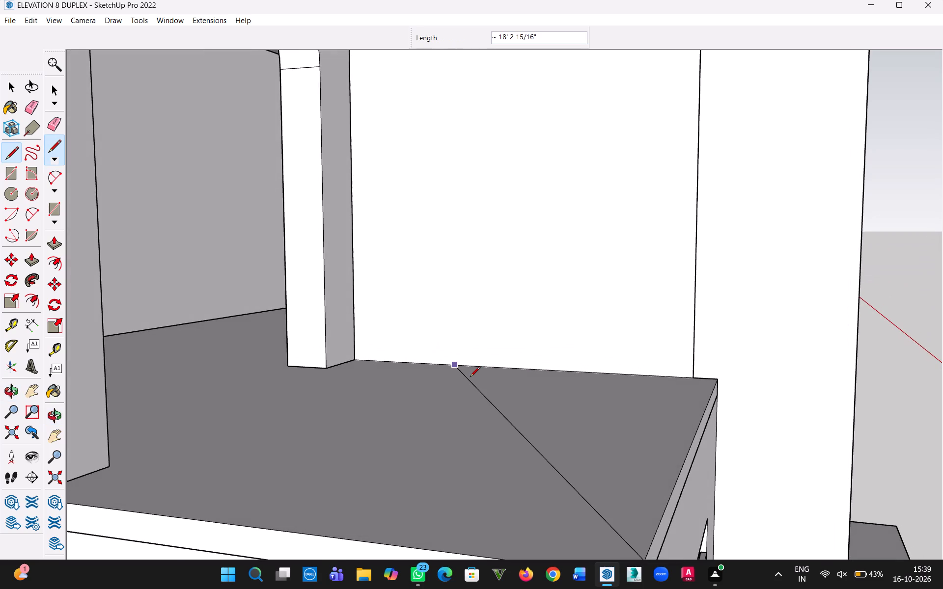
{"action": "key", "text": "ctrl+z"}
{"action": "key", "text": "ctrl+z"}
Draw a stepped profile from the slab edge's lower front corner: 4" outward along the green axis, 6" up, and 2" further outward.
{"action": "scroll", "coordinate": [471, 378], "scroll_direction": "down", "scroll_amount": 1}
{"action": "key", "text": "h"}
{"action": "left_click_drag", "start_coordinate": [473, 380], "coordinate": [418, 261]}
{"action": "key", "text": "Escape"}
{"action": "middle_click_drag", "start_coordinate": [499, 304], "coordinate": [474, 320]}
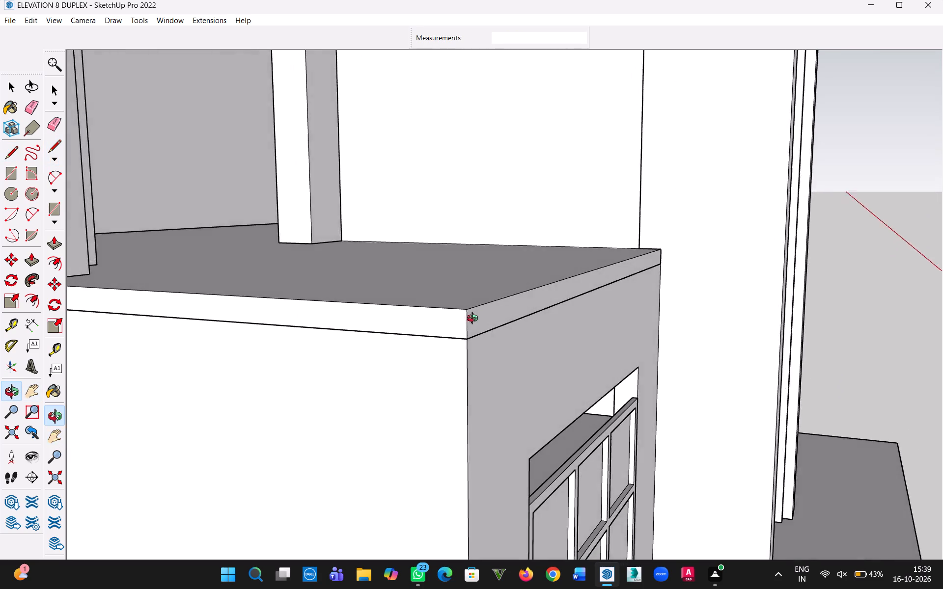
{"action": "middle_click_drag", "start_coordinate": [474, 320], "coordinate": [427, 336]}
{"action": "left_click", "coordinate": [415, 353]}
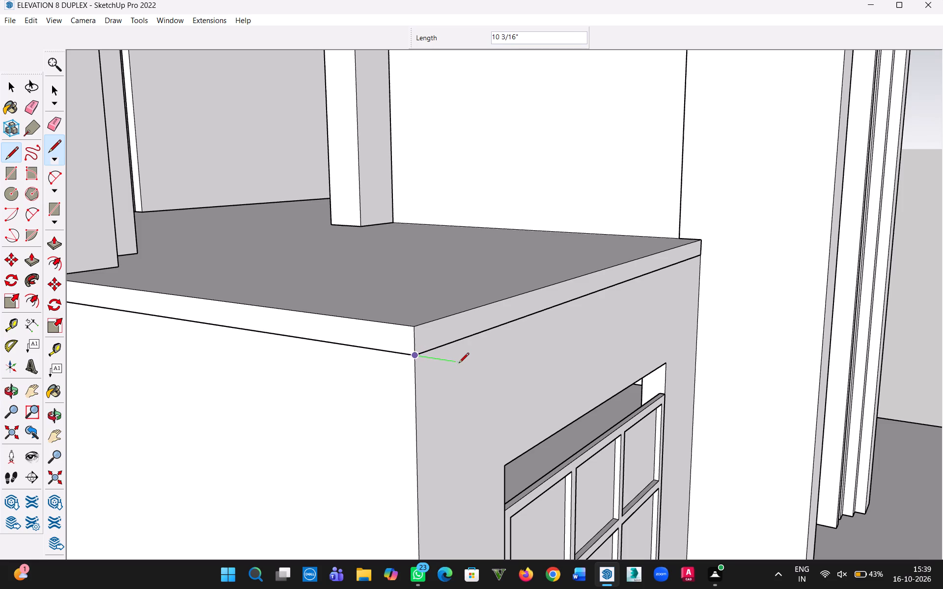
{"action": "type", "text": "4\""}
{"action": "key", "text": "Return"}
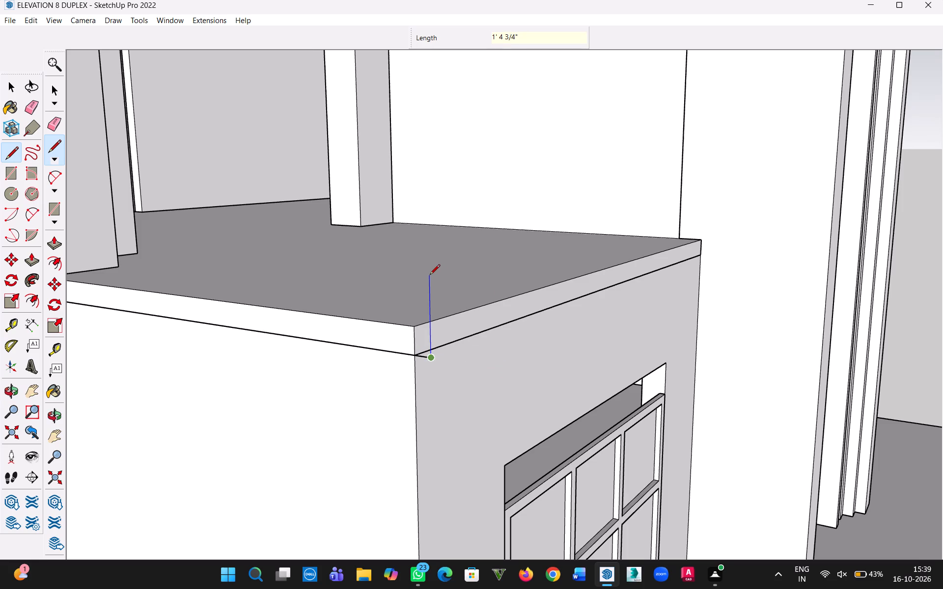
{"action": "type", "text": "6\""}
{"action": "key", "text": "Return"}
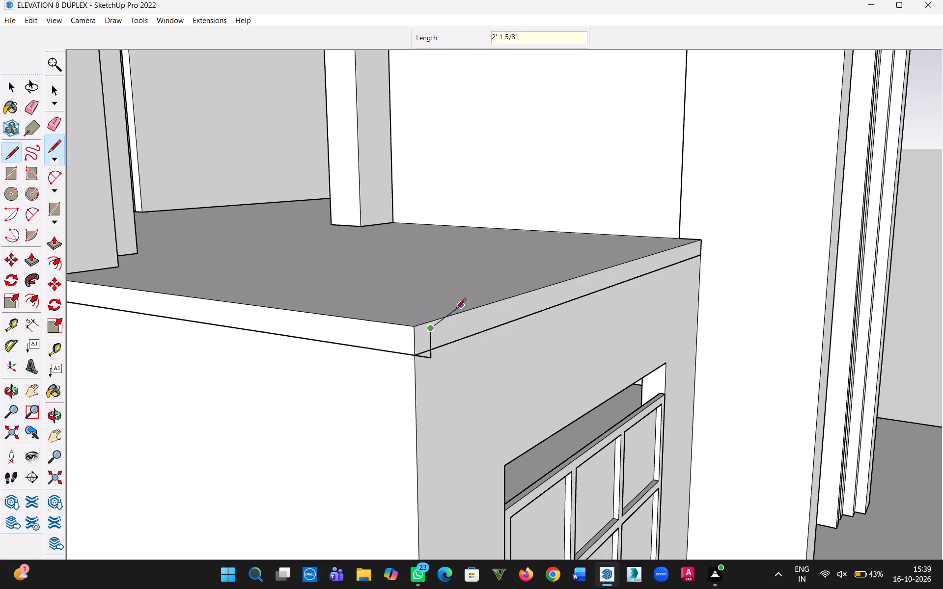
{"action": "middle_click_drag", "start_coordinate": [415, 303], "coordinate": [554, 309]}
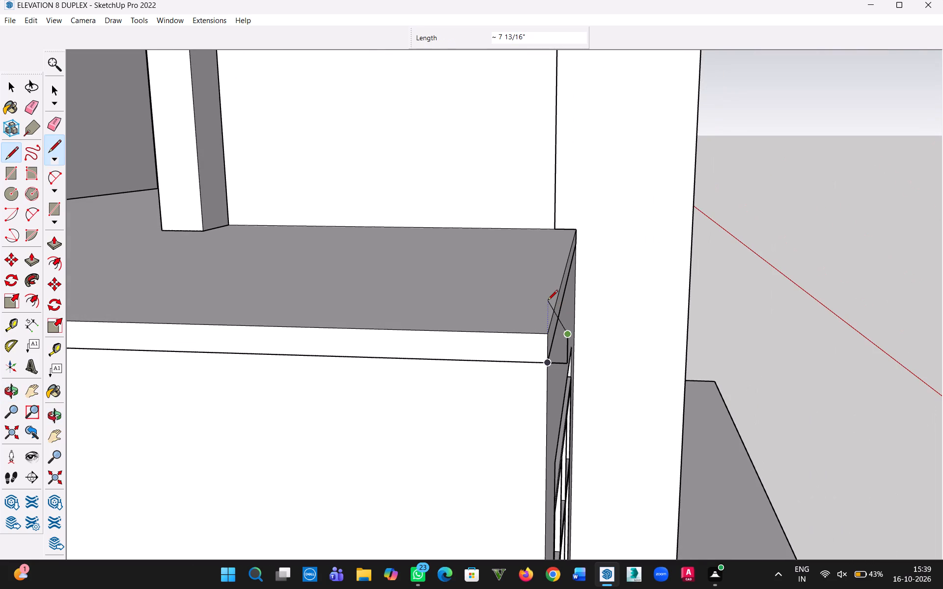
{"action": "middle_click_drag", "start_coordinate": [531, 298], "coordinate": [560, 314]}
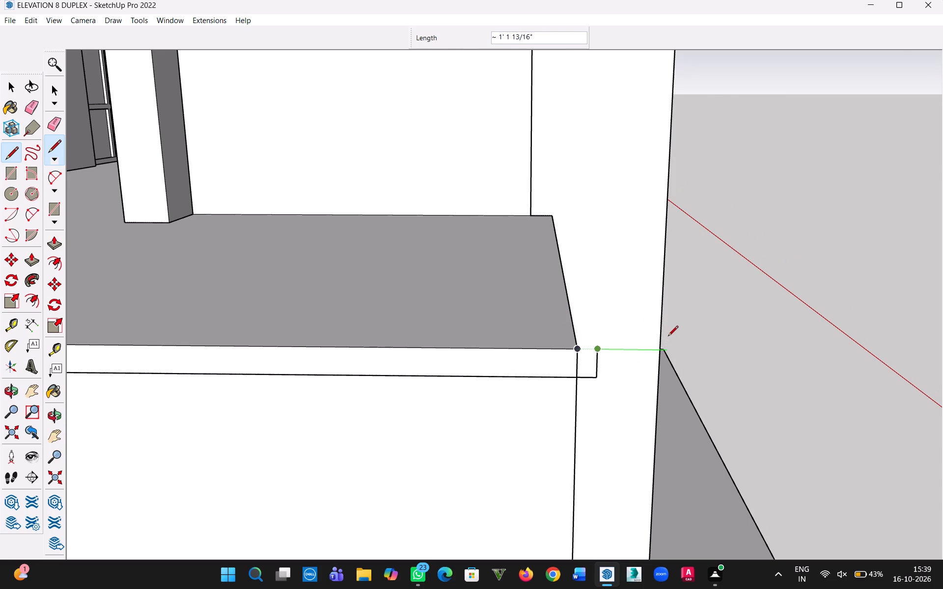
{"action": "type", "text": "2\""}
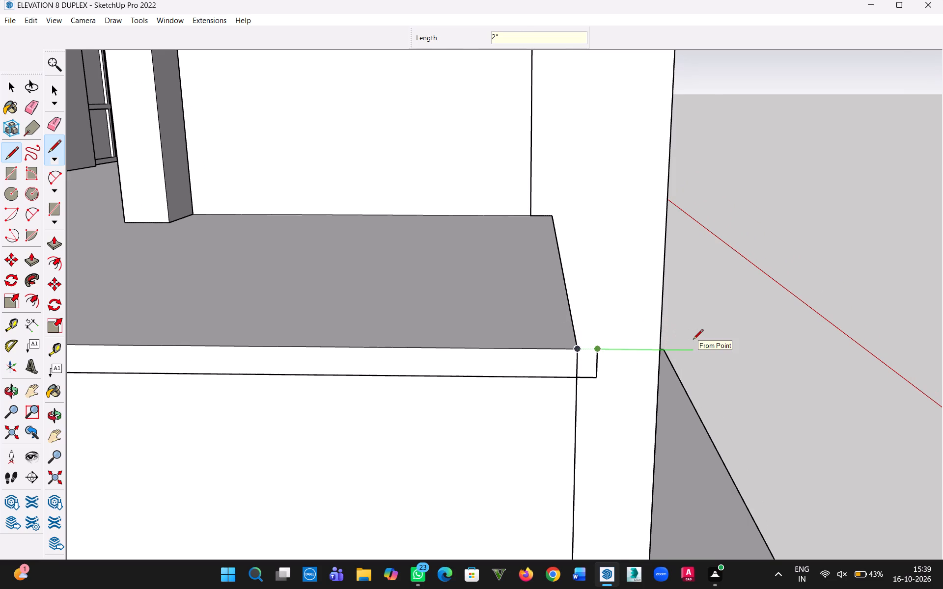
{"action": "key", "text": "Return"}
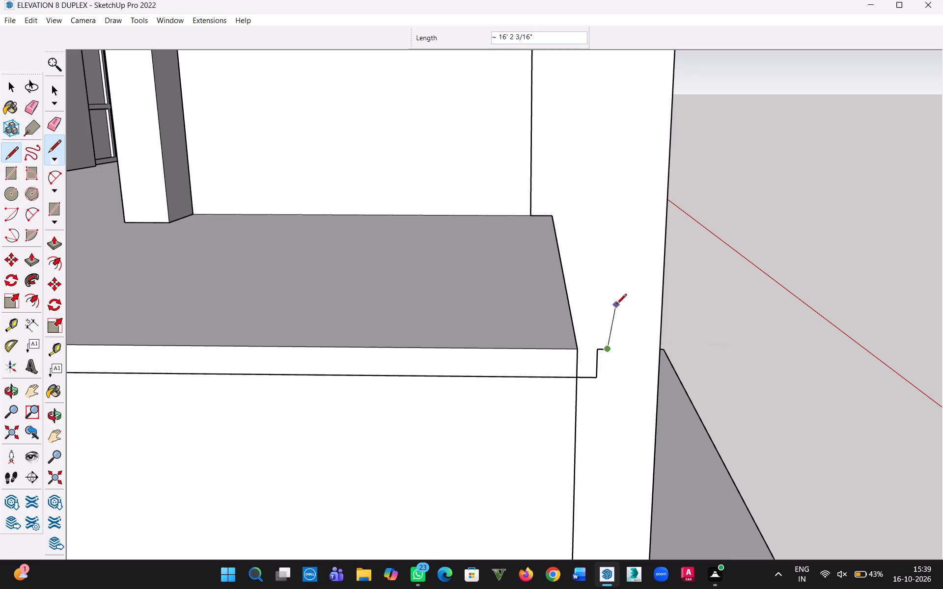
{"action": "key", "text": "Escape"}
Draw a 2' vertical line upward from the slab edge's lower front corner, where the stepped profile starts.
{"action": "left_click", "coordinate": [578, 380]}
{"action": "scroll", "coordinate": [567, 266], "scroll_direction": "down", "scroll_amount": 1}
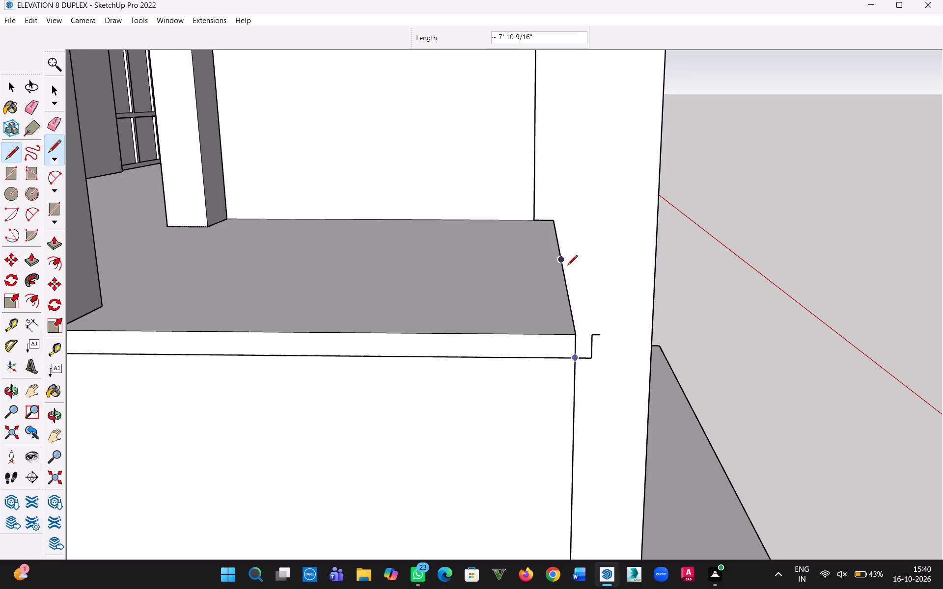
{"action": "scroll", "coordinate": [567, 266], "scroll_direction": "down", "scroll_amount": 2}
{"action": "middle_click_drag", "start_coordinate": [577, 260], "coordinate": [475, 229]}
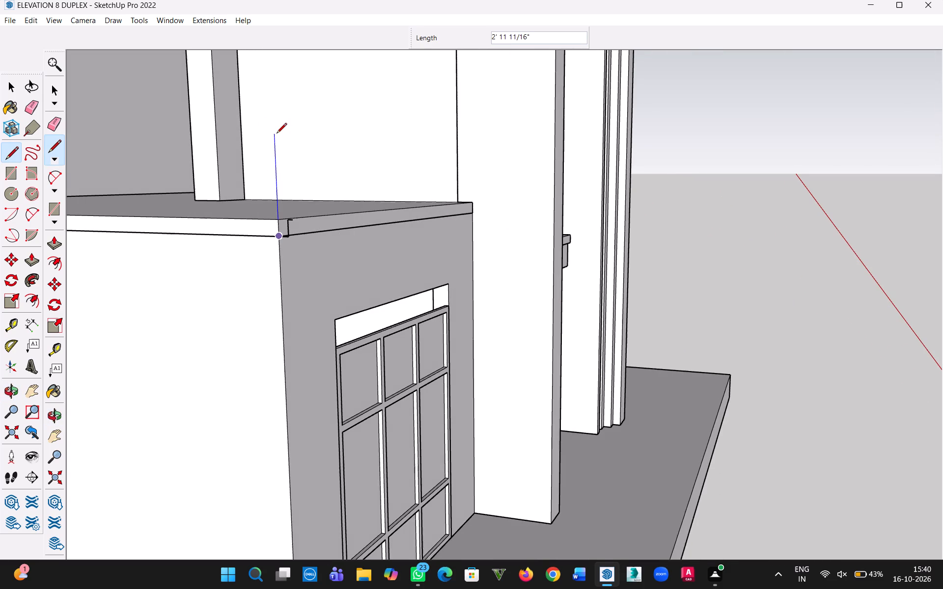
{"action": "type", "text": "2'"}
{"action": "key", "text": "Return"}
Examine the profile lines at the terrace corner against the rest of the elevation from several angles.
{"action": "middle_click_drag", "start_coordinate": [320, 182], "coordinate": [404, 171]}
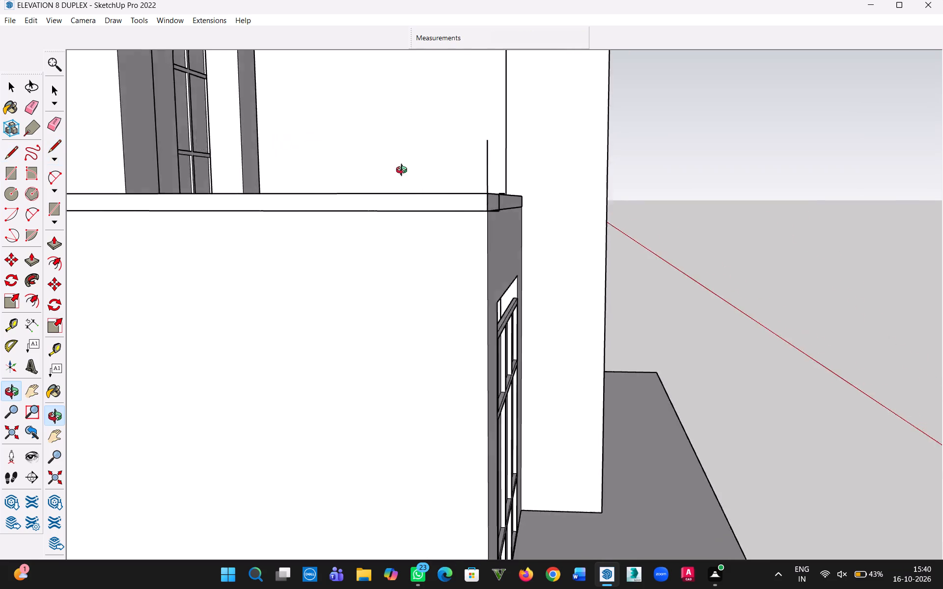
{"action": "middle_click_drag", "start_coordinate": [404, 171], "coordinate": [399, 191]}
{"action": "scroll", "coordinate": [398, 191], "scroll_direction": "down", "scroll_amount": 7}
{"action": "middle_click_drag", "start_coordinate": [457, 224], "coordinate": [308, 273]}
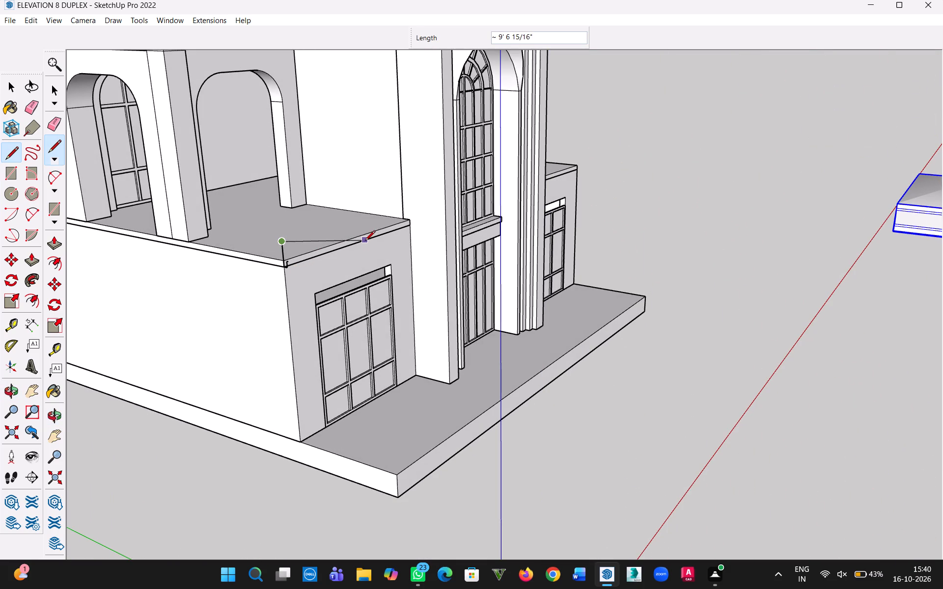
{"action": "scroll", "coordinate": [365, 241], "scroll_direction": "down", "scroll_amount": 4}
{"action": "middle_click_drag", "start_coordinate": [337, 240], "coordinate": [457, 189]}
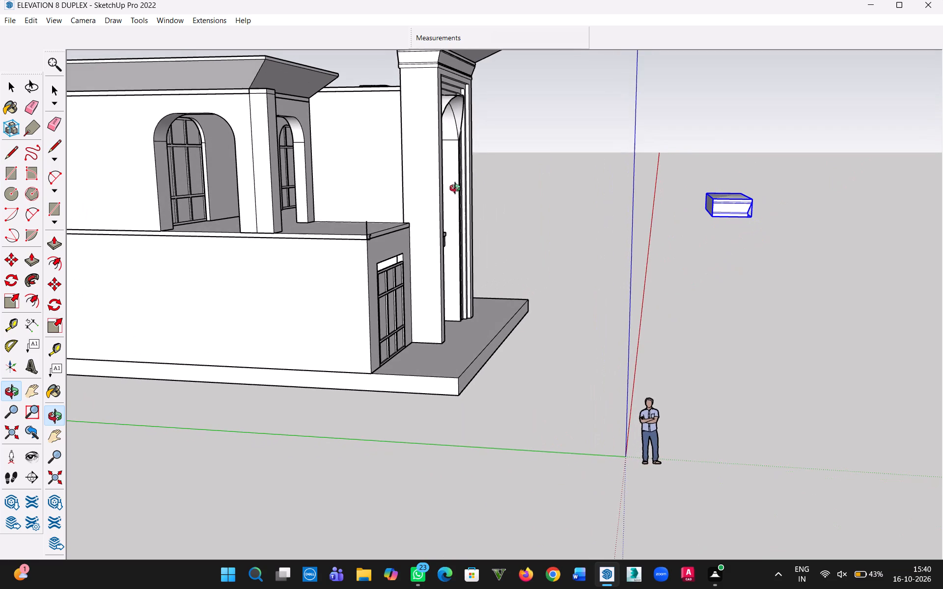
{"action": "middle_click_drag", "start_coordinate": [457, 189], "coordinate": [484, 252]}
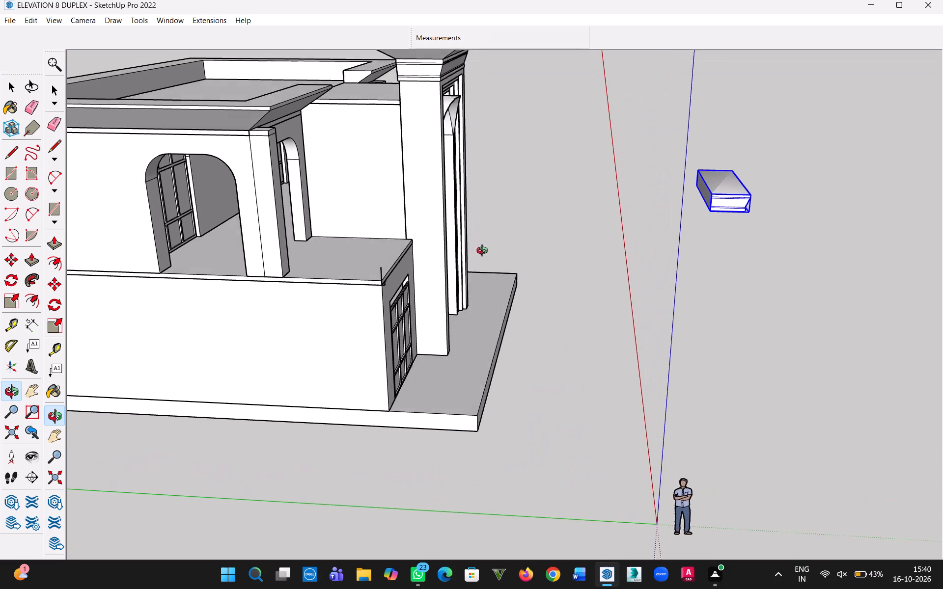
{"action": "middle_click_drag", "start_coordinate": [484, 252], "coordinate": [486, 257]}
{"action": "middle_click_drag", "start_coordinate": [487, 234], "coordinate": [490, 219]}
{"action": "scroll", "coordinate": [393, 223], "scroll_direction": "up", "scroll_amount": 7}
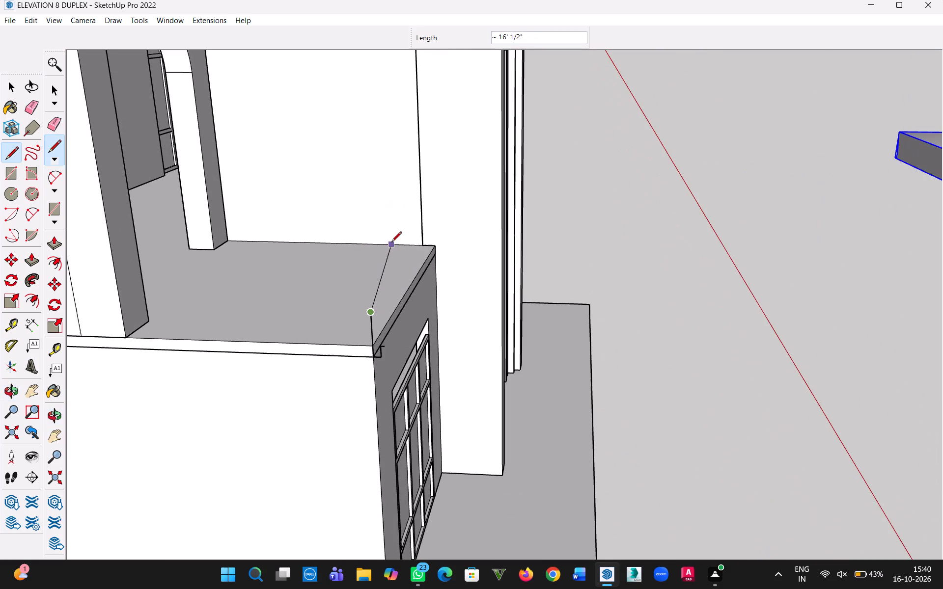
{"action": "middle_click_drag", "start_coordinate": [375, 273], "coordinate": [414, 236]}
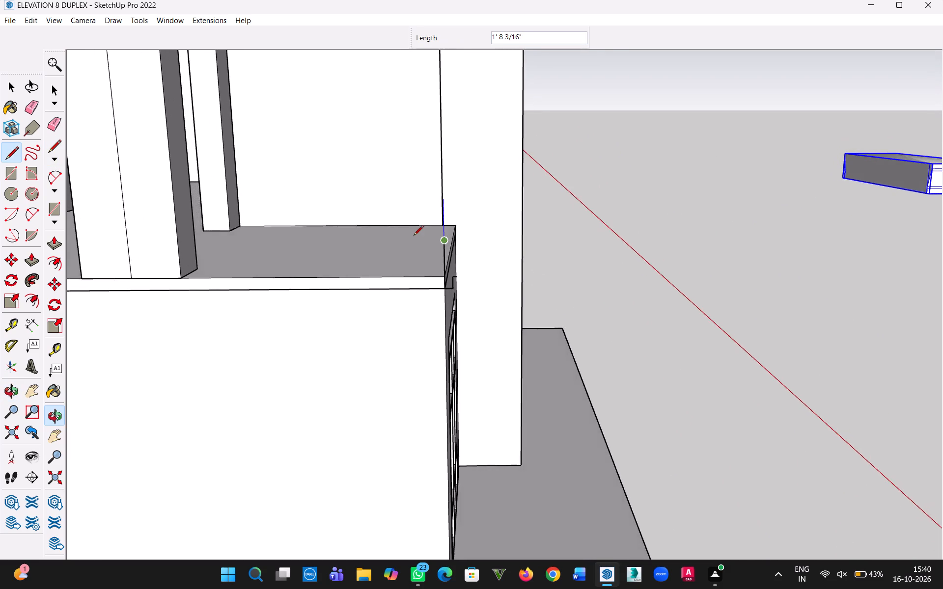
{"action": "scroll", "coordinate": [414, 236], "scroll_direction": "down", "scroll_amount": 10}
{"action": "middle_click_drag", "start_coordinate": [411, 231], "coordinate": [419, 330]}
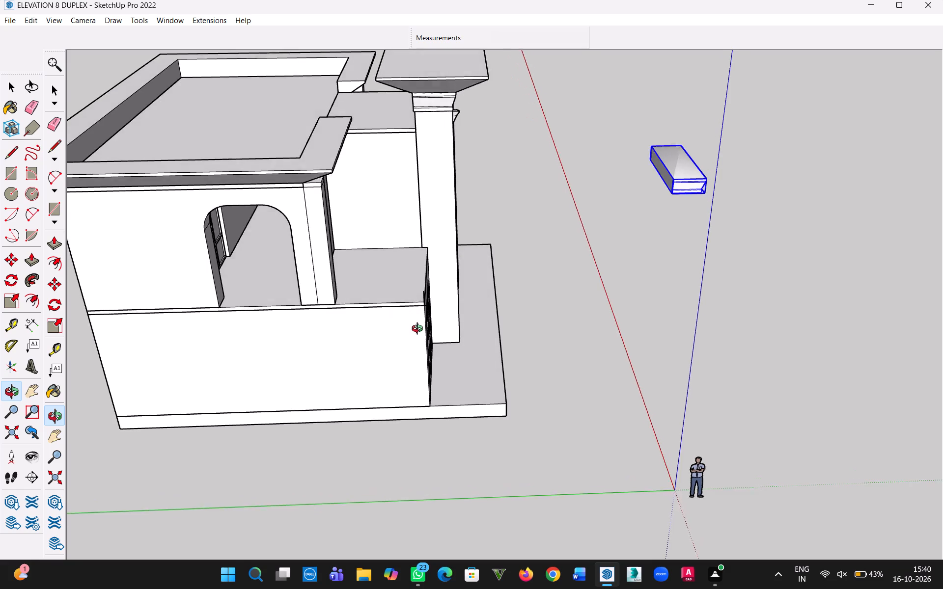
Undo the 2' vertical line and redraw it 3' tall from the slab edge's lower front corner.
{"action": "middle_click_drag", "start_coordinate": [419, 330], "coordinate": [417, 343]}
{"action": "middle_click_drag", "start_coordinate": [416, 344], "coordinate": [408, 347]}
{"action": "middle_click_drag", "start_coordinate": [385, 318], "coordinate": [377, 284]}
{"action": "scroll", "coordinate": [417, 251], "scroll_direction": "up", "scroll_amount": 7}
{"action": "middle_click_drag", "start_coordinate": [409, 277], "coordinate": [416, 189]}
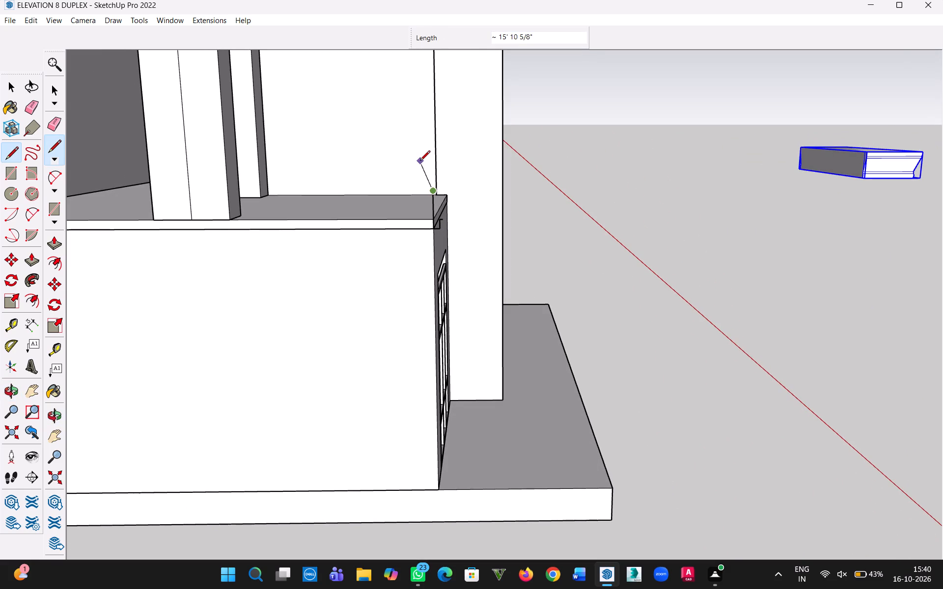
{"action": "key", "text": "ctrl+z"}
{"action": "scroll", "coordinate": [427, 205], "scroll_direction": "up", "scroll_amount": 13}
{"action": "left_click", "coordinate": [433, 250]}
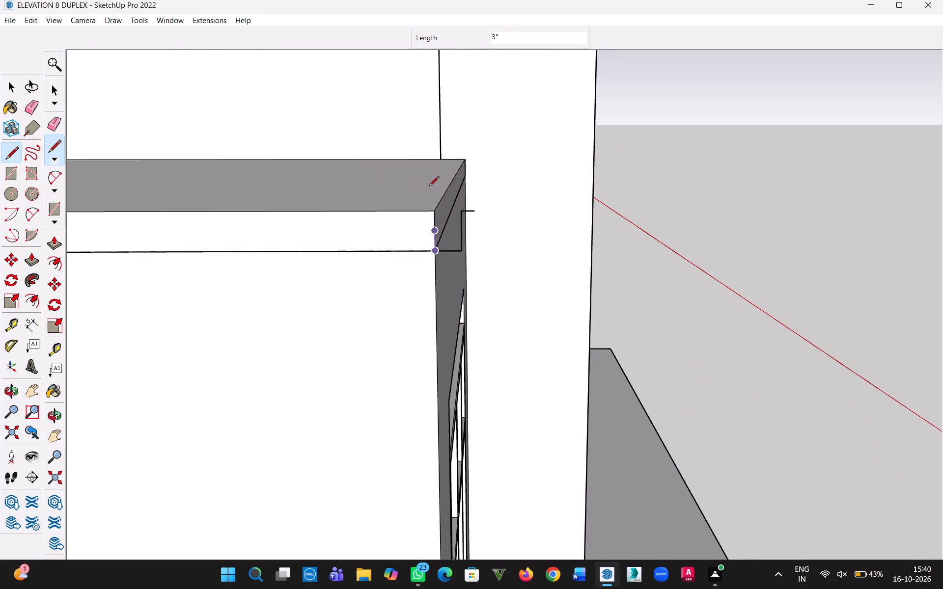
{"action": "type", "text": "3'"}
{"action": "key", "text": "Return"}
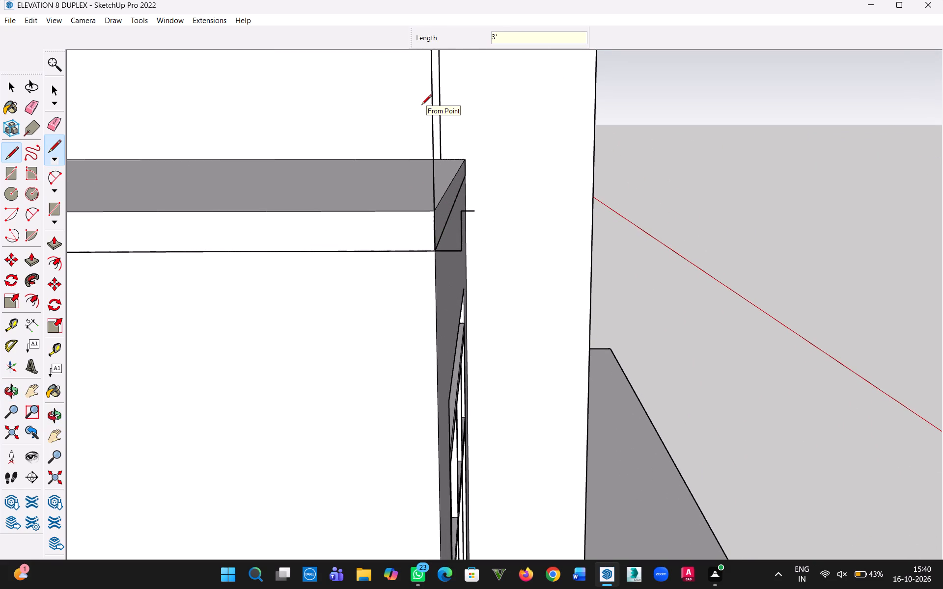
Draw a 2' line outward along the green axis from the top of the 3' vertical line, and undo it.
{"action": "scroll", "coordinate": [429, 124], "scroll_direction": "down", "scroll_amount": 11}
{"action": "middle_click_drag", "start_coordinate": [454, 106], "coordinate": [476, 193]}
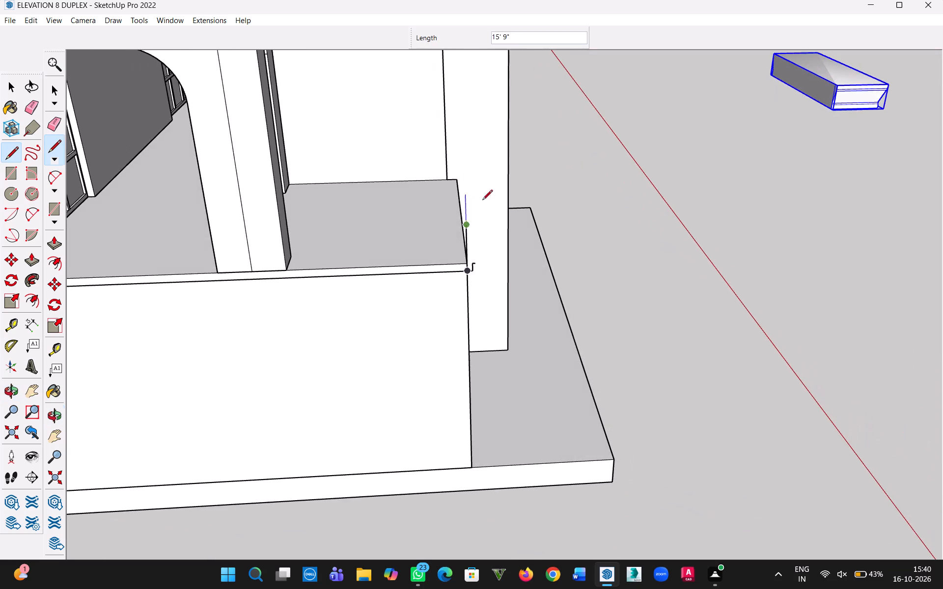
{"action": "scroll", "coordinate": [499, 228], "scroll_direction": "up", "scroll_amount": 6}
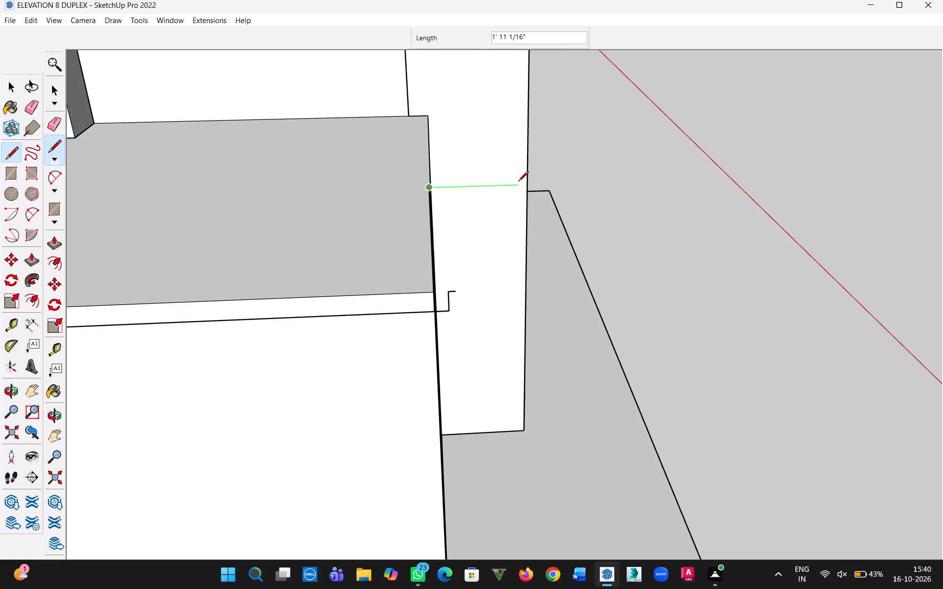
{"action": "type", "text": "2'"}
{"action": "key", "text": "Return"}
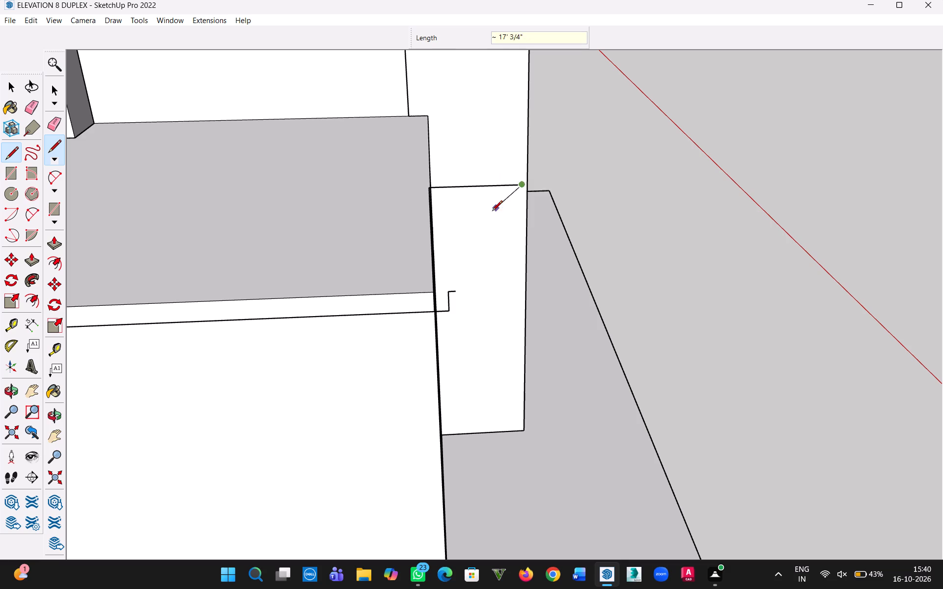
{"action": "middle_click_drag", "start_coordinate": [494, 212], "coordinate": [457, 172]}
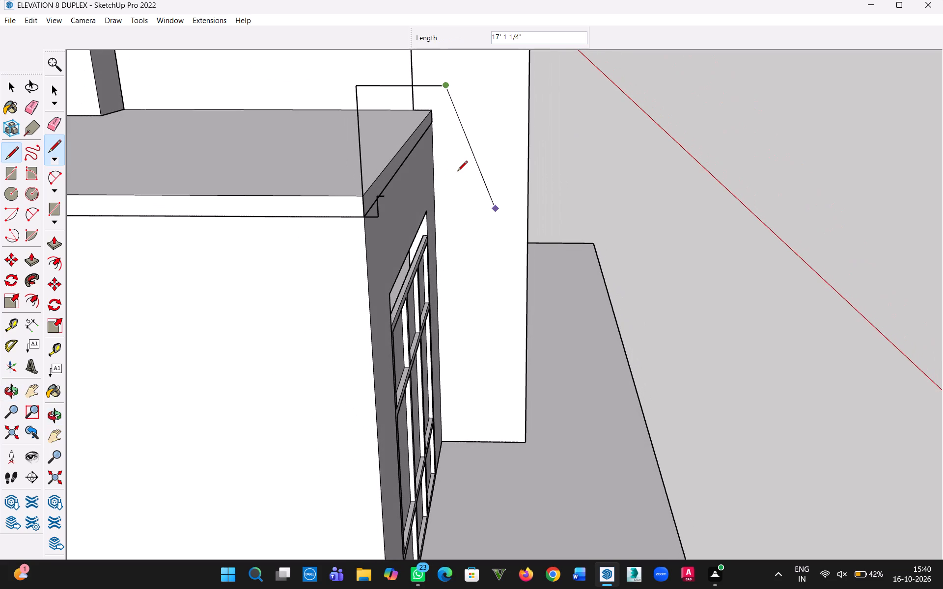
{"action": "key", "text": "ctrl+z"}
Draw a 3' line outward along the green axis from the top of the 3' vertical line.
{"action": "left_click", "coordinate": [357, 87]}
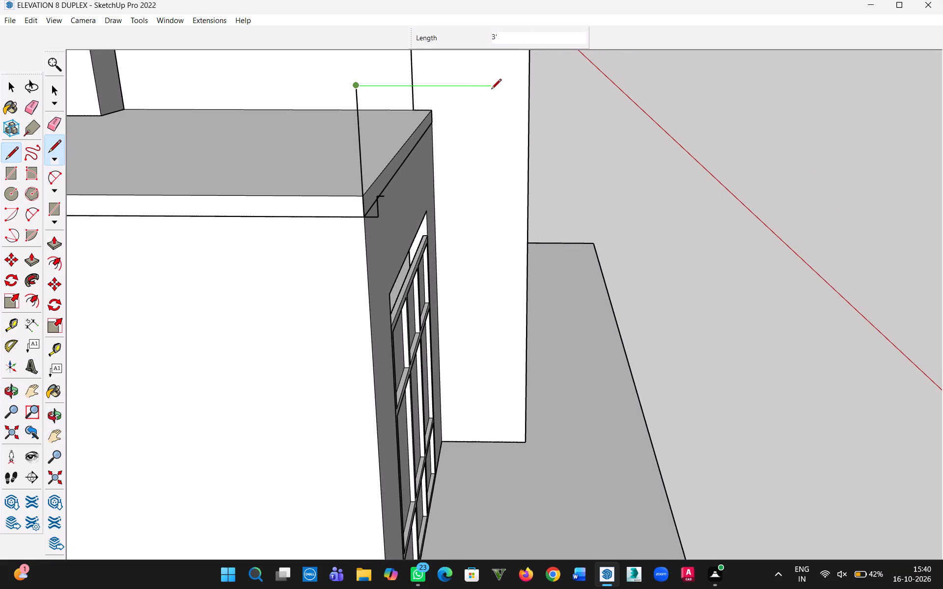
{"action": "type", "text": "3'"}
{"action": "key", "text": "Return"}
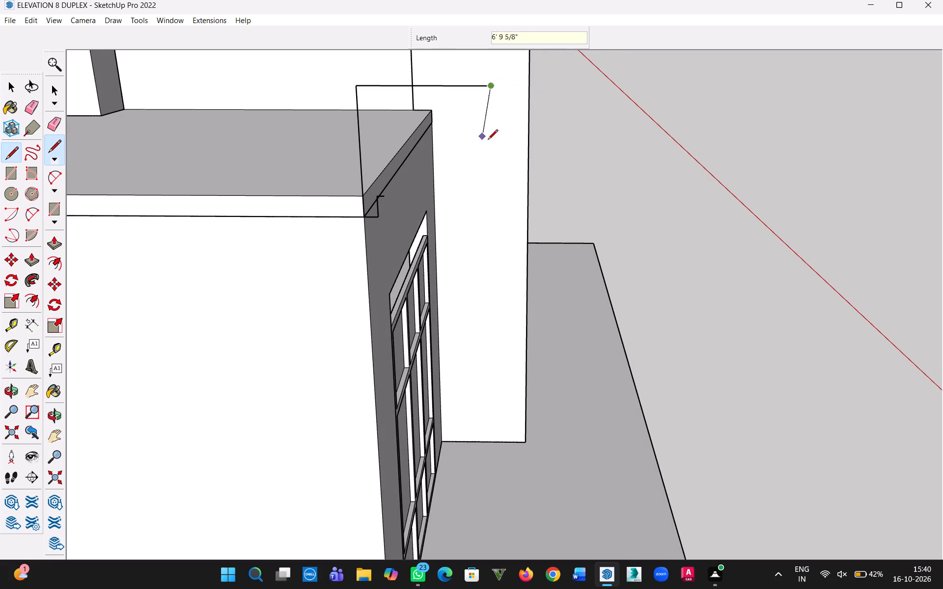
{"action": "middle_click_drag", "start_coordinate": [489, 141], "coordinate": [528, 185]}
{"action": "scroll", "coordinate": [528, 185], "scroll_direction": "down", "scroll_amount": 2}
{"action": "middle_click_drag", "start_coordinate": [531, 217], "coordinate": [495, 185]}
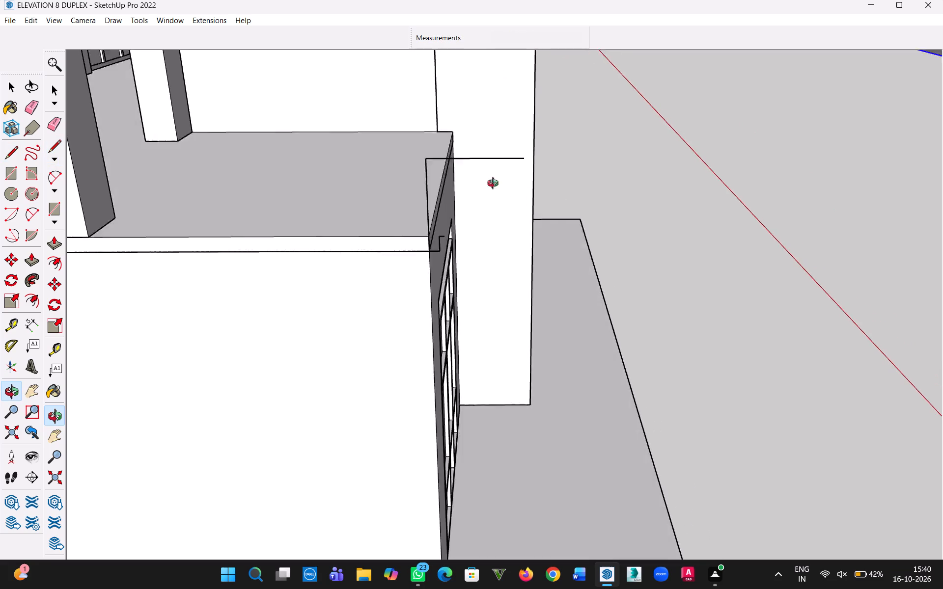
{"action": "middle_click_drag", "start_coordinate": [495, 185], "coordinate": [473, 141]}
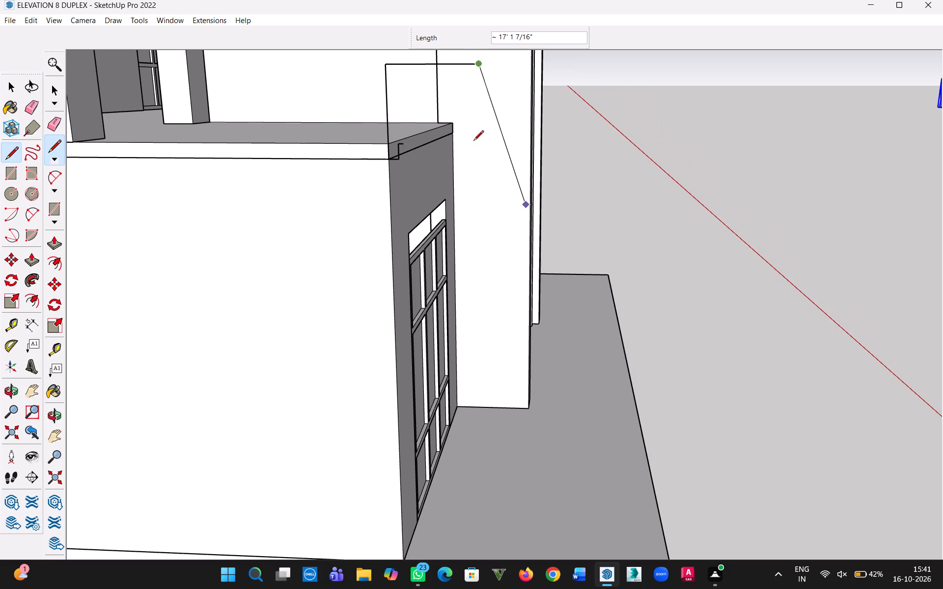
{"action": "key", "text": "Escape"}
Examine the stepped profile and the 3' guide lines at the terrace corner from several angles.
{"action": "scroll", "coordinate": [479, 184], "scroll_direction": "down", "scroll_amount": 1}
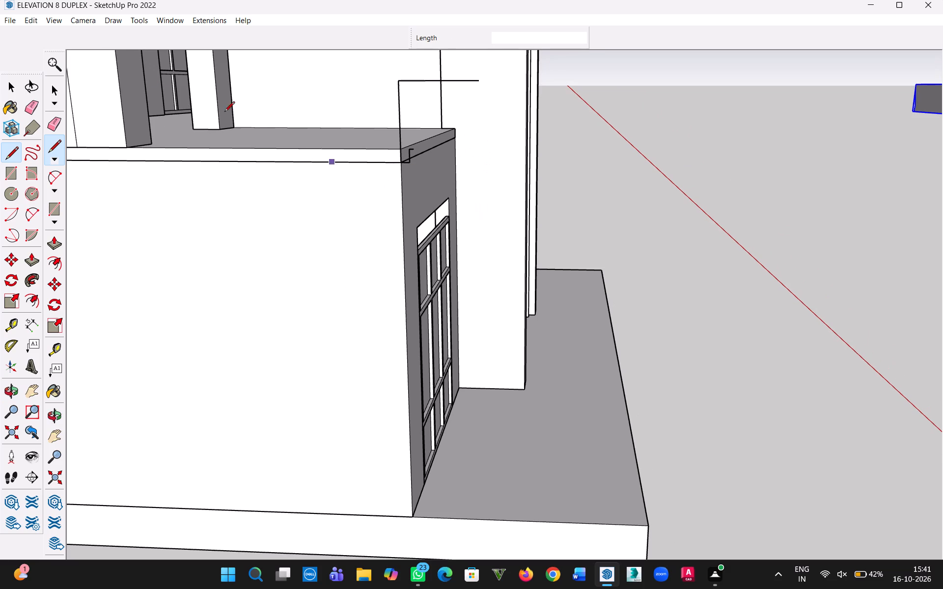
{"action": "left_click", "coordinate": [3, 84]}
{"action": "middle_click_drag", "start_coordinate": [442, 201], "coordinate": [462, 248]}
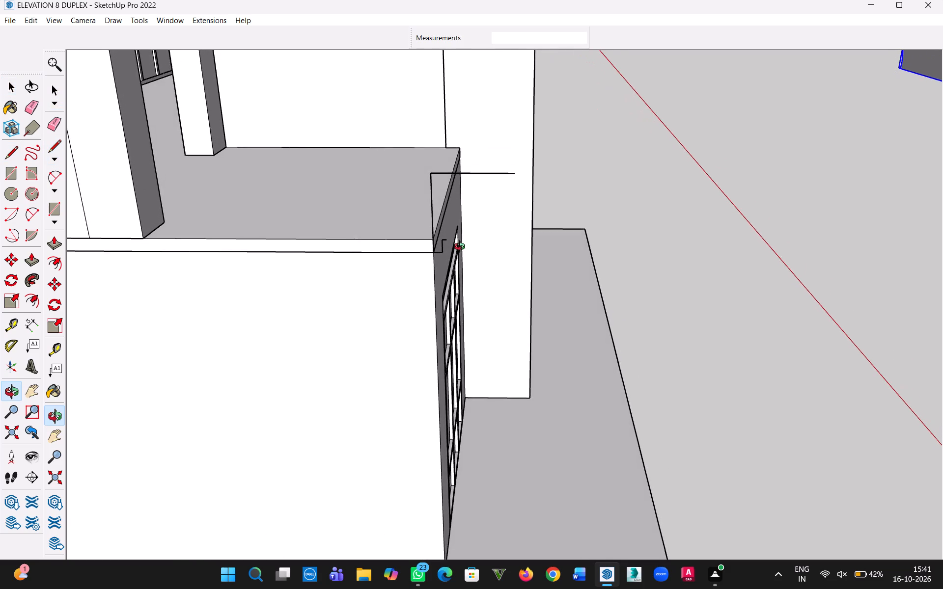
{"action": "middle_click_drag", "start_coordinate": [462, 248], "coordinate": [457, 253]}
{"action": "scroll", "coordinate": [457, 253], "scroll_direction": "down", "scroll_amount": 5}
{"action": "middle_click_drag", "start_coordinate": [459, 264], "coordinate": [466, 237]}
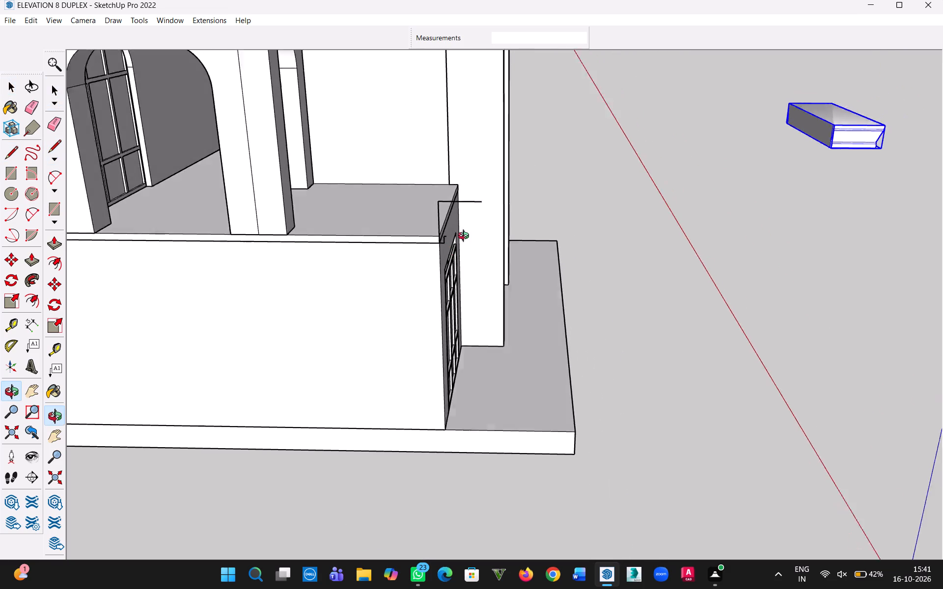
{"action": "middle_click_drag", "start_coordinate": [466, 237], "coordinate": [488, 200]}
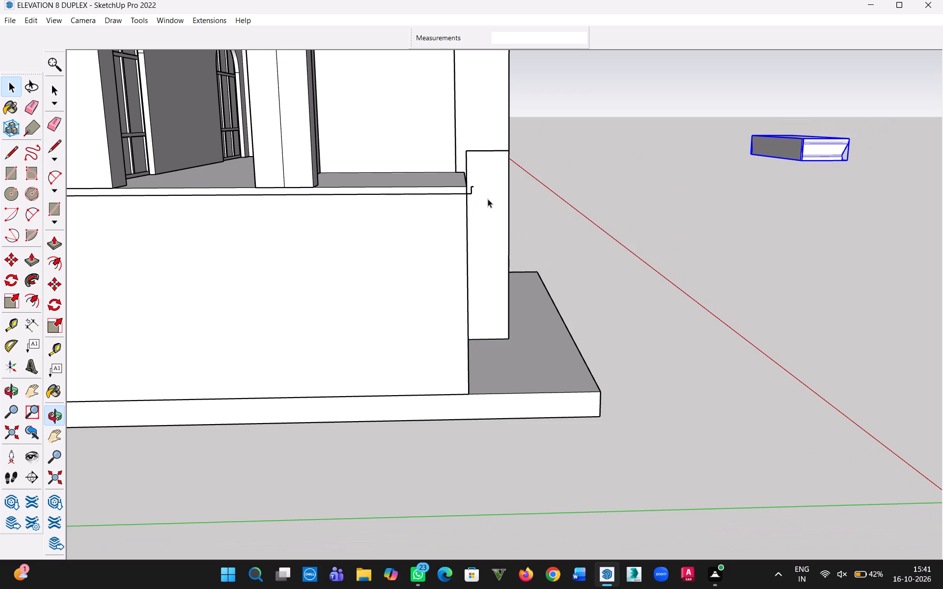
{"action": "middle_click_drag", "start_coordinate": [485, 201], "coordinate": [465, 211]}
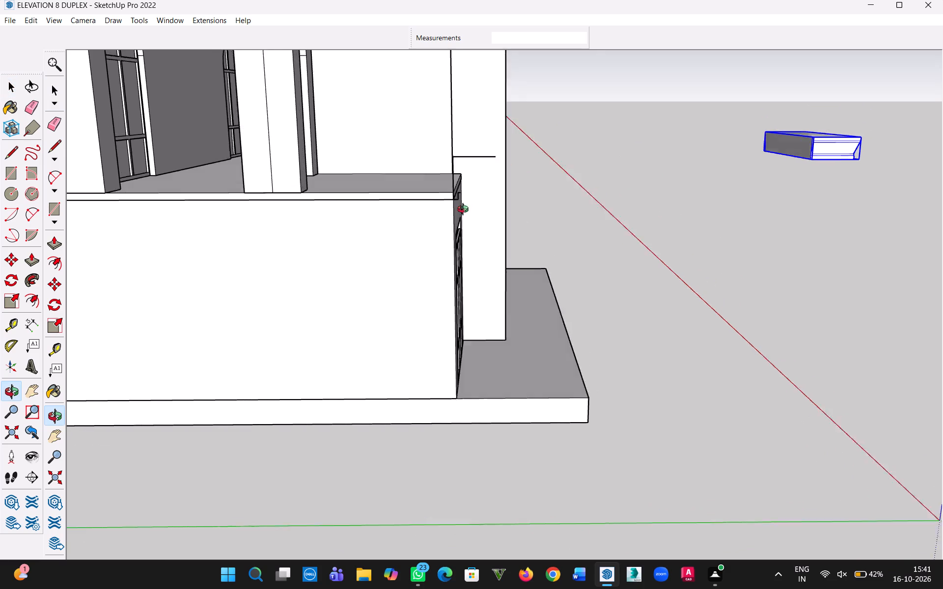
{"action": "middle_click_drag", "start_coordinate": [465, 211], "coordinate": [248, 293]}
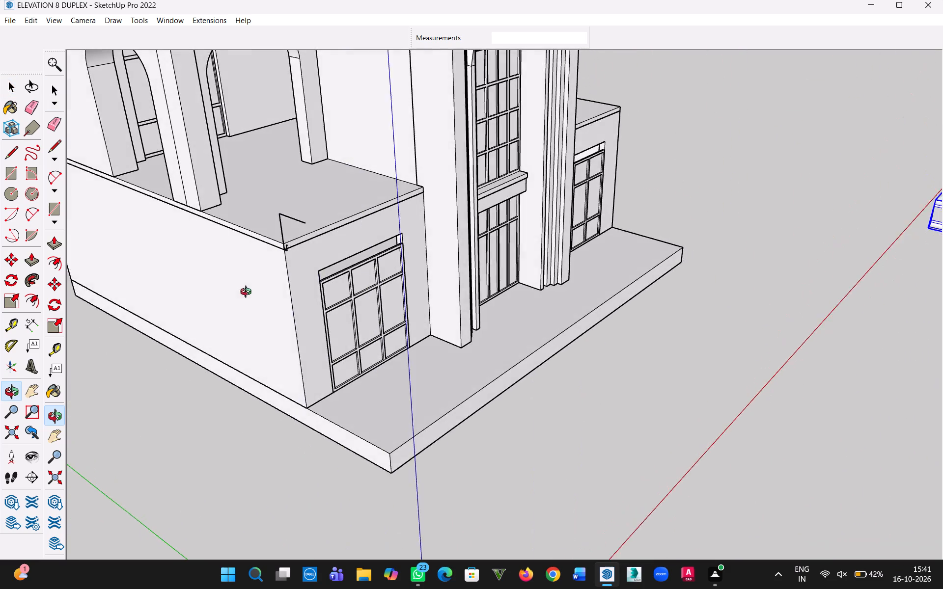
{"action": "middle_click_drag", "start_coordinate": [248, 293], "coordinate": [335, 300]}
{"action": "middle_click", "coordinate": [419, 320]}
{"action": "middle_click_drag", "start_coordinate": [384, 329], "coordinate": [462, 315]}
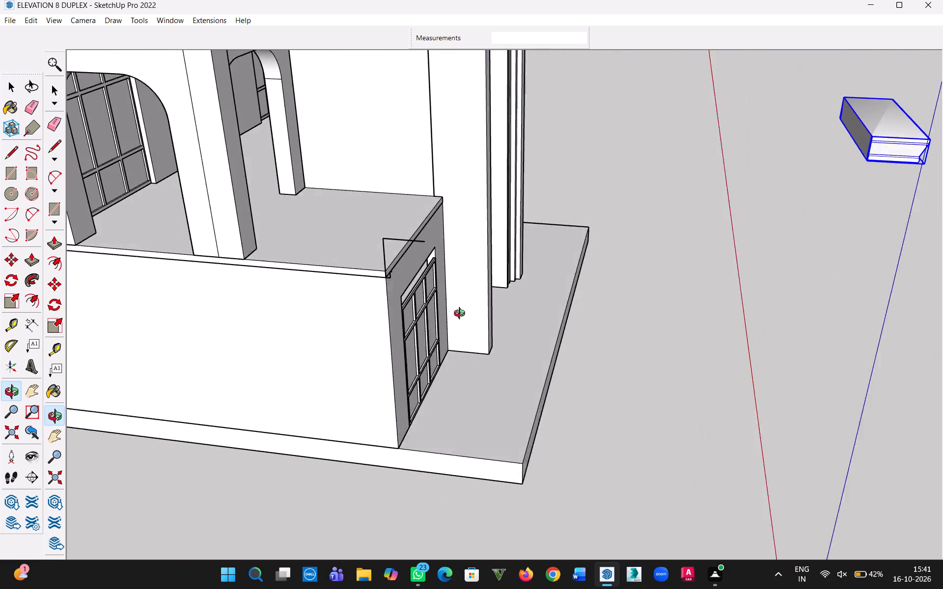
{"action": "middle_click_drag", "start_coordinate": [462, 315], "coordinate": [473, 313]}
{"action": "scroll", "coordinate": [421, 269], "scroll_direction": "up", "scroll_amount": 10}
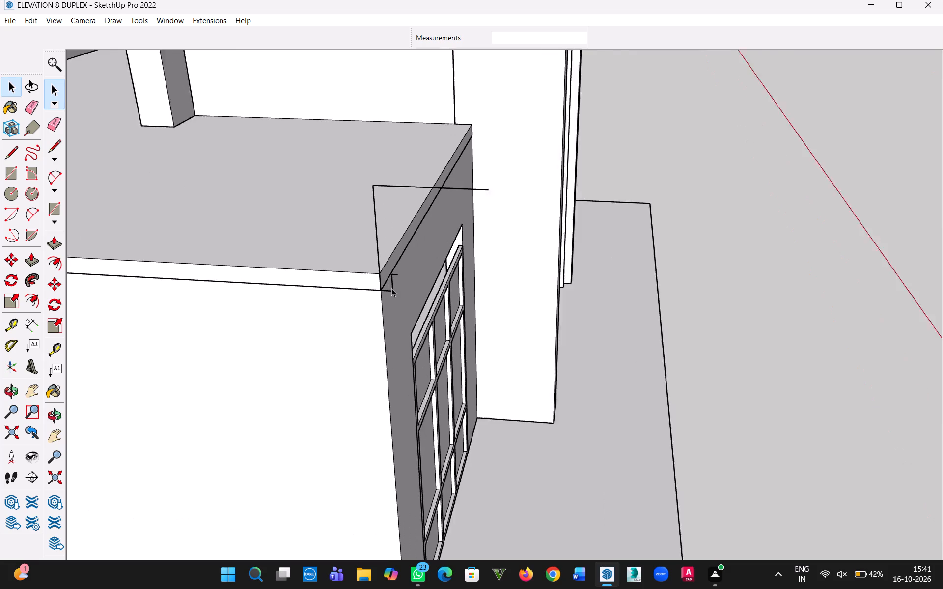
{"action": "scroll", "coordinate": [391, 288], "scroll_direction": "up", "scroll_amount": 5}
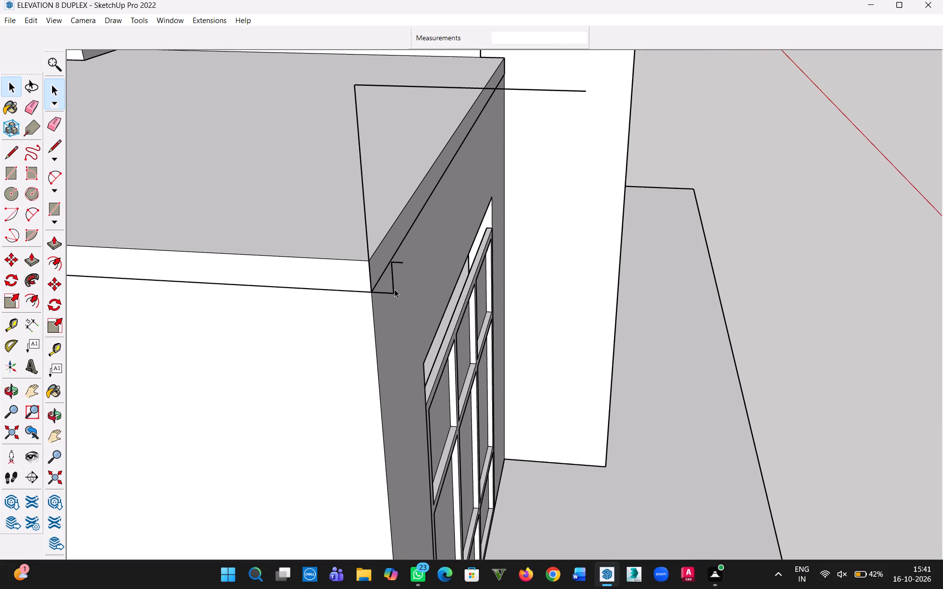
{"action": "scroll", "coordinate": [394, 289], "scroll_direction": "down", "scroll_amount": 12}
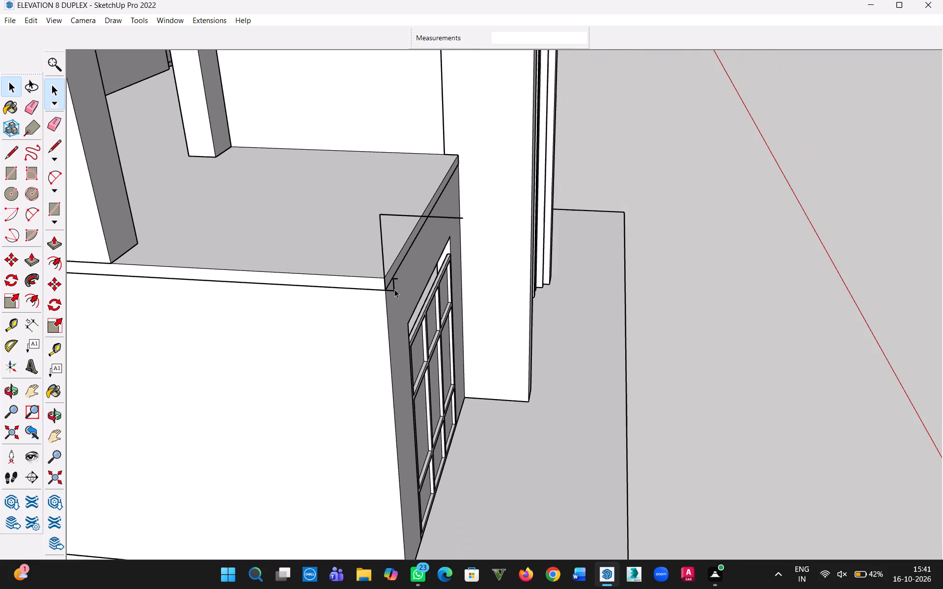
{"action": "scroll", "coordinate": [394, 289], "scroll_direction": "down", "scroll_amount": 3}
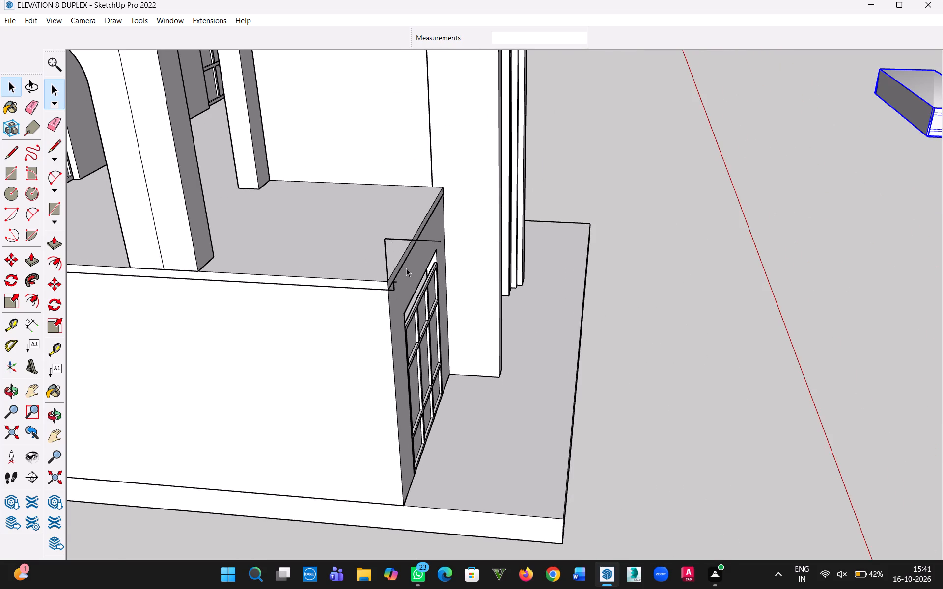
{"action": "scroll", "coordinate": [406, 268], "scroll_direction": "up", "scroll_amount": 6}
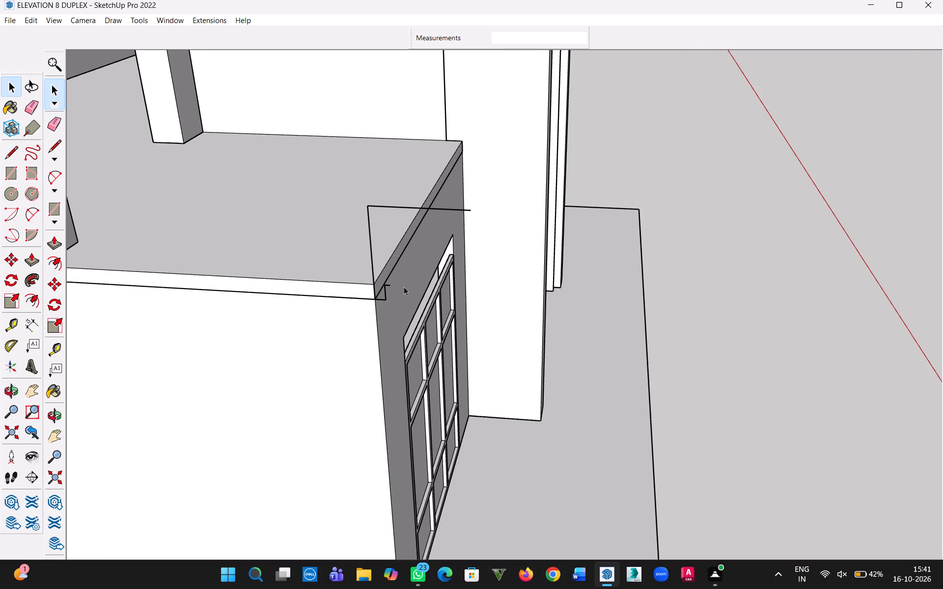
Draw a vertical line downward from the outer end of the 3' horizontal line, ending slightly above the slab's top edge.
{"action": "middle_click_drag", "start_coordinate": [428, 251], "coordinate": [462, 262]}
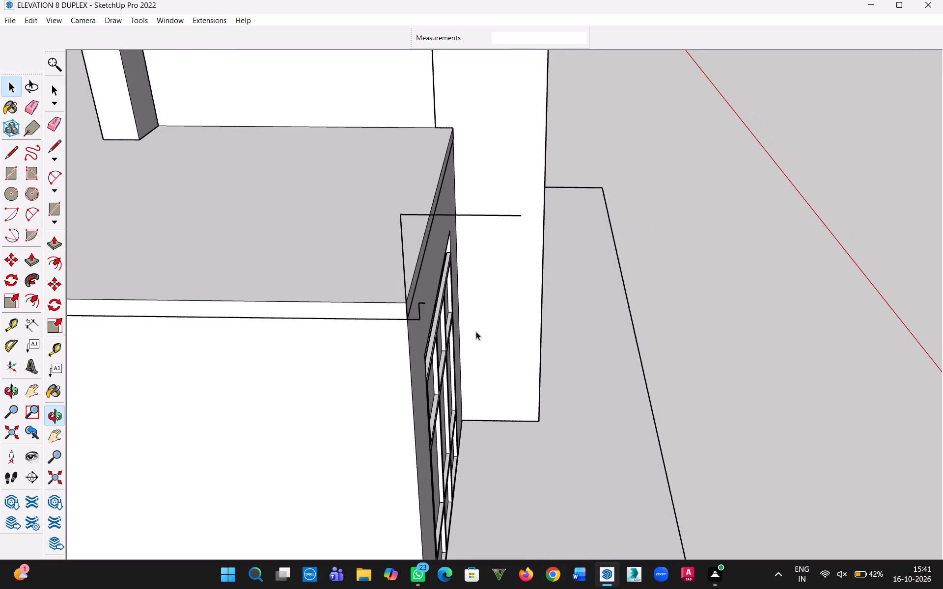
{"action": "key", "text": "l"}
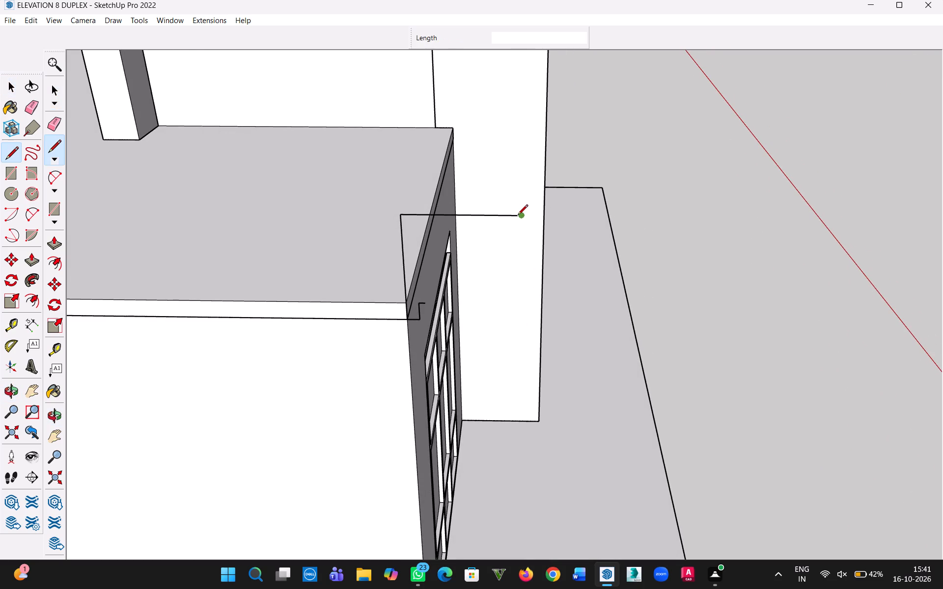
{"action": "left_click", "coordinate": [518, 215]}
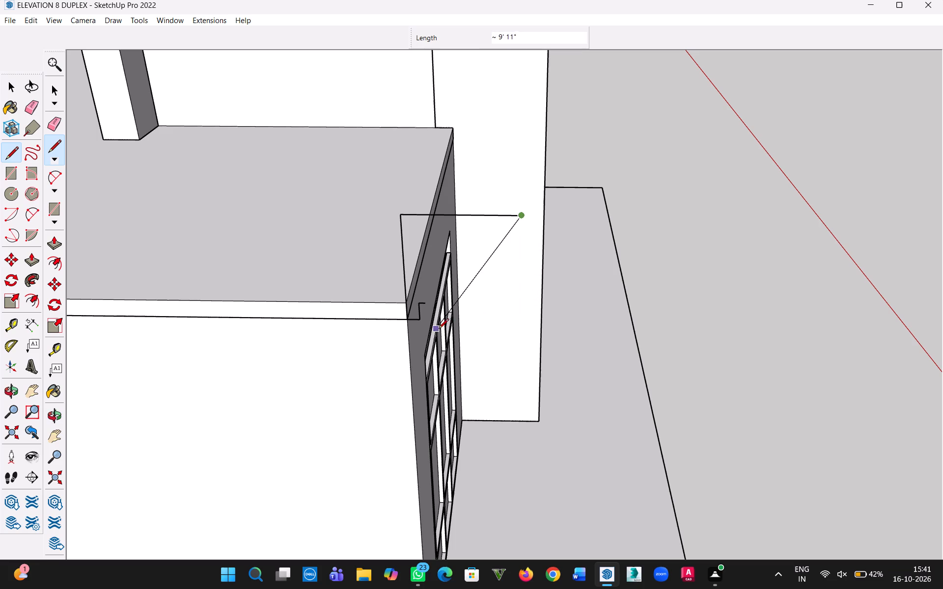
{"action": "left_click", "coordinate": [528, 292]}
{"action": "middle_click_drag", "start_coordinate": [559, 299], "coordinate": [559, 300]}
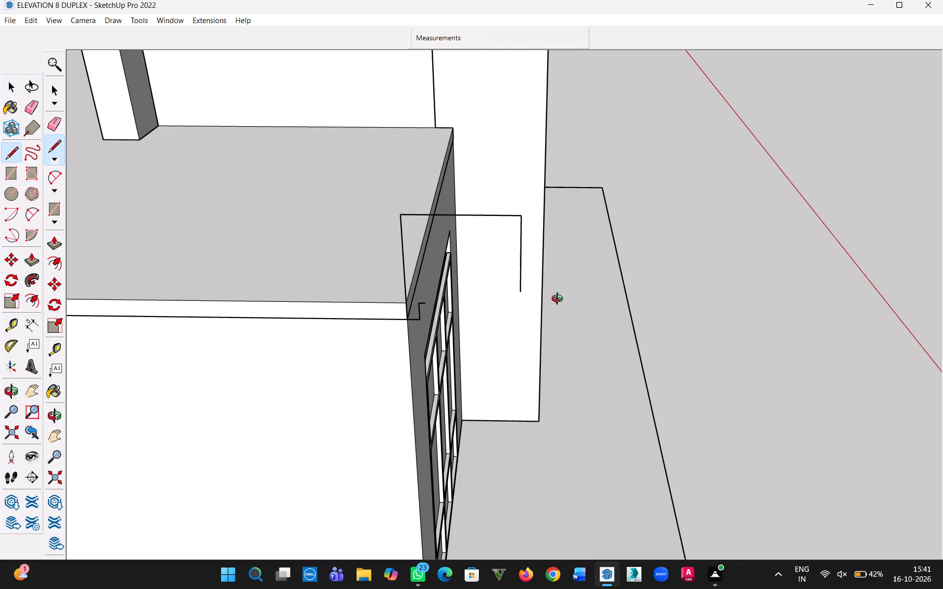
{"action": "middle_click_drag", "start_coordinate": [559, 300], "coordinate": [600, 312]}
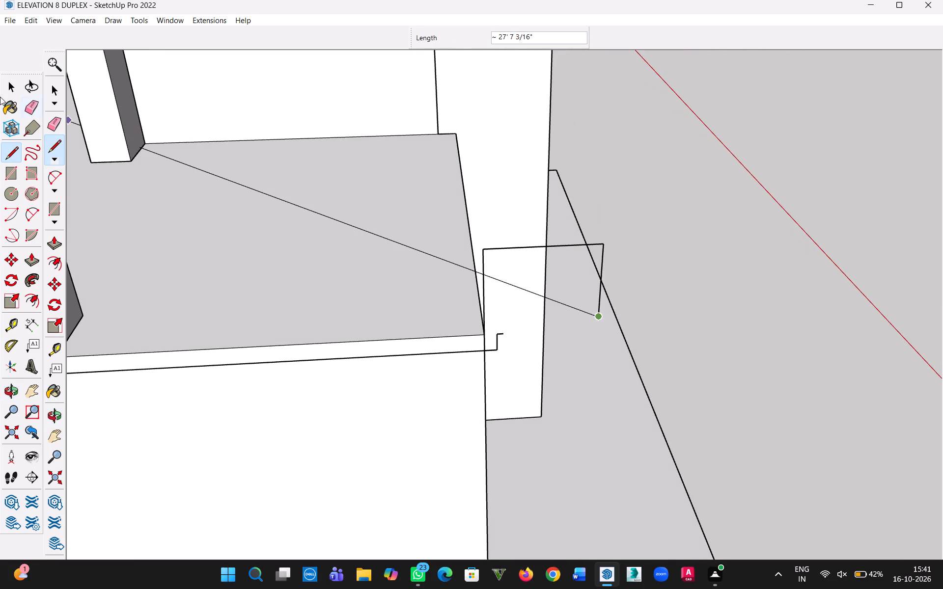
{"action": "left_click", "coordinate": [10, 83]}
Draw a circle of about 3 13/16" radius perpendicular to the red axis, centred on the outer vertical line and reaching its top corner.
{"action": "scroll", "coordinate": [534, 165], "scroll_direction": "up", "scroll_amount": 3}
{"action": "middle_click_drag", "start_coordinate": [656, 331], "coordinate": [635, 292]}
{"action": "key", "text": "c"}
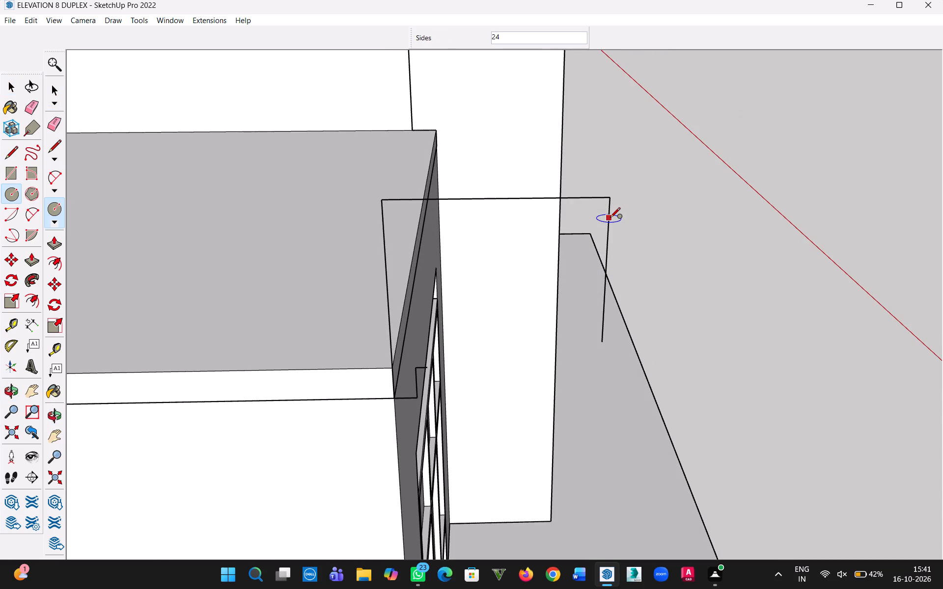
{"action": "key", "text": "Left"}
{"action": "key", "text": "Right"}
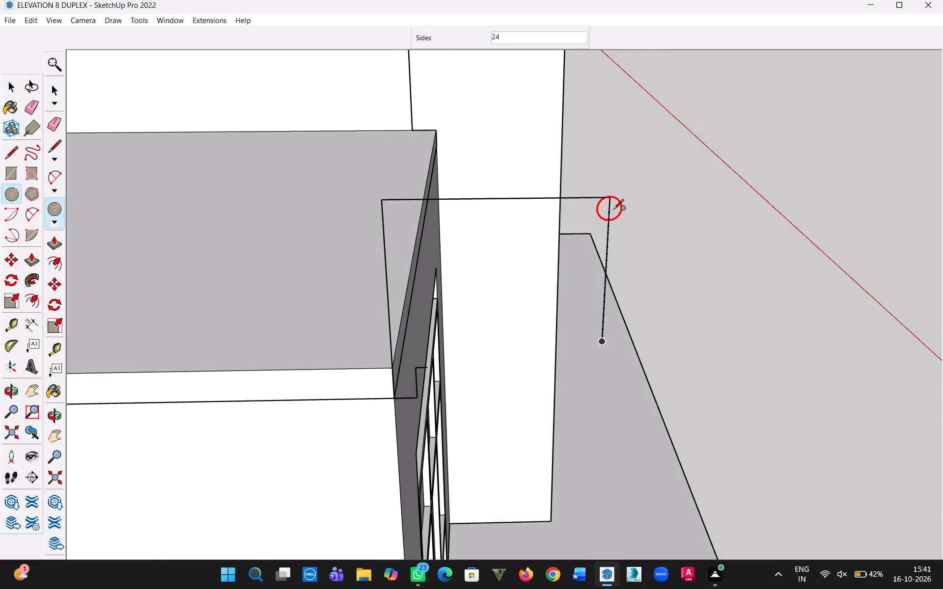
{"action": "left_click", "coordinate": [610, 220]}
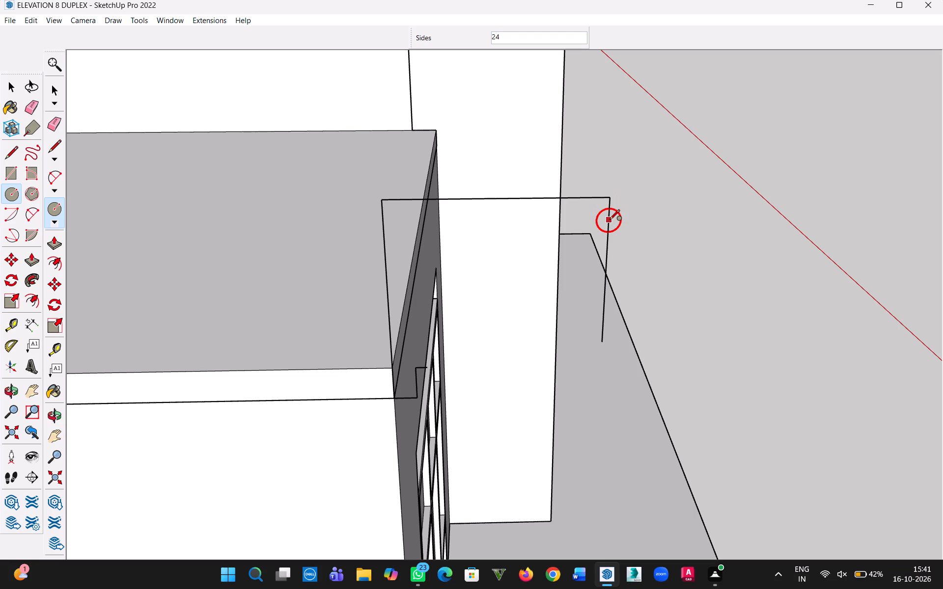
{"action": "left_click", "coordinate": [608, 198]}
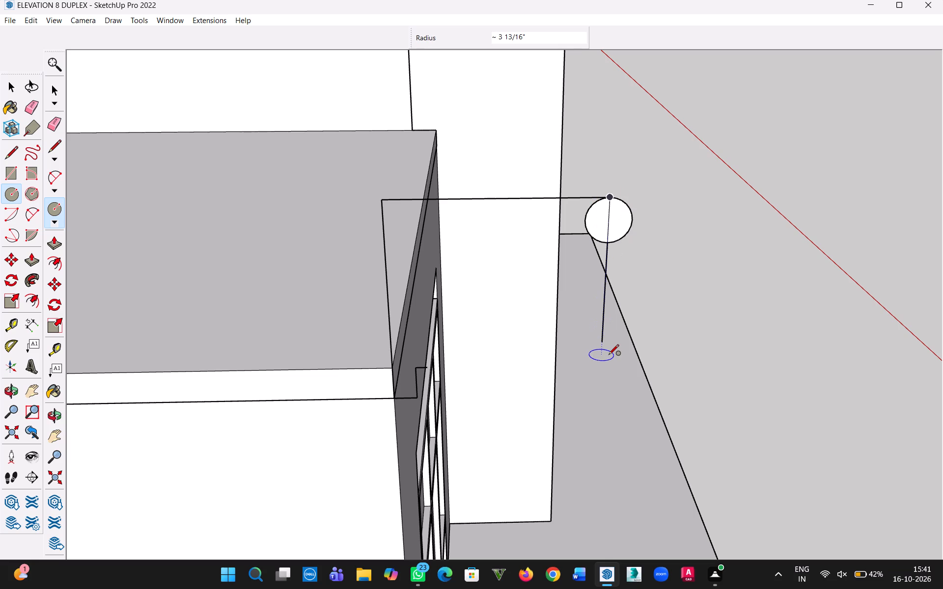
Draw a second circle of about 2 9/16" radius centred on the outer vertical line, touching the underside of the first circle.
{"action": "middle_click_drag", "start_coordinate": [609, 355], "coordinate": [567, 326]}
{"action": "left_click", "coordinate": [540, 193]}
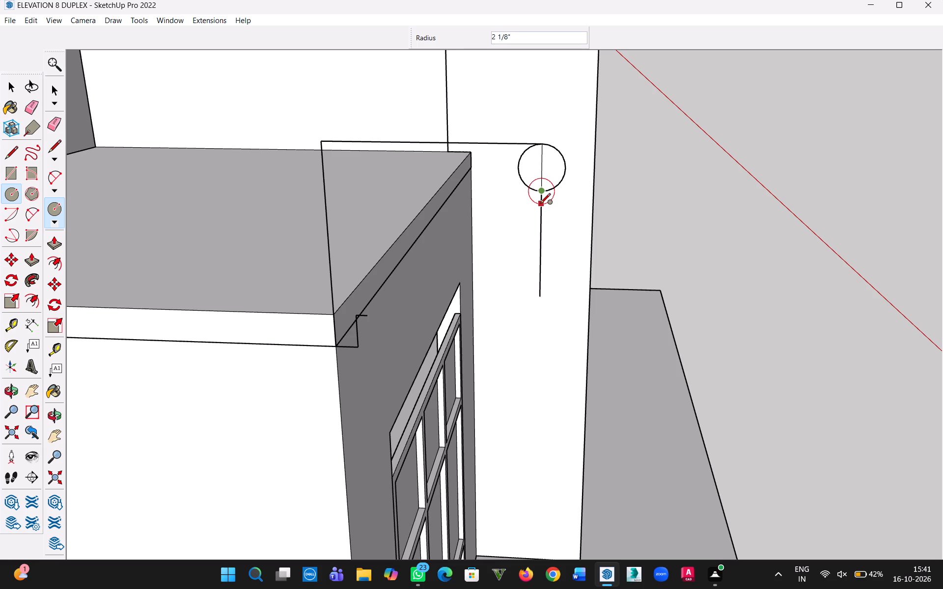
{"action": "key", "text": "Escape"}
{"action": "left_click", "coordinate": [540, 207]}
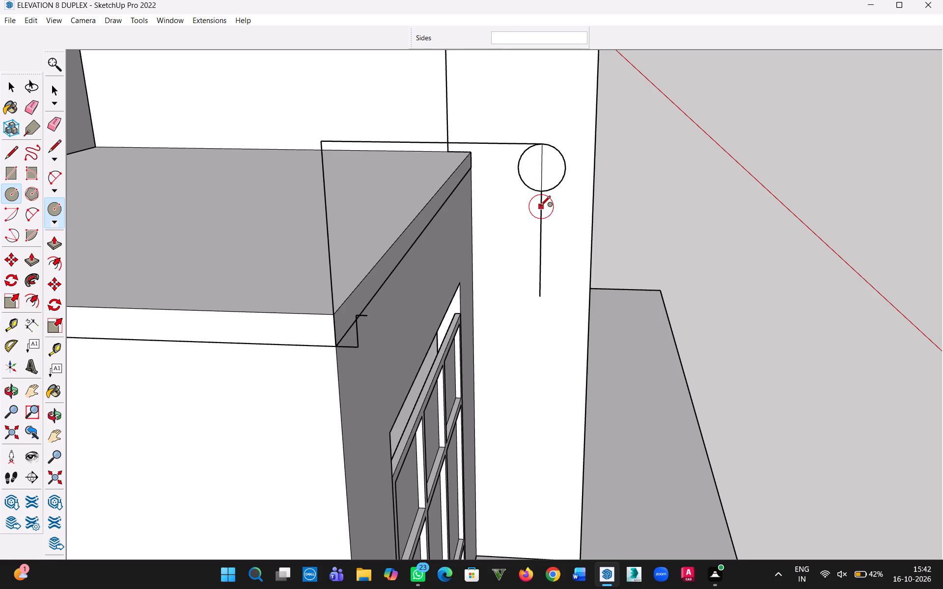
{"action": "left_click", "coordinate": [541, 193]}
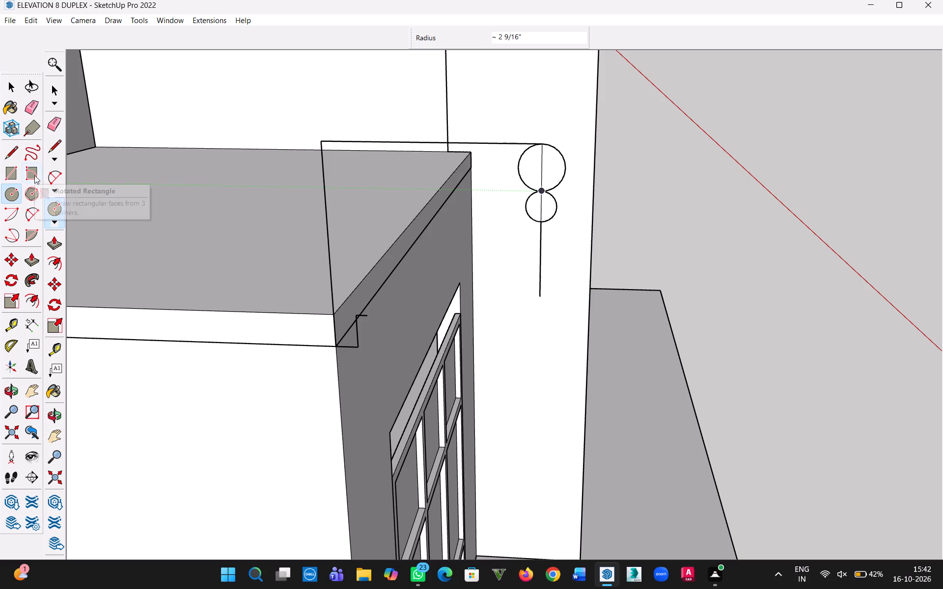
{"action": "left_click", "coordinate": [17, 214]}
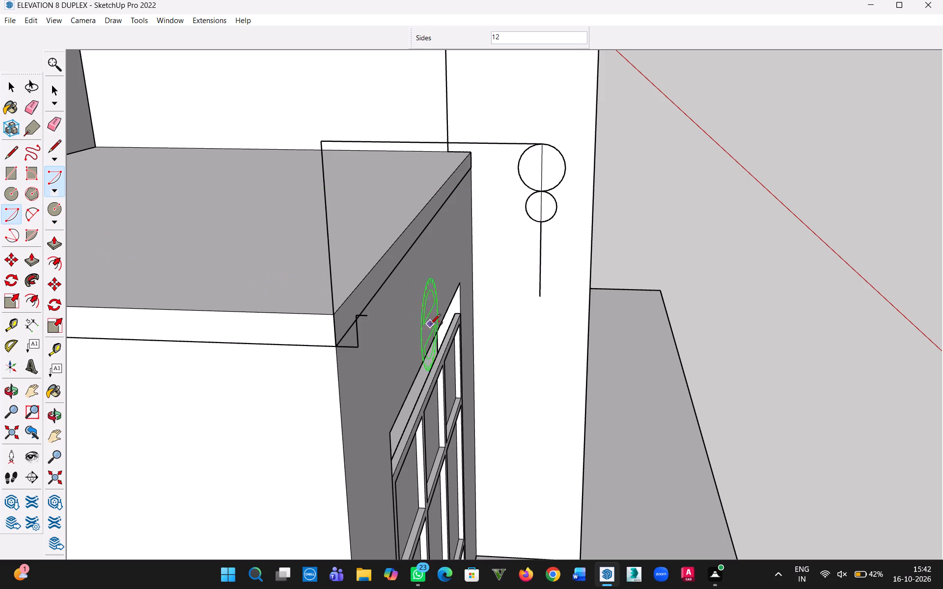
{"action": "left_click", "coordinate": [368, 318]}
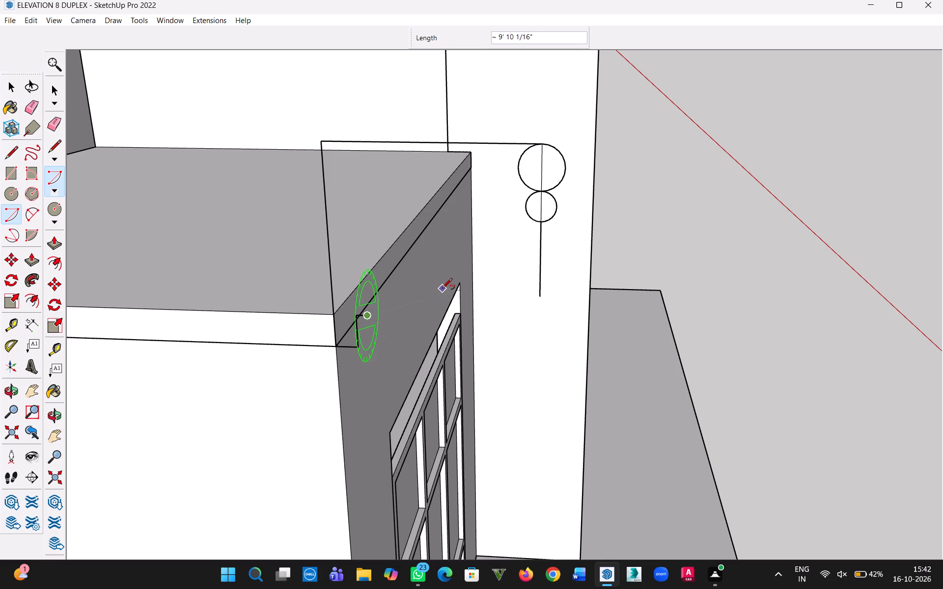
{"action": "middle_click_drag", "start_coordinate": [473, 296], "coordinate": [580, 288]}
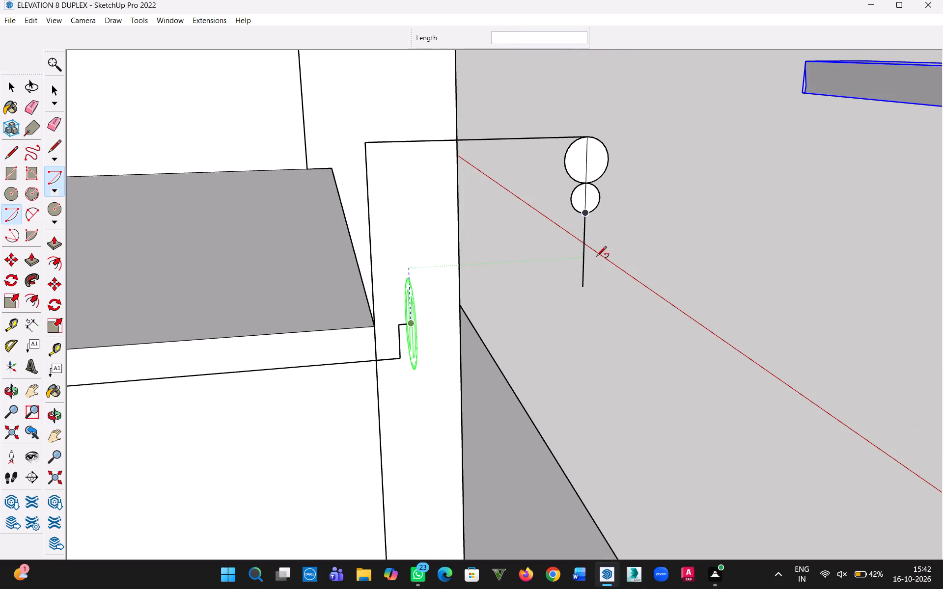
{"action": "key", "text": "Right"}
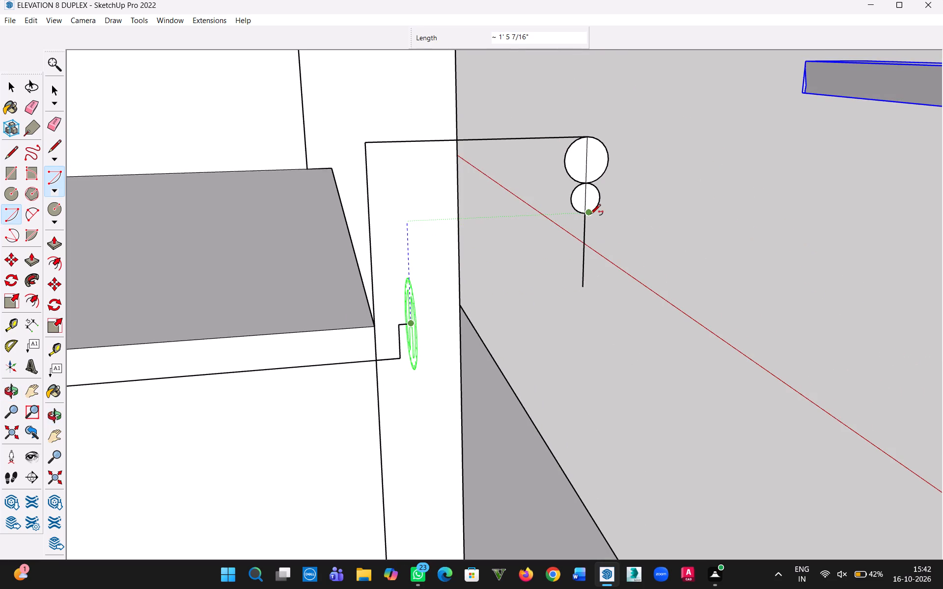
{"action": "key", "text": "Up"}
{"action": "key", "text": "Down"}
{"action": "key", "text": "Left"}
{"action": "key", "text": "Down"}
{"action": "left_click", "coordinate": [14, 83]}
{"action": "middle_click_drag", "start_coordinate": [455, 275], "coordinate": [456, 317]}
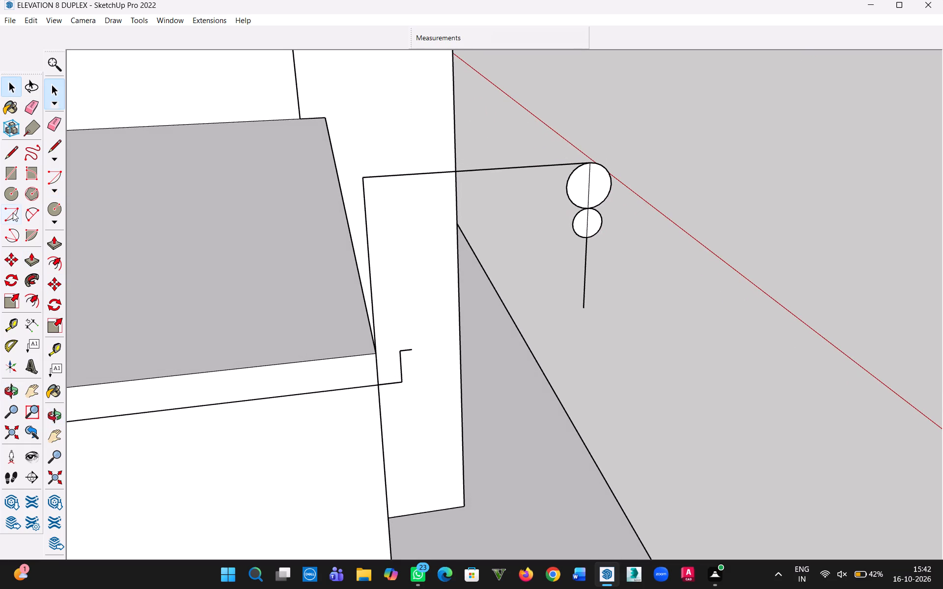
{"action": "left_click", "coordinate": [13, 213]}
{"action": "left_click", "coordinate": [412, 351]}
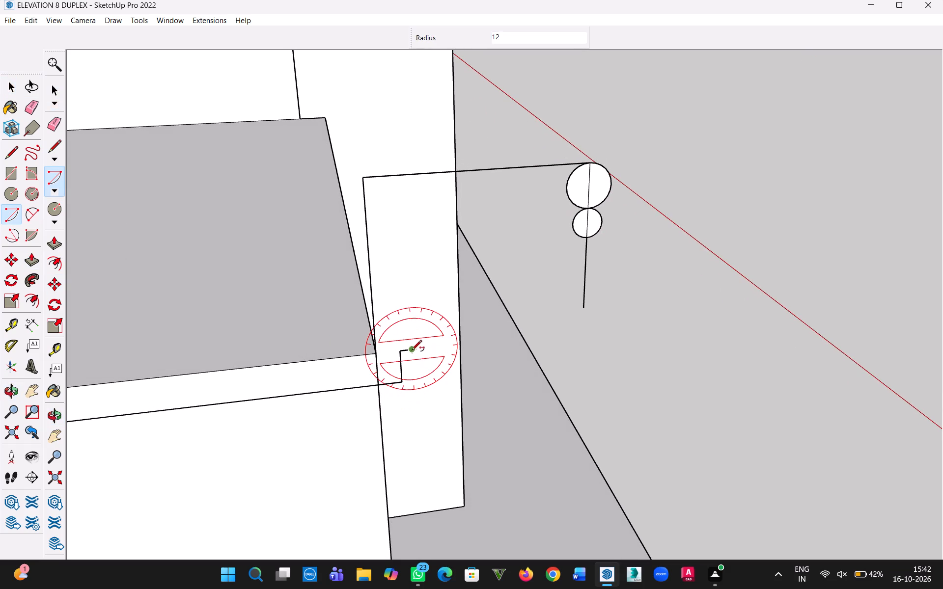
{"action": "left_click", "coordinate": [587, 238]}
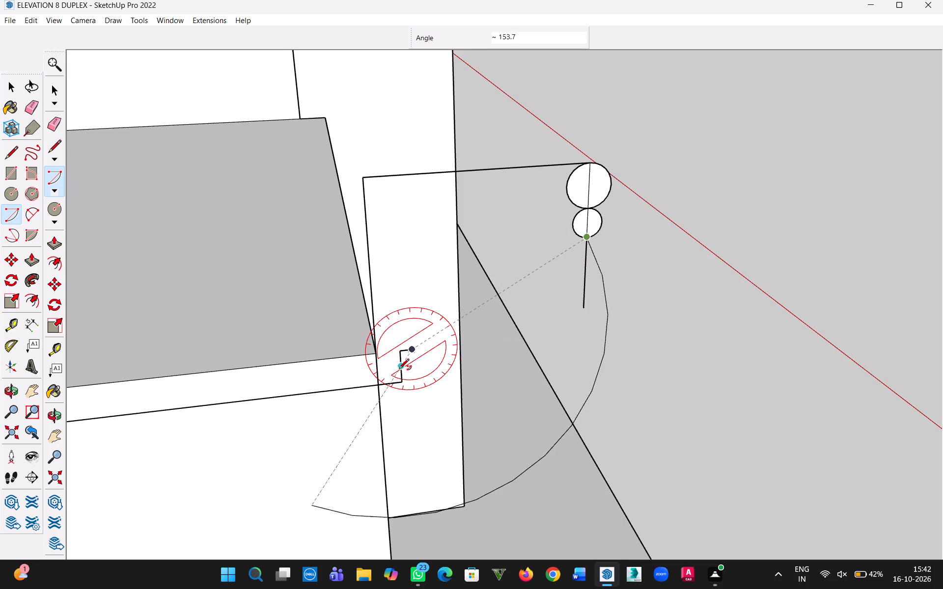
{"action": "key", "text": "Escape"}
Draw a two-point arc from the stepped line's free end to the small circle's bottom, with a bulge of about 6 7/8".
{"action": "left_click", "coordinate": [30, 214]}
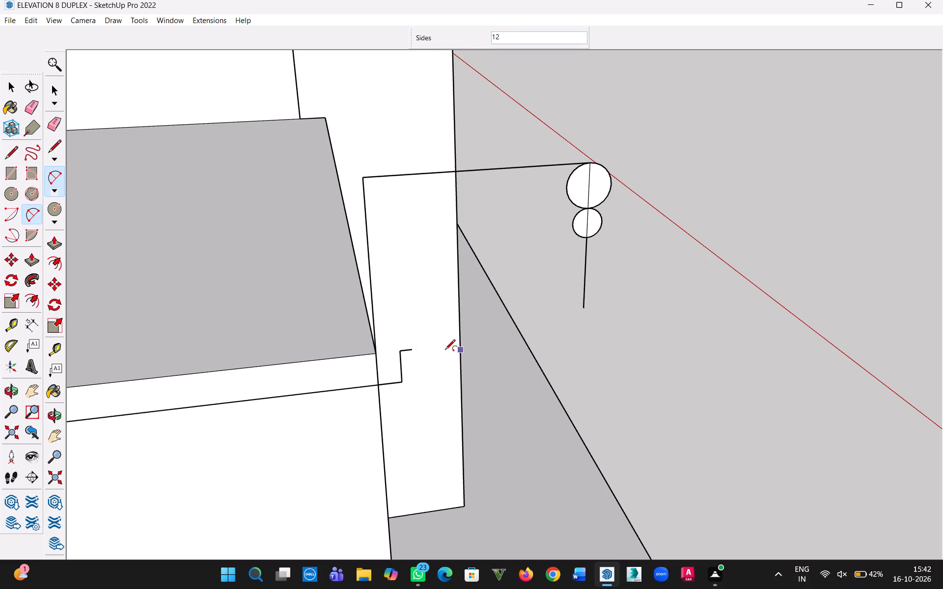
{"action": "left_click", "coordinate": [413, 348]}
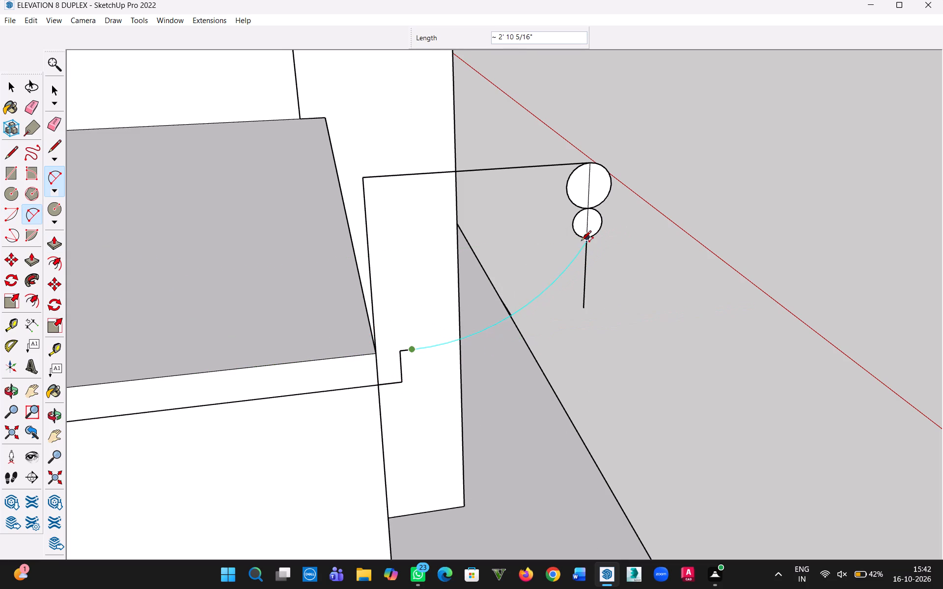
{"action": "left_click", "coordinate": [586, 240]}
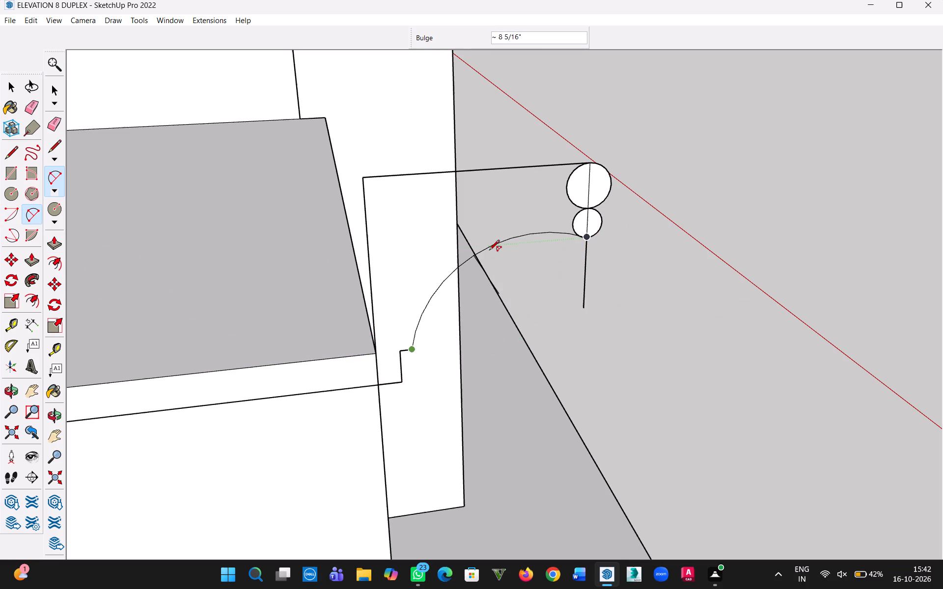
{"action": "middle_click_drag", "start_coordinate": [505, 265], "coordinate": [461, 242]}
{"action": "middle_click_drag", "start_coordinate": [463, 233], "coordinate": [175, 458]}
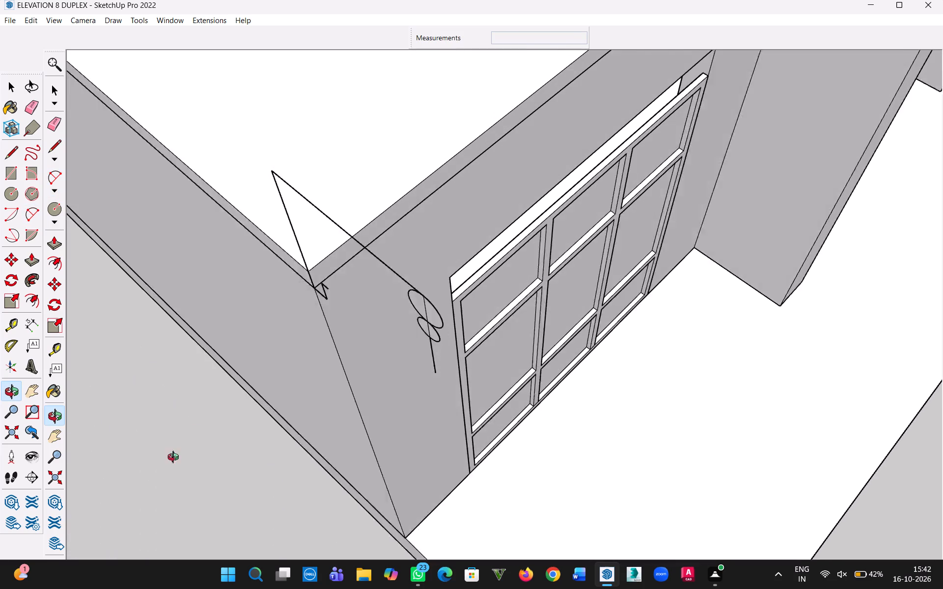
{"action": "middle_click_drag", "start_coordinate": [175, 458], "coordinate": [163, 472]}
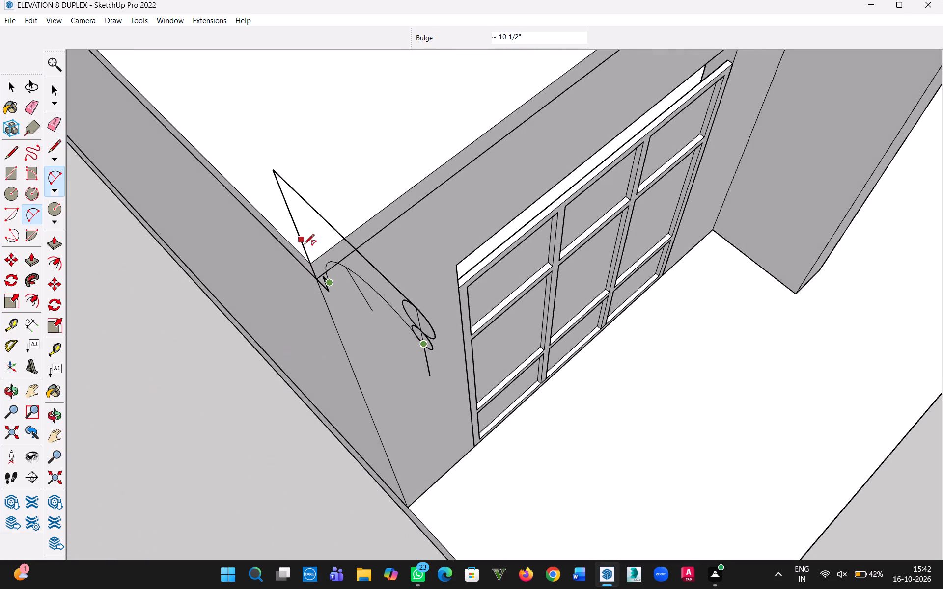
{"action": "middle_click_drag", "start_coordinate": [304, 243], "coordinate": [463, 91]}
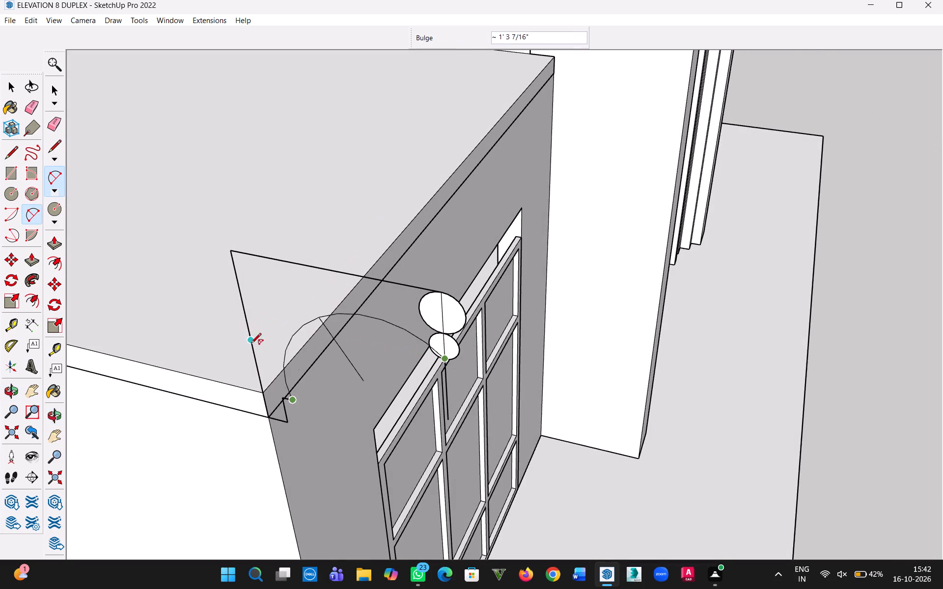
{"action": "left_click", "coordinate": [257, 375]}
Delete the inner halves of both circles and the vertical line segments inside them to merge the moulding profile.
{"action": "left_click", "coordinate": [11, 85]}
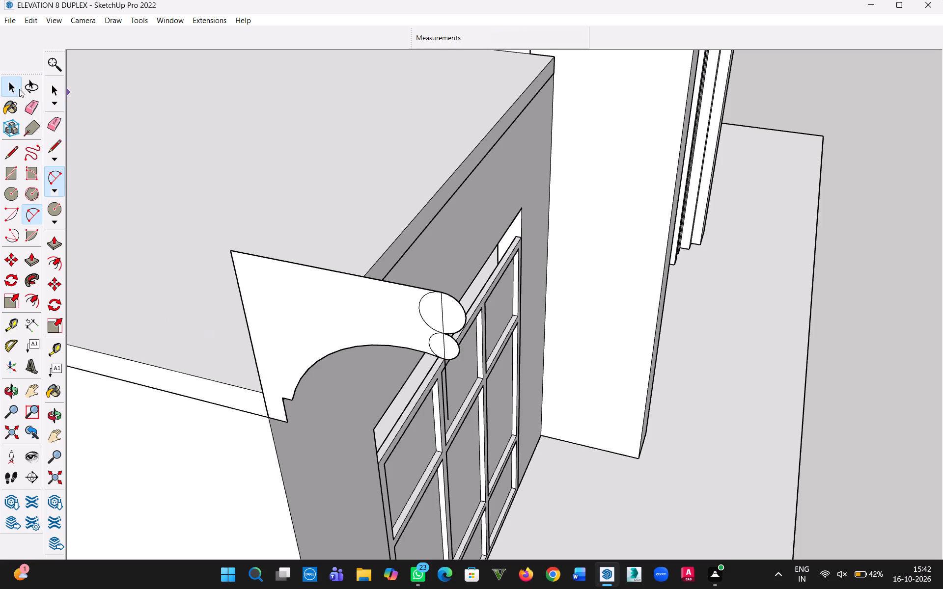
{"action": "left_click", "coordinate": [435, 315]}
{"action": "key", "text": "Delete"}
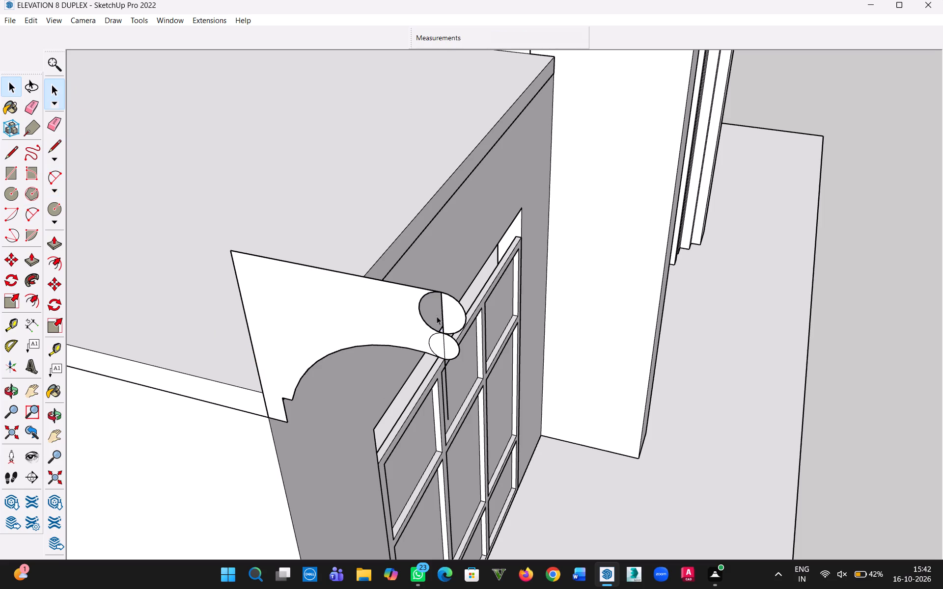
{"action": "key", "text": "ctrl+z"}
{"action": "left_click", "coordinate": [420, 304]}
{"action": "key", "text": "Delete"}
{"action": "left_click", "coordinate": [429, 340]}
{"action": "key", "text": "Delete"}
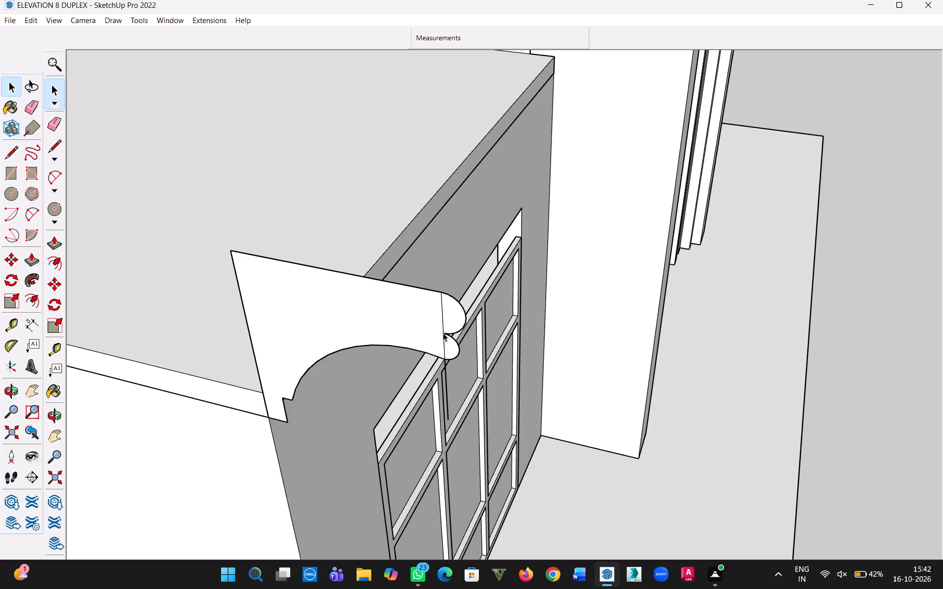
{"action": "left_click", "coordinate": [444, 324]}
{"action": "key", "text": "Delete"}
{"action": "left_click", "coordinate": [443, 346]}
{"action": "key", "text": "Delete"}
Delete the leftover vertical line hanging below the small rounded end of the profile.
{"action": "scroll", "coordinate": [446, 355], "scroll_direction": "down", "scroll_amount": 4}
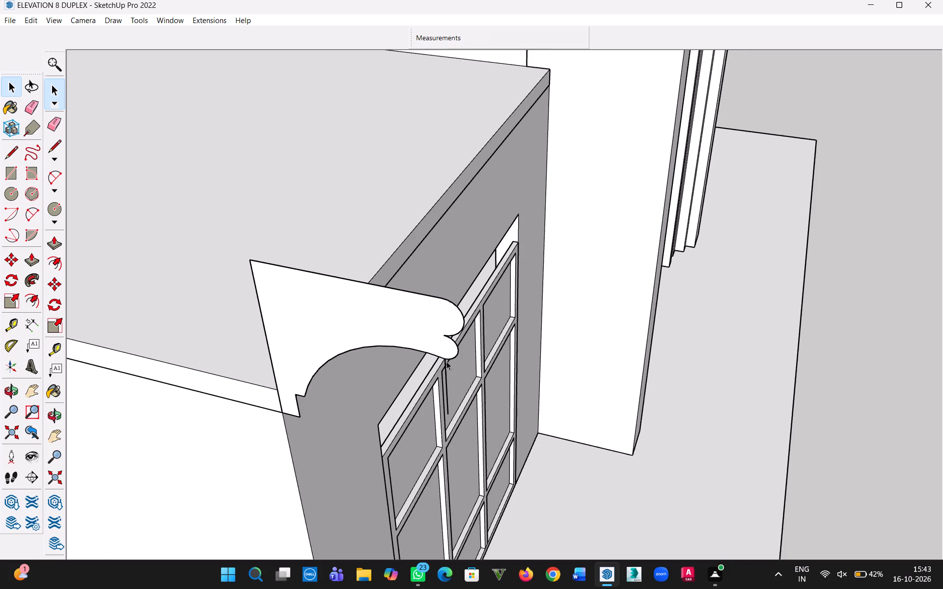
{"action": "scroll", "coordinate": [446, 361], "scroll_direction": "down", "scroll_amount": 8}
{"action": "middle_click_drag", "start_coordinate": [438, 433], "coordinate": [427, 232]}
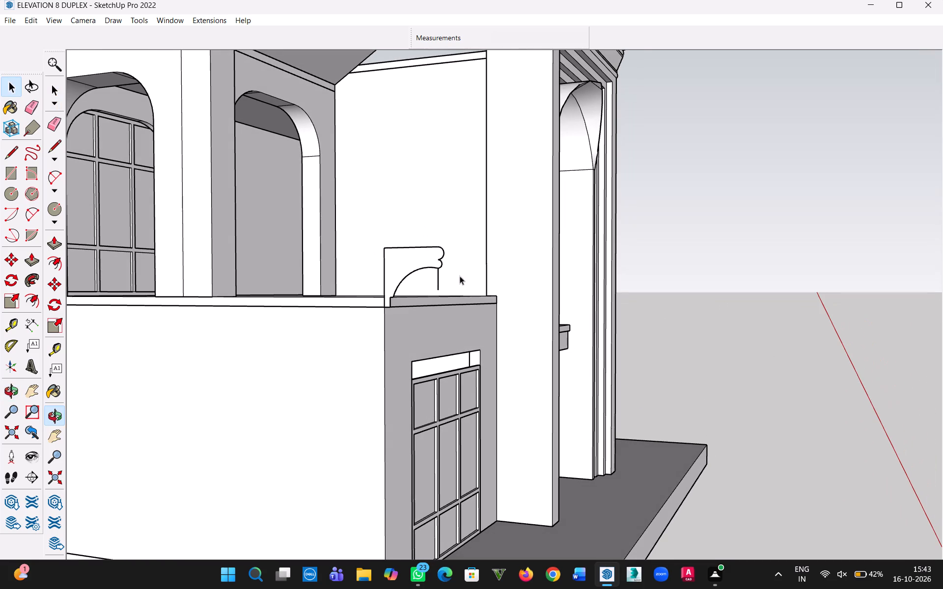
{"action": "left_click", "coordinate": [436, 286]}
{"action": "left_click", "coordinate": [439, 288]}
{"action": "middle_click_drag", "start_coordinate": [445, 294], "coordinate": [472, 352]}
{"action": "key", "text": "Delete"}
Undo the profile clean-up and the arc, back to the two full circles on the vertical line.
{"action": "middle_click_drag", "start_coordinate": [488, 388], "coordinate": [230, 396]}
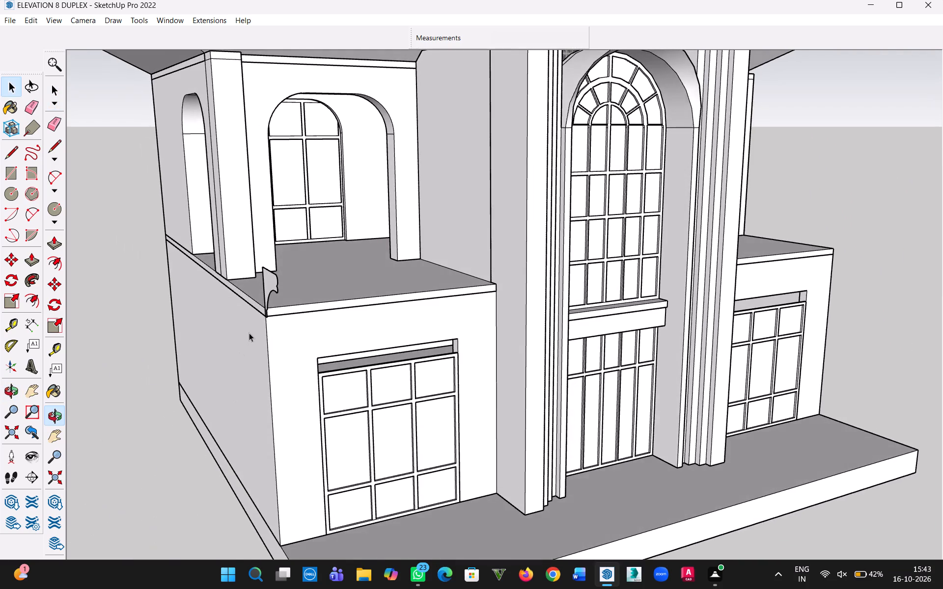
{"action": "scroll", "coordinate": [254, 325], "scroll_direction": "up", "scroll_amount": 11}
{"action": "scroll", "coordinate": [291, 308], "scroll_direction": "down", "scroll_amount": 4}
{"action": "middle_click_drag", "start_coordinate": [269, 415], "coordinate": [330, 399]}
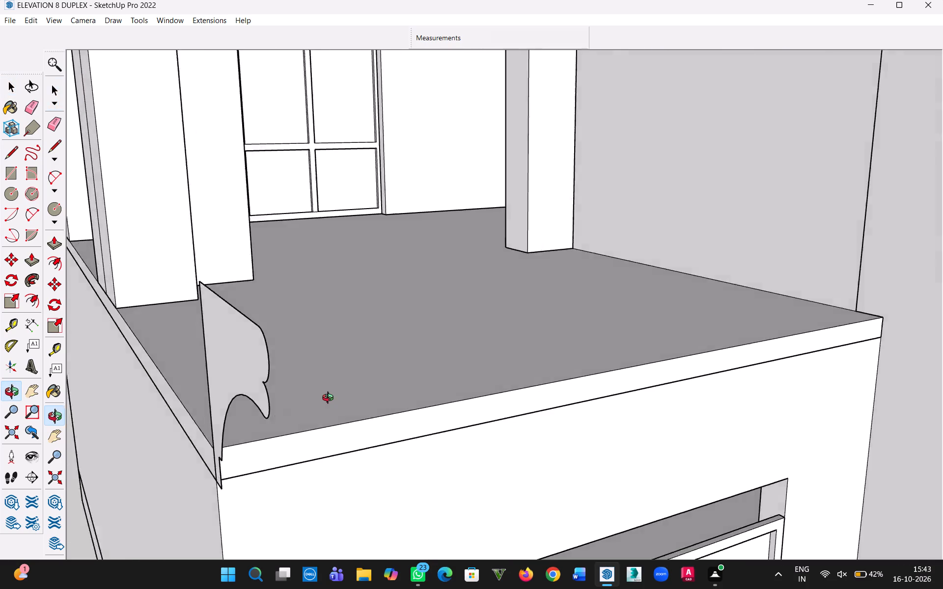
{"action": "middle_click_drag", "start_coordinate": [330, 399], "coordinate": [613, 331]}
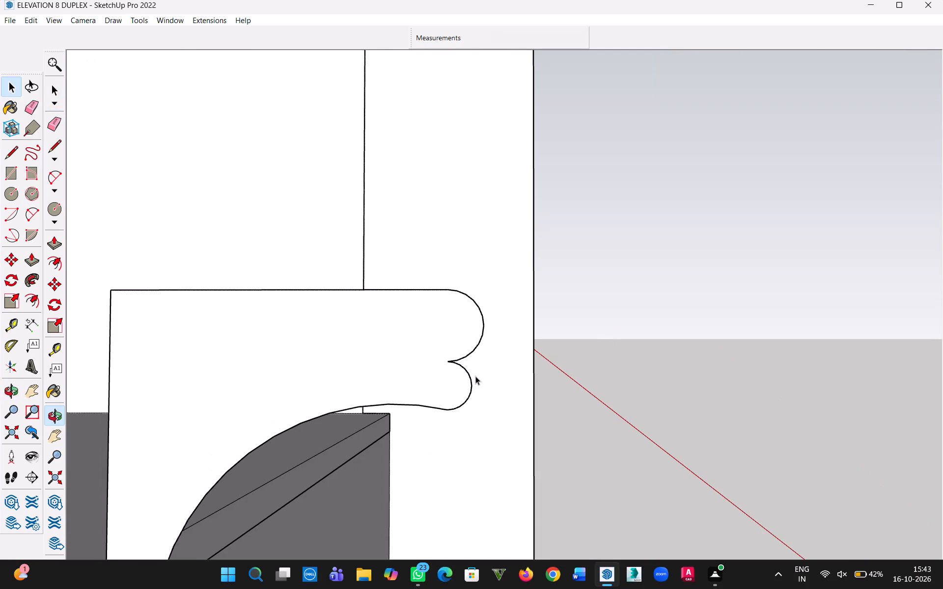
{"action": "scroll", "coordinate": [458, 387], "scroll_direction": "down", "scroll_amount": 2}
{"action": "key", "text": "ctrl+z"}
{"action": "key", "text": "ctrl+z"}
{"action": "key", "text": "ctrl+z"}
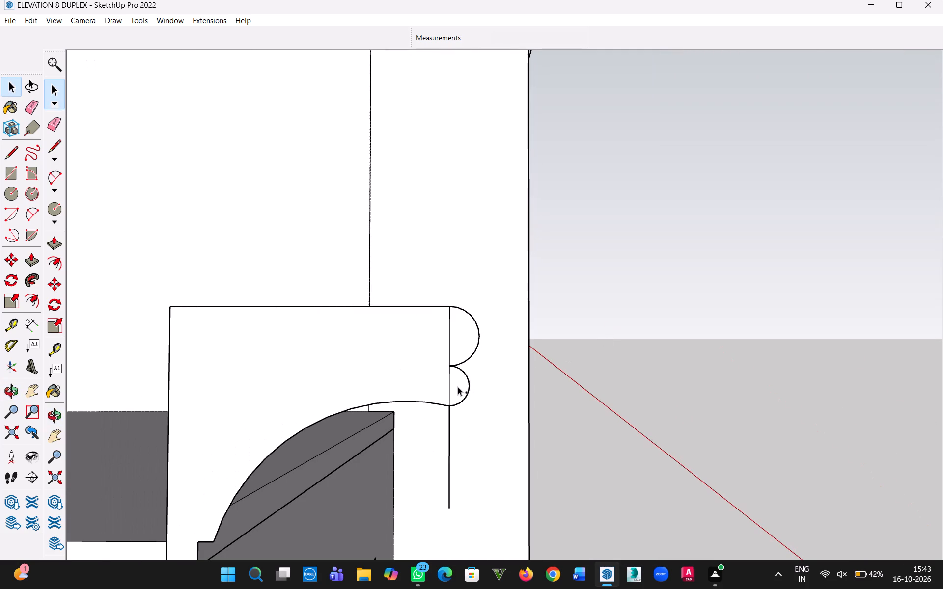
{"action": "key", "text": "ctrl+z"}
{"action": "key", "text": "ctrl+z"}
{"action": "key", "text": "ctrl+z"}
Draw a 2" line straight down from the bottom of the small circle along the existing vertical line.
{"action": "scroll", "coordinate": [441, 406], "scroll_direction": "up", "scroll_amount": 1}
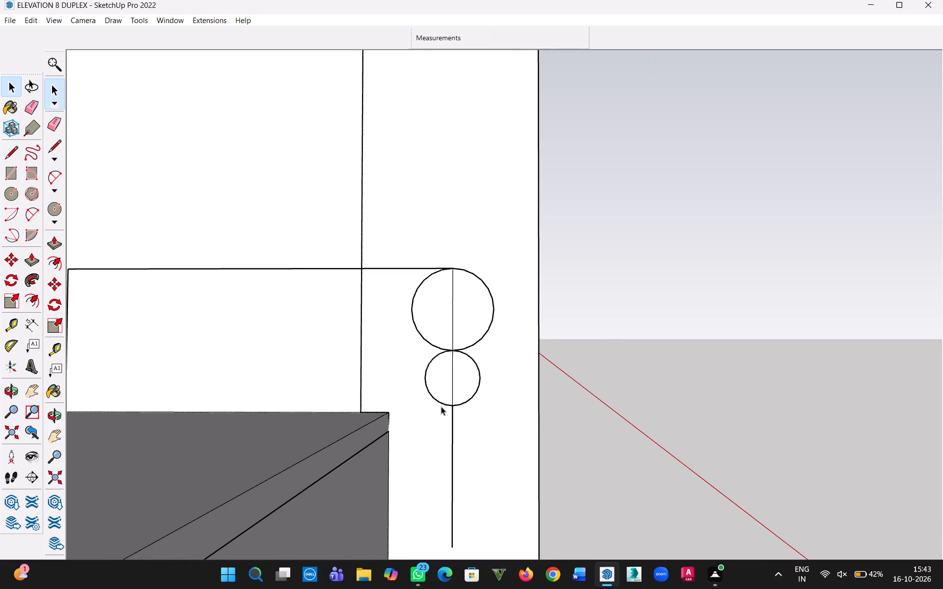
{"action": "scroll", "coordinate": [444, 409], "scroll_direction": "up", "scroll_amount": 2}
{"action": "key", "text": "l"}
{"action": "left_click", "coordinate": [471, 400]}
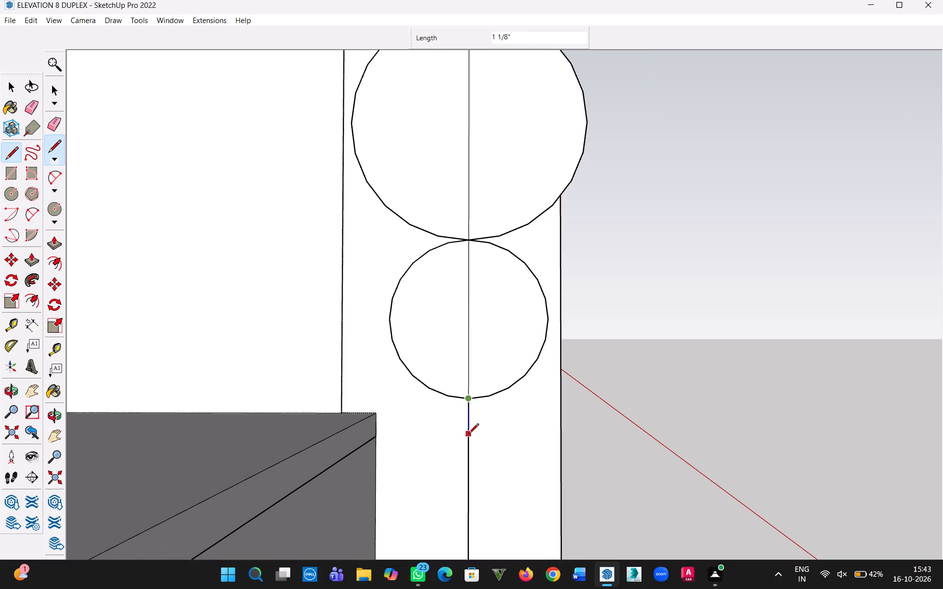
{"action": "key", "text": "1"}
{"action": "key", "text": "Return"}
{"action": "key", "text": "apostrophe"}
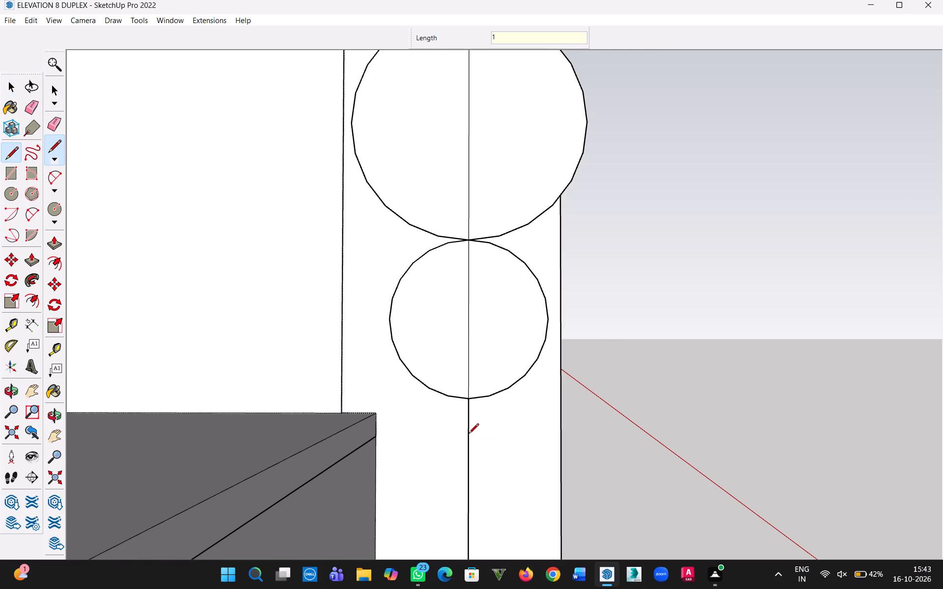
{"action": "key", "text": "BackSpace"}
{"action": "key", "text": "BackSpace"}
{"action": "key", "text": "BackSpace"}
{"action": "type", "text": "2\""}
{"action": "key", "text": "Return"}
{"action": "key", "text": "Escape"}
{"action": "key", "text": "Escape"}
{"action": "key", "text": "Escape"}
Delete the remainder of the vertical line below the 2" segment.
{"action": "left_click", "coordinate": [8, 87]}
{"action": "left_click", "coordinate": [468, 498]}
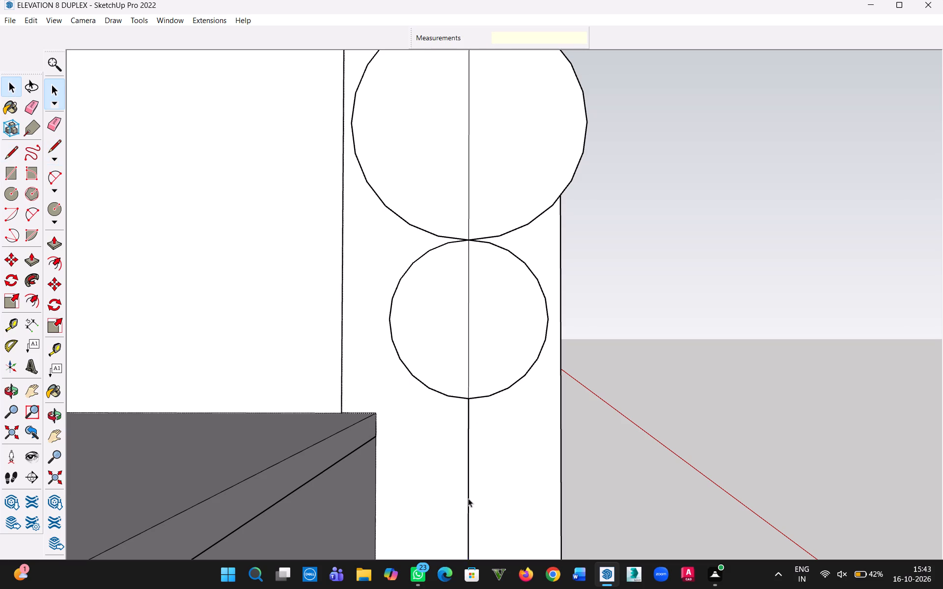
{"action": "key", "text": "Delete"}
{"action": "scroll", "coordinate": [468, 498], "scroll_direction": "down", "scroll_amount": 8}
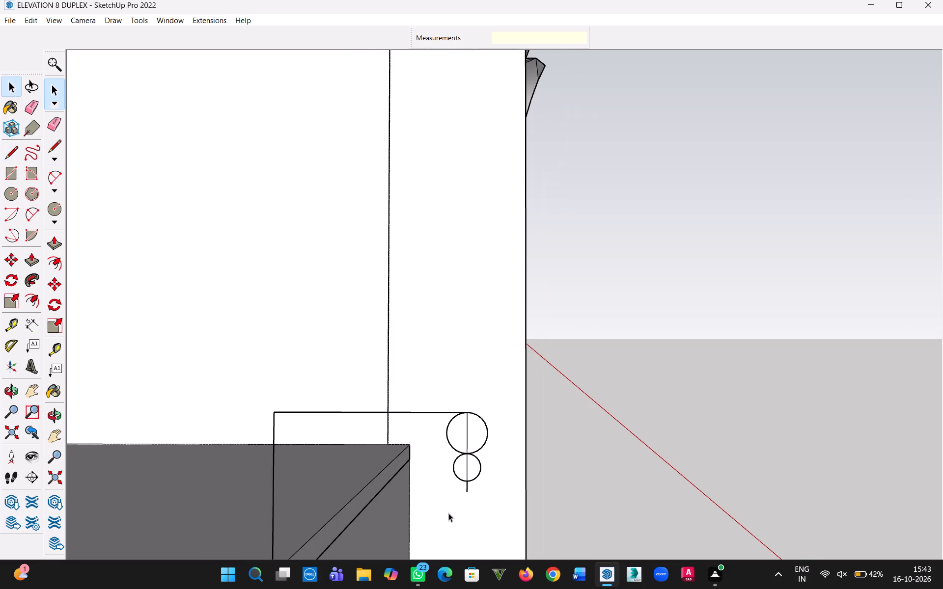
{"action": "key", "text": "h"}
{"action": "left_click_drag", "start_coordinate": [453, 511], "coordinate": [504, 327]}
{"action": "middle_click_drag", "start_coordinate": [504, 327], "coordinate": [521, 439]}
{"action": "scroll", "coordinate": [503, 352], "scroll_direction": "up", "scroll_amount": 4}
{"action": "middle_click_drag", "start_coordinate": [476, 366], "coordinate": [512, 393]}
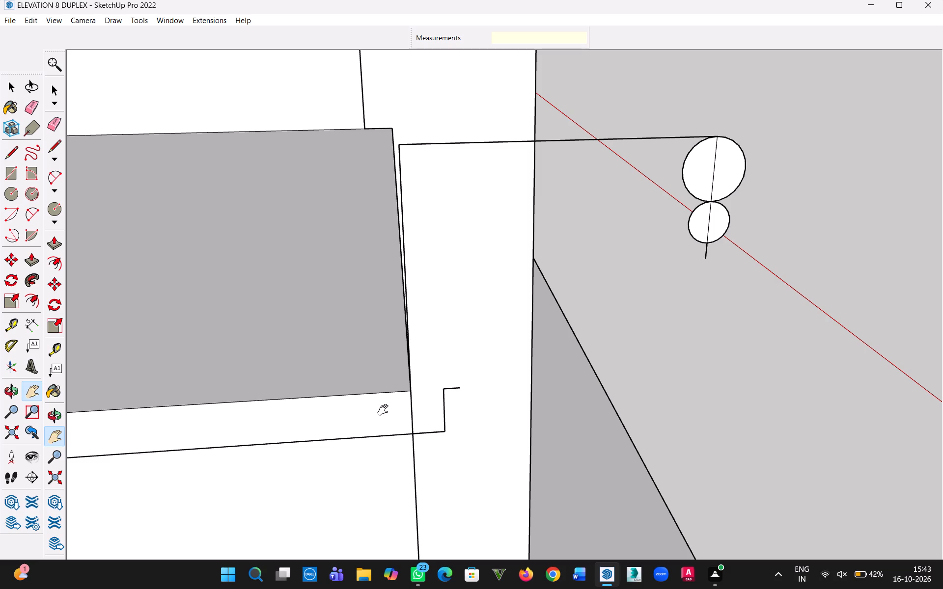
Replace the short horizontal line on top of the profile's lower step with a 4" horizontal line.
{"action": "scroll", "coordinate": [451, 393], "scroll_direction": "up", "scroll_amount": 4}
{"action": "scroll", "coordinate": [451, 393], "scroll_direction": "down", "scroll_amount": 3}
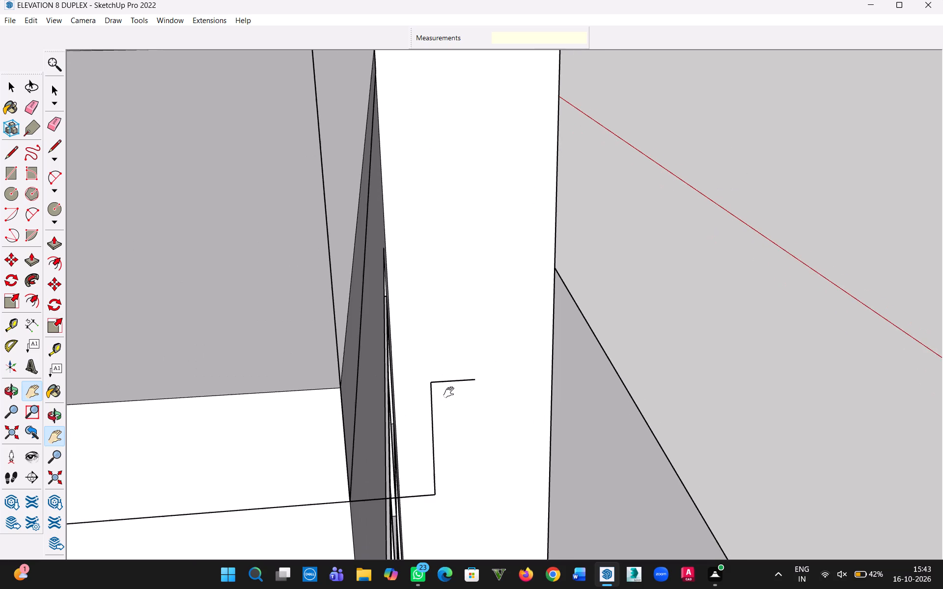
{"action": "key", "text": "Escape"}
{"action": "left_click", "coordinate": [454, 386]}
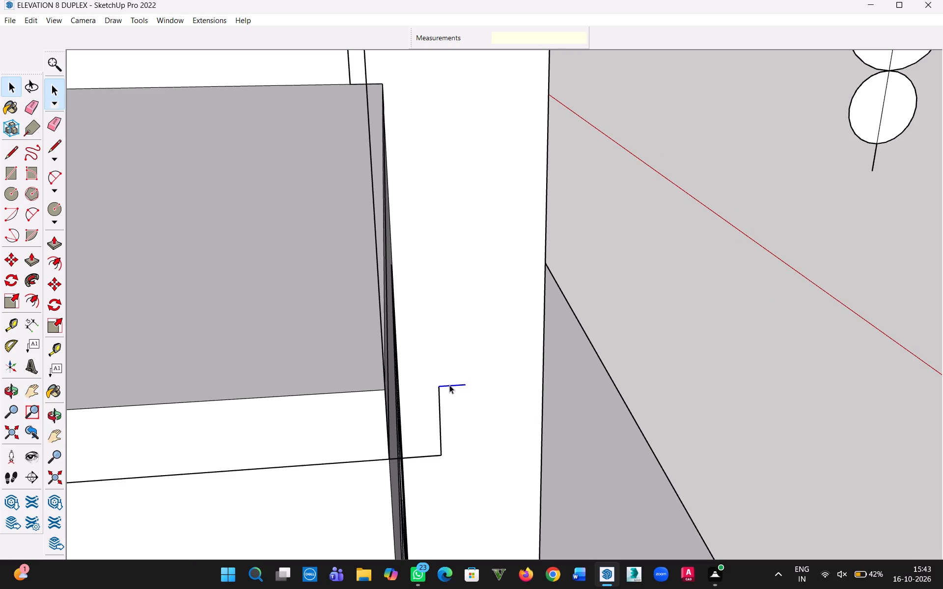
{"action": "key", "text": "Delete"}
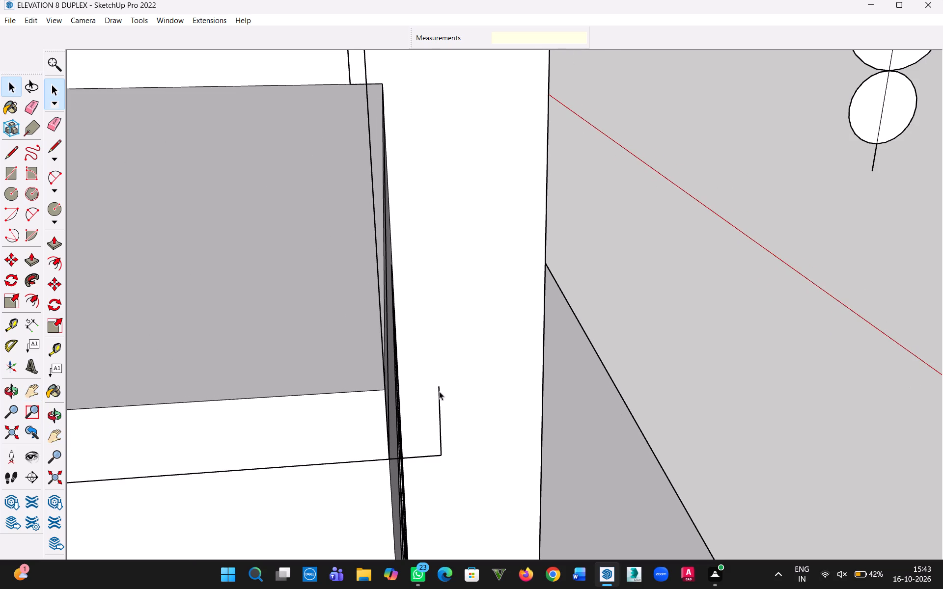
{"action": "key", "text": "l"}
{"action": "left_click", "coordinate": [439, 391]}
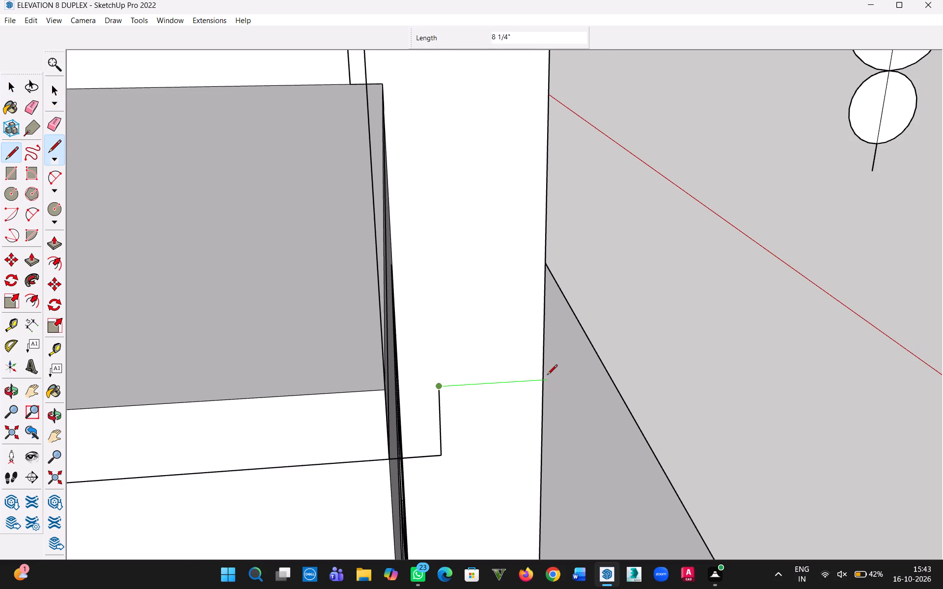
{"action": "type", "text": "4\""}
{"action": "key", "text": "Return"}
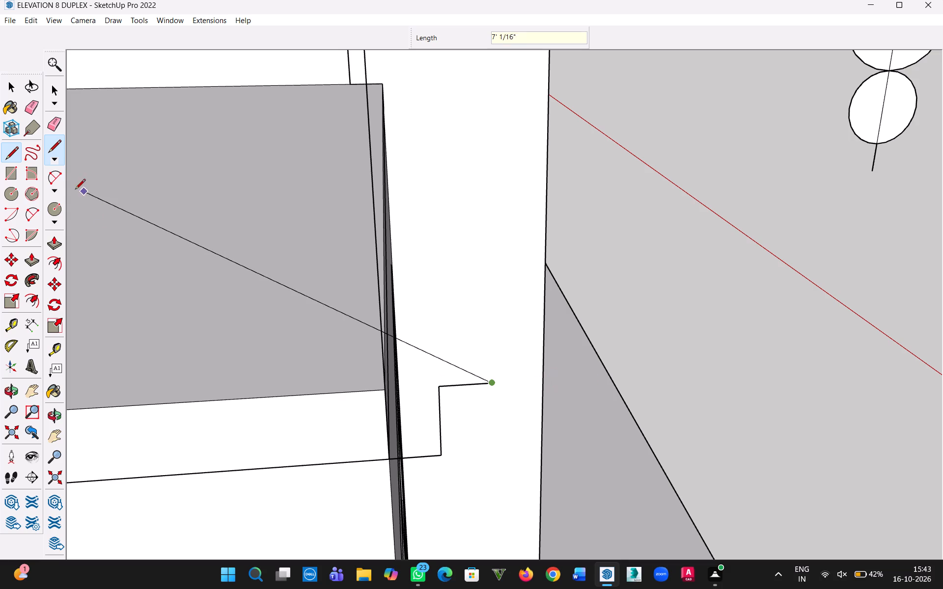
Draw a two-point arc from the 4" line's end to the bottom of the 2" vertical line, bulging inward about 7 5/16".
{"action": "left_click", "coordinate": [33, 215]}
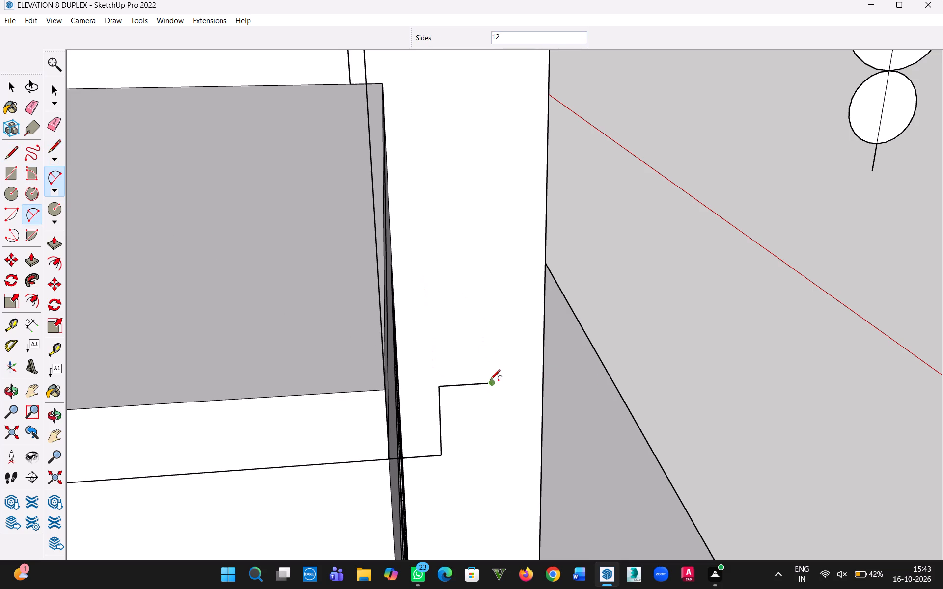
{"action": "left_click", "coordinate": [489, 382]}
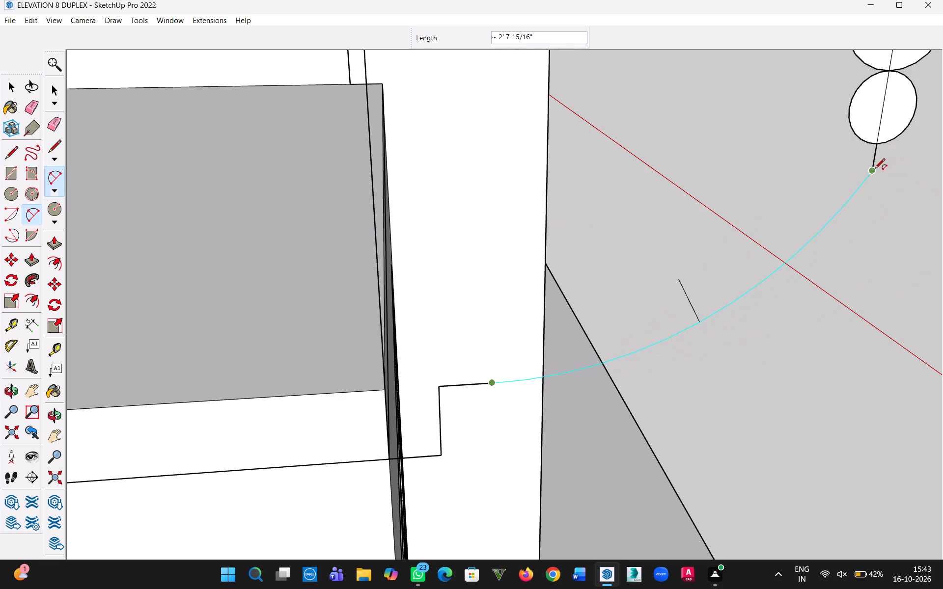
{"action": "left_click", "coordinate": [874, 170]}
{"action": "scroll", "coordinate": [404, 242], "scroll_direction": "down", "scroll_amount": 4}
{"action": "middle_click_drag", "start_coordinate": [410, 245], "coordinate": [422, 250]}
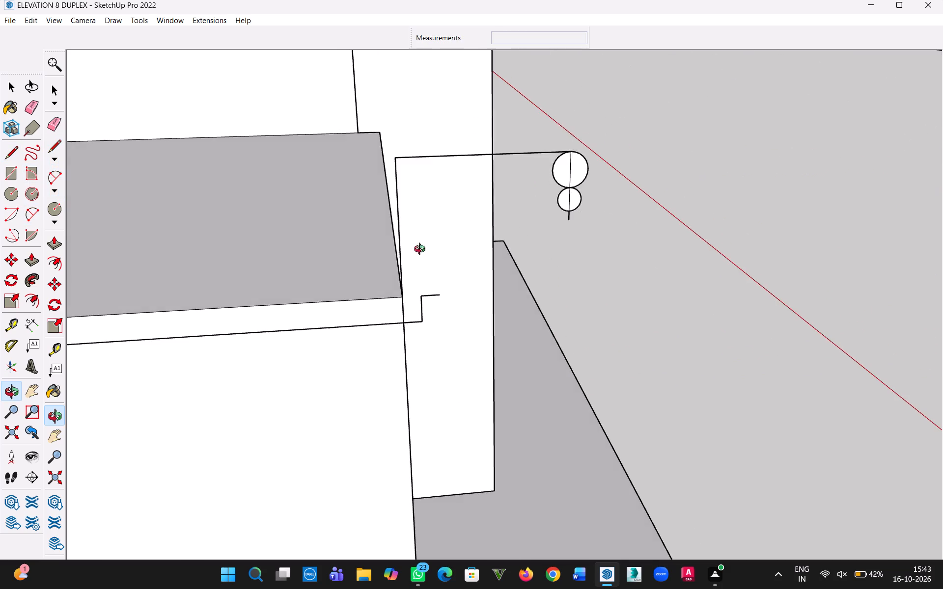
{"action": "middle_click_drag", "start_coordinate": [422, 250], "coordinate": [466, 274]}
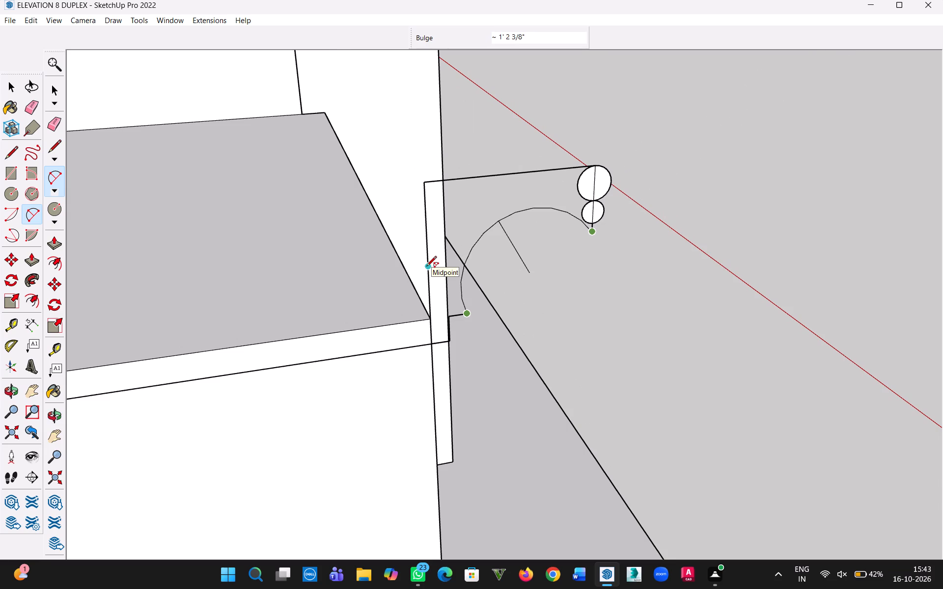
{"action": "left_click", "coordinate": [429, 302]}
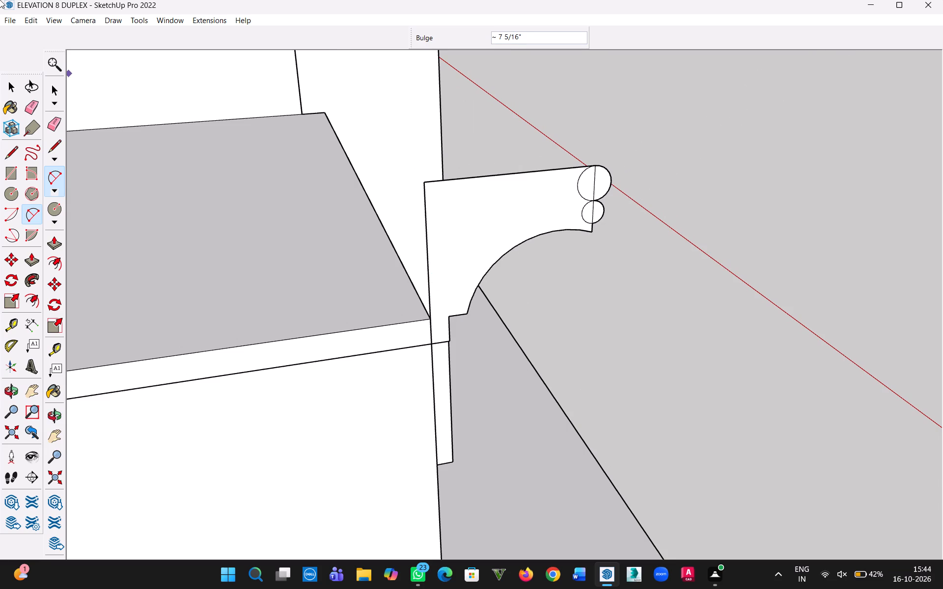
Delete the inner halves of both circles and the vertical lines dividing them, leaving one continuous profile face.
{"action": "left_click", "coordinate": [5, 93]}
{"action": "scroll", "coordinate": [620, 175], "scroll_direction": "up", "scroll_amount": 3}
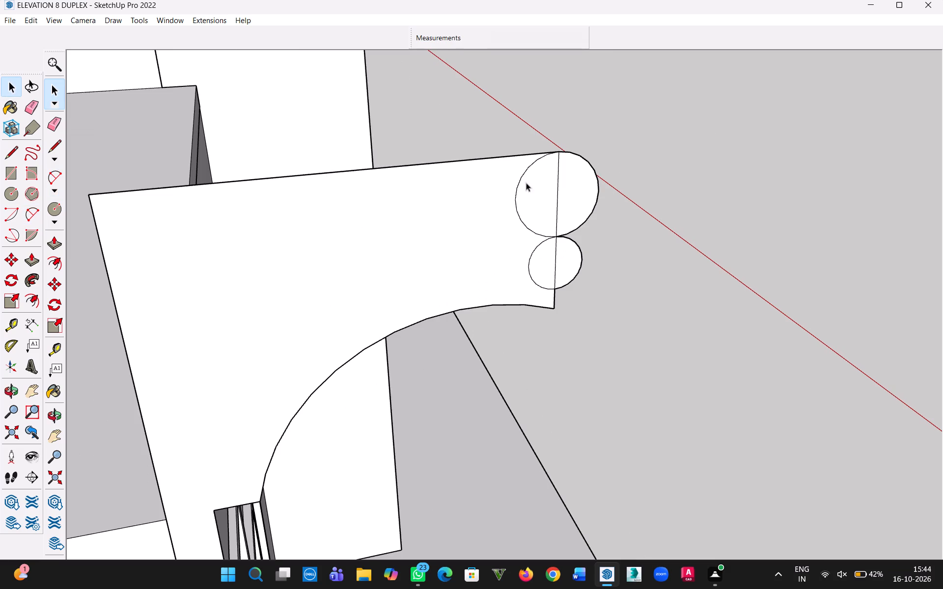
{"action": "left_click", "coordinate": [353, 187]}
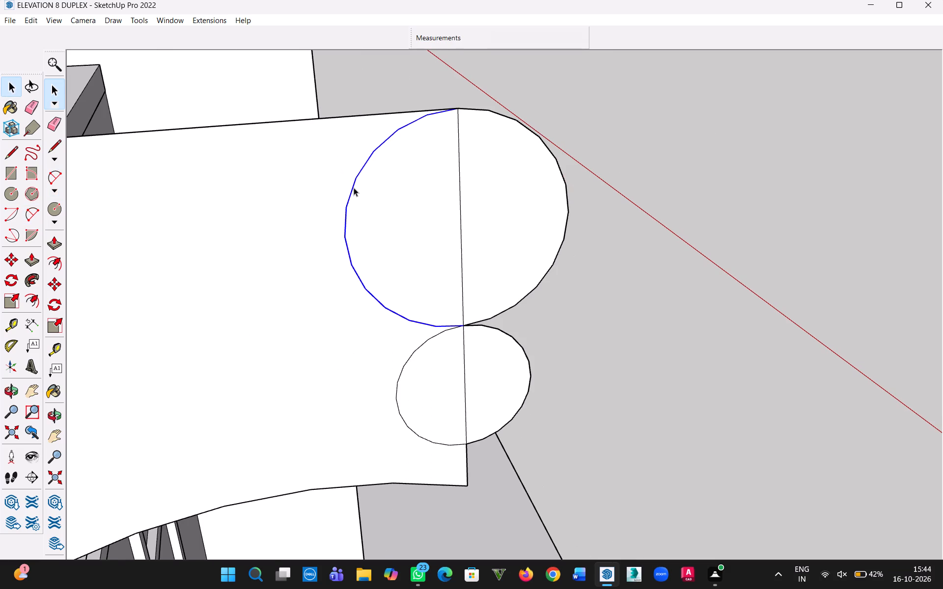
{"action": "scroll", "coordinate": [354, 187], "scroll_direction": "down", "scroll_amount": 1}
{"action": "key", "text": "Delete"}
{"action": "left_click", "coordinate": [411, 338]}
{"action": "key", "text": "Delete"}
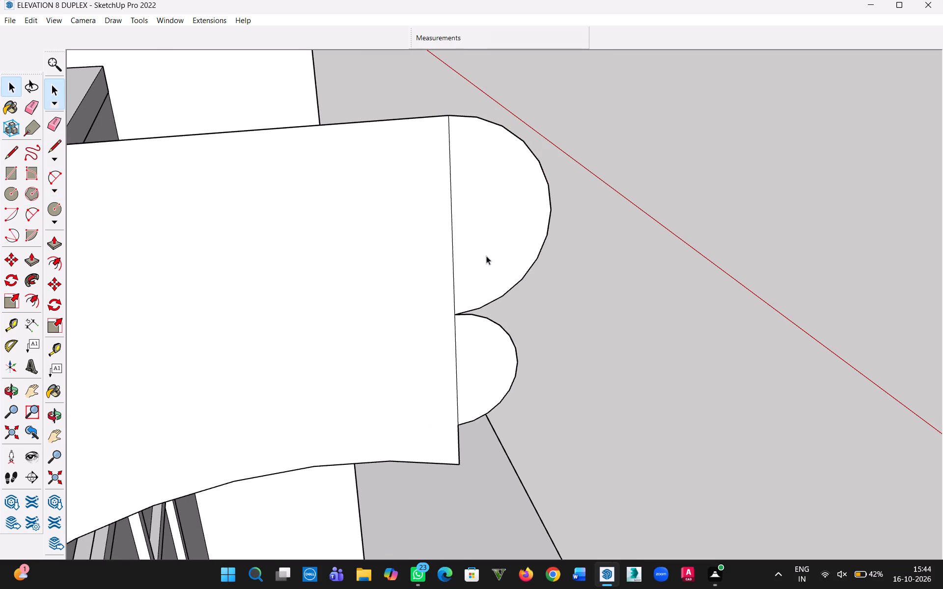
{"action": "left_click", "coordinate": [453, 267]}
{"action": "key", "text": "Delete"}
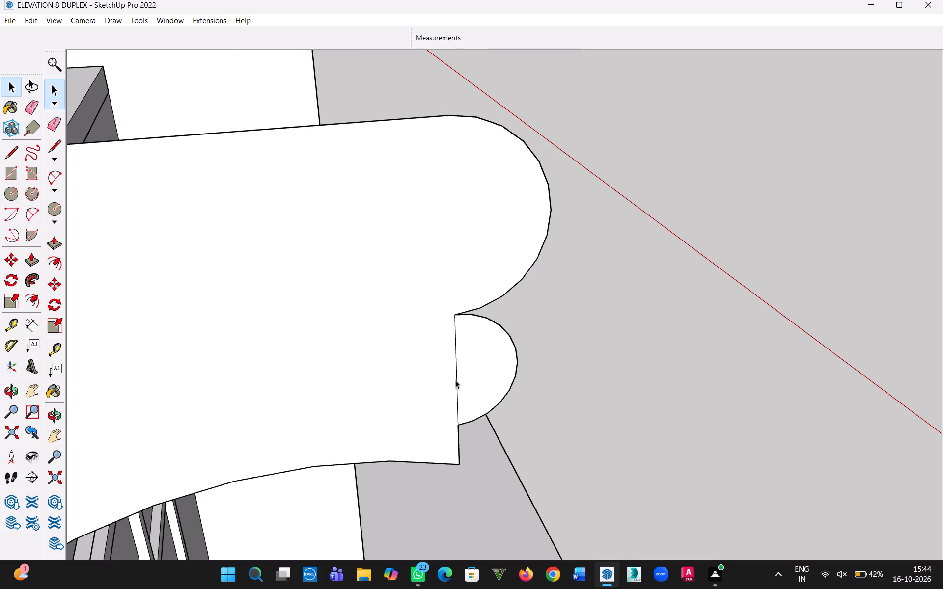
{"action": "left_click", "coordinate": [456, 380]}
{"action": "key", "text": "Delete"}
Examine the moulding profile and the terrace slab edges around it from several sides, checking which geometry is selectable.
{"action": "scroll", "coordinate": [465, 261], "scroll_direction": "down", "scroll_amount": 3}
{"action": "scroll", "coordinate": [425, 221], "scroll_direction": "down", "scroll_amount": 3}
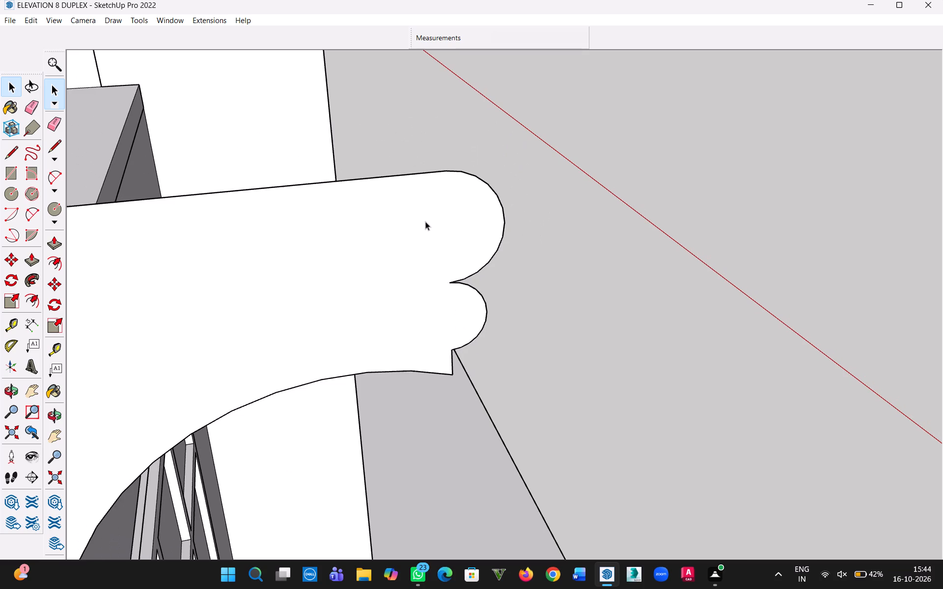
{"action": "scroll", "coordinate": [430, 221], "scroll_direction": "down", "scroll_amount": 14}
{"action": "middle_click_drag", "start_coordinate": [478, 255], "coordinate": [173, 277]}
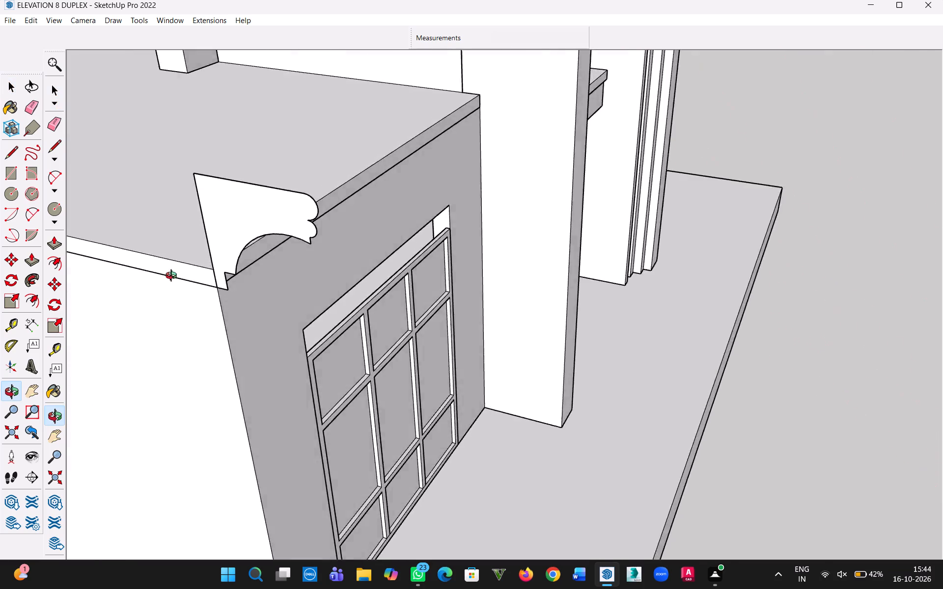
{"action": "middle_click_drag", "start_coordinate": [173, 277], "coordinate": [81, 258]}
{"action": "middle_click_drag", "start_coordinate": [257, 218], "coordinate": [5, 284]}
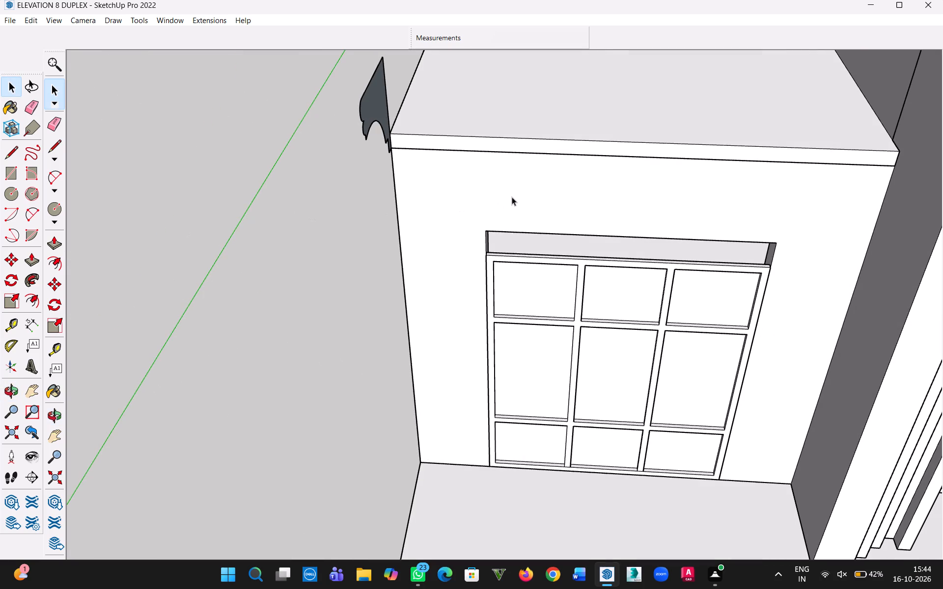
{"action": "key", "text": "h"}
{"action": "left_click_drag", "start_coordinate": [576, 219], "coordinate": [584, 307]}
{"action": "middle_click_drag", "start_coordinate": [338, 239], "coordinate": [460, 268]}
{"action": "middle_click_drag", "start_coordinate": [473, 271], "coordinate": [508, 278]}
{"action": "scroll", "coordinate": [443, 272], "scroll_direction": "down", "scroll_amount": 3}
{"action": "middle_click_drag", "start_coordinate": [451, 278], "coordinate": [145, 267]}
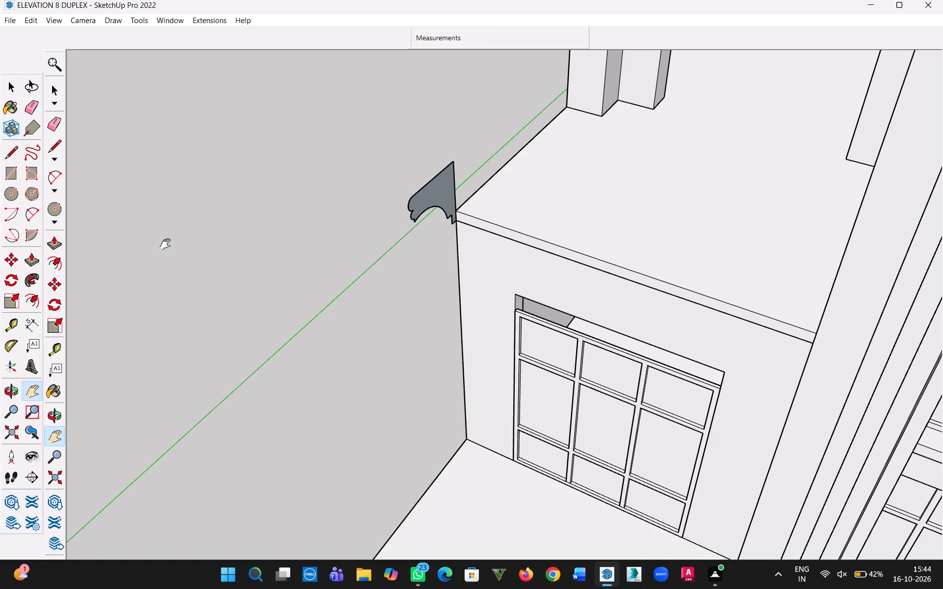
{"action": "scroll", "coordinate": [388, 297], "scroll_direction": "up", "scroll_amount": 4}
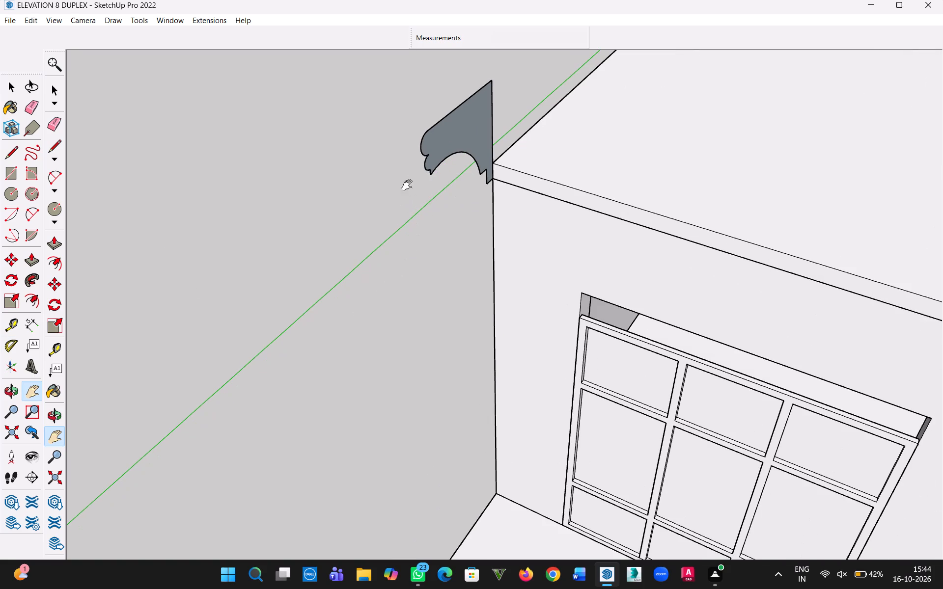
{"action": "scroll", "coordinate": [450, 171], "scroll_direction": "down", "scroll_amount": 4}
{"action": "key", "text": "h"}
{"action": "left_click_drag", "start_coordinate": [450, 176], "coordinate": [327, 354]}
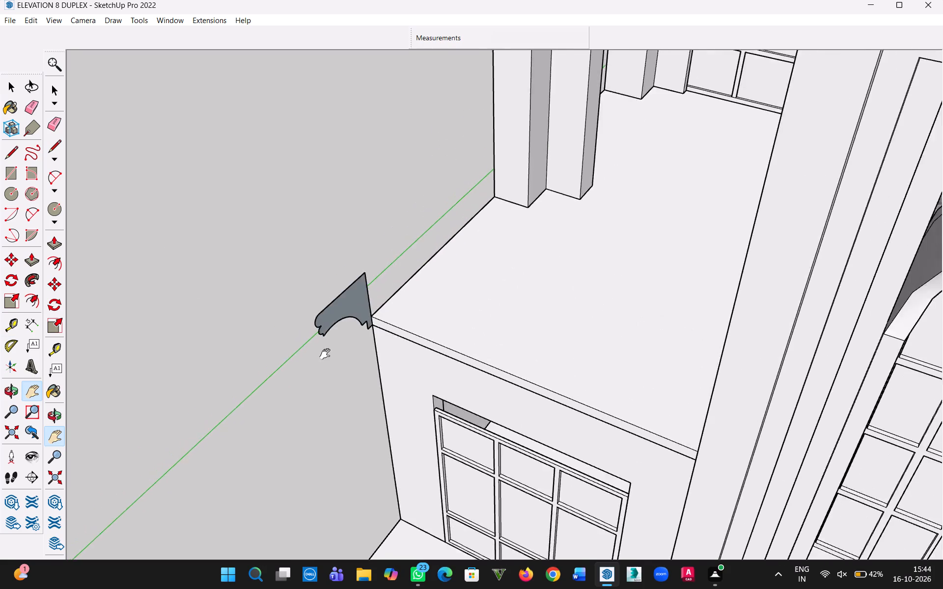
{"action": "left_click_drag", "start_coordinate": [327, 354], "coordinate": [215, 371]}
{"action": "middle_click_drag", "start_coordinate": [214, 371], "coordinate": [349, 313]}
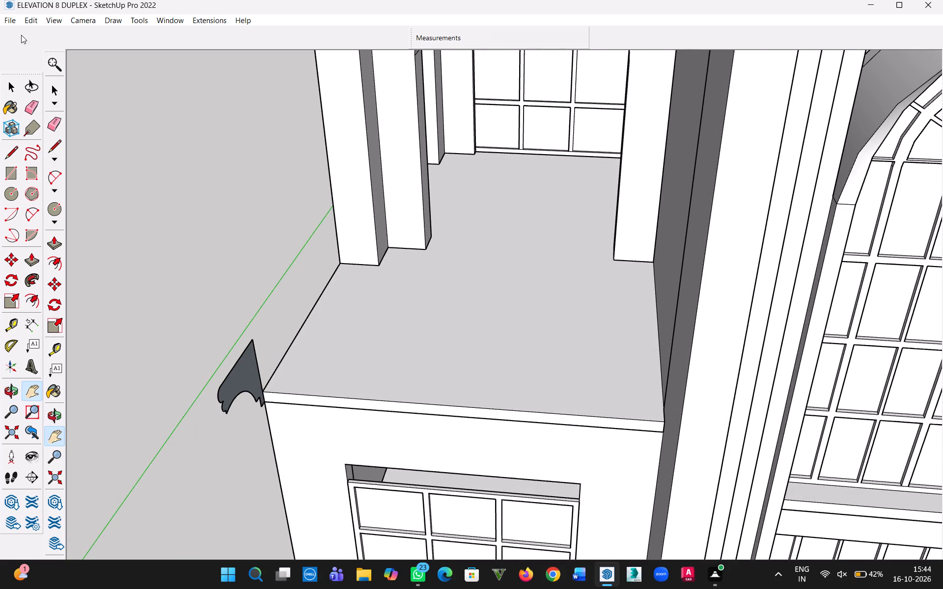
{"action": "left_click", "coordinate": [6, 93]}
{"action": "scroll", "coordinate": [297, 383], "scroll_direction": "up", "scroll_amount": 2}
{"action": "left_click", "coordinate": [235, 381]}
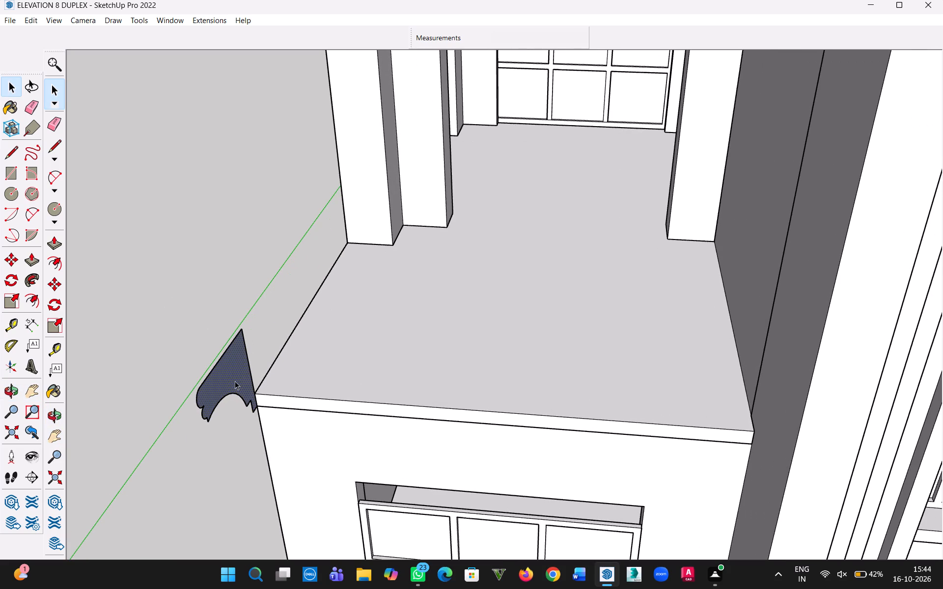
{"action": "left_click", "coordinate": [197, 318]}
{"action": "left_click", "coordinate": [339, 401]}
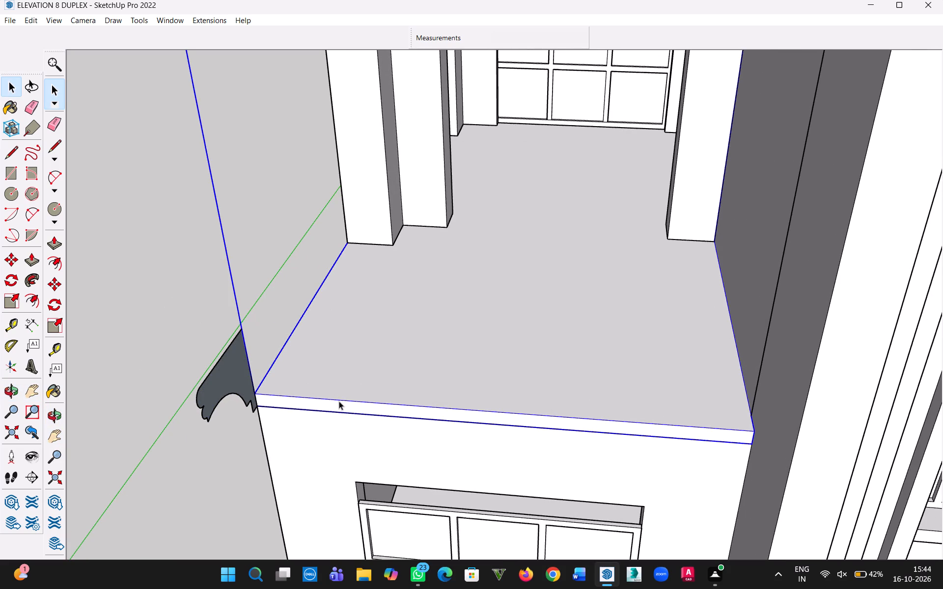
{"action": "left_click", "coordinate": [314, 369]}
{"action": "left_click", "coordinate": [104, 308]}
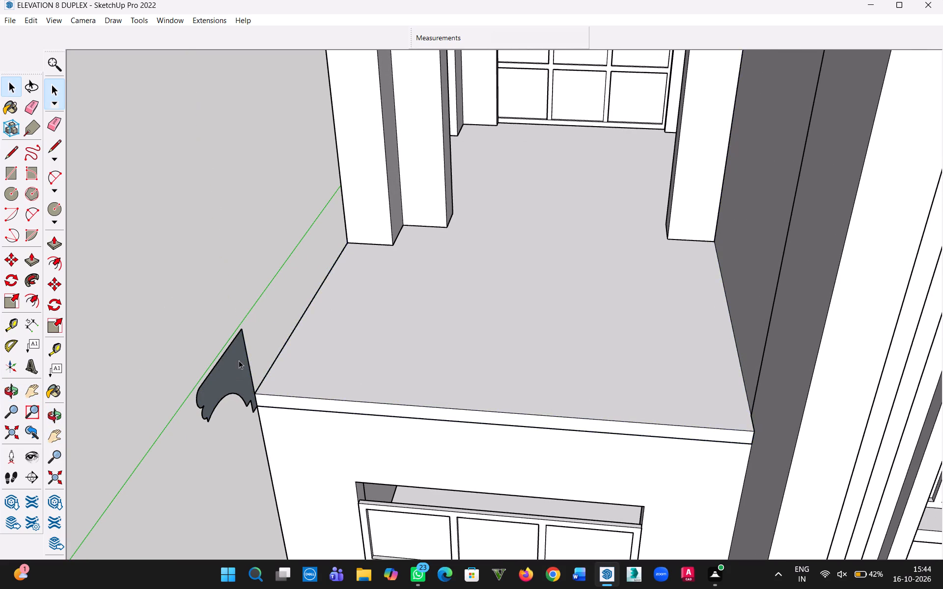
Draw a path line along the terrace slab's edge above the window, from its inner corner to the profile's corner.
{"action": "middle_click_drag", "start_coordinate": [239, 360], "coordinate": [708, 342]}
{"action": "middle_click_drag", "start_coordinate": [729, 340], "coordinate": [740, 339]}
{"action": "scroll", "coordinate": [528, 430], "scroll_direction": "down", "scroll_amount": 3}
{"action": "middle_click_drag", "start_coordinate": [508, 440], "coordinate": [610, 377]}
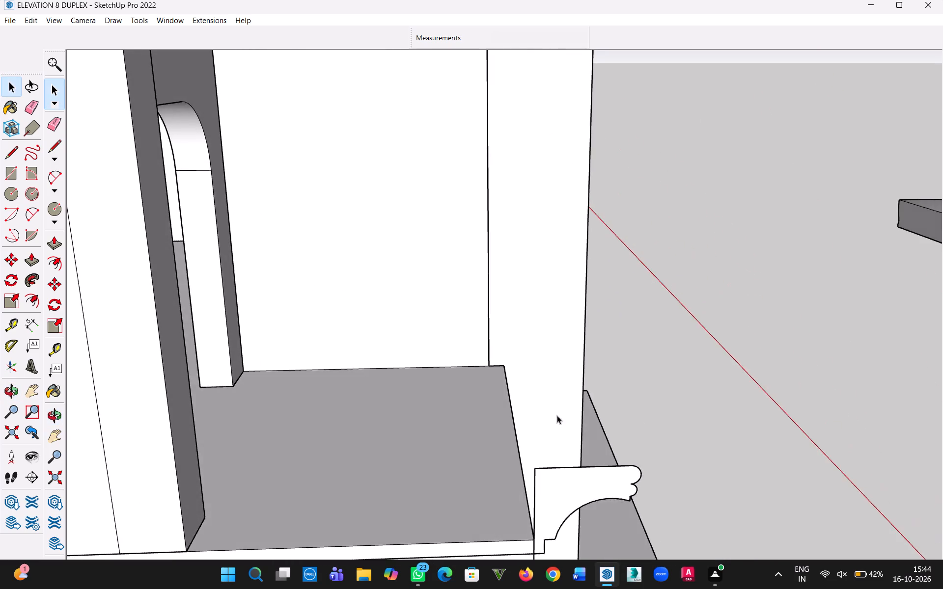
{"action": "scroll", "coordinate": [536, 424], "scroll_direction": "down", "scroll_amount": 4}
{"action": "key", "text": "l"}
{"action": "scroll", "coordinate": [523, 410], "scroll_direction": "up", "scroll_amount": 3}
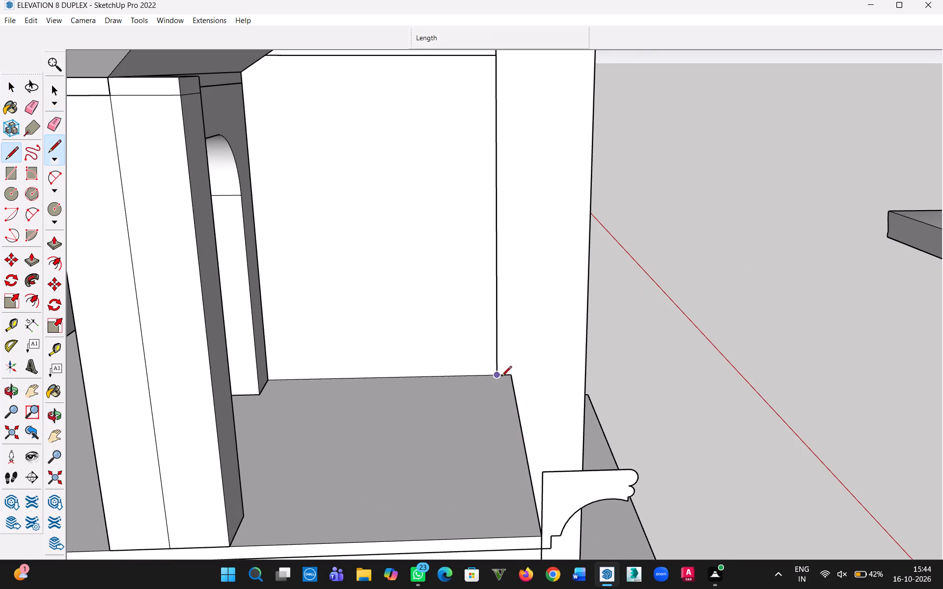
{"action": "left_click", "coordinate": [511, 375]}
{"action": "left_click", "coordinate": [542, 537]}
Continue the path line from the profile's corner along the side wall's slab edge to the building's rear corner.
{"action": "scroll", "coordinate": [439, 531], "scroll_direction": "down", "scroll_amount": 2}
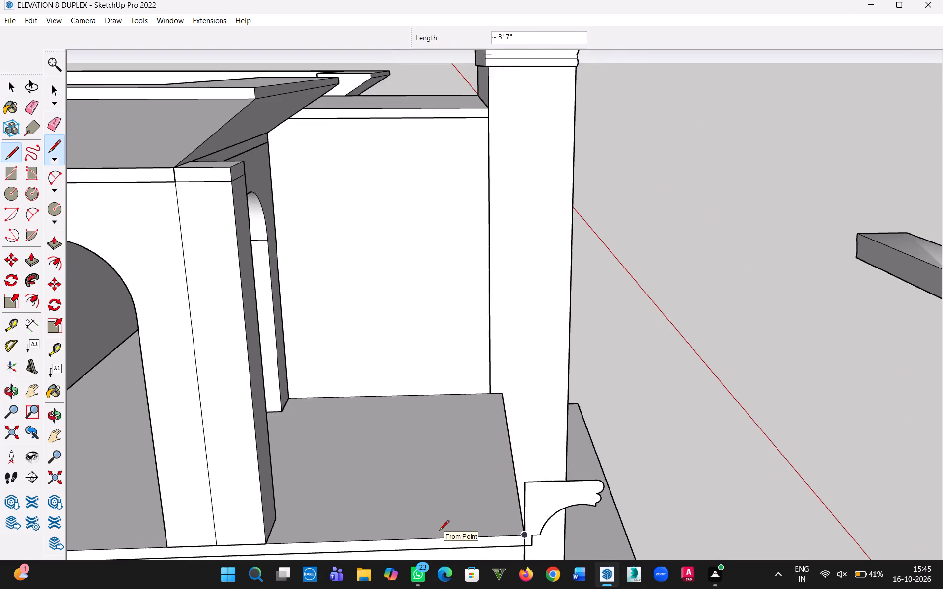
{"action": "scroll", "coordinate": [439, 531], "scroll_direction": "down", "scroll_amount": 3}
{"action": "key", "text": "h"}
{"action": "left_click_drag", "start_coordinate": [433, 528], "coordinate": [723, 443]}
{"action": "left_click_drag", "start_coordinate": [513, 461], "coordinate": [818, 448]}
{"action": "key", "text": "Escape"}
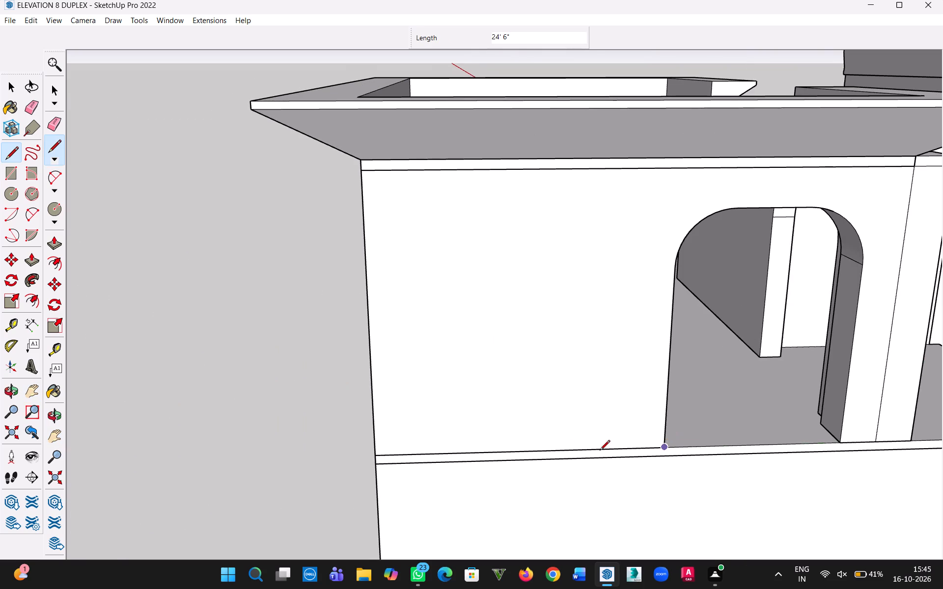
{"action": "left_click", "coordinate": [378, 452]}
Continue the path along the rear slab edge and the opposite side wall to the other terrace's outer corner.
{"action": "scroll", "coordinate": [584, 457], "scroll_direction": "down", "scroll_amount": 8}
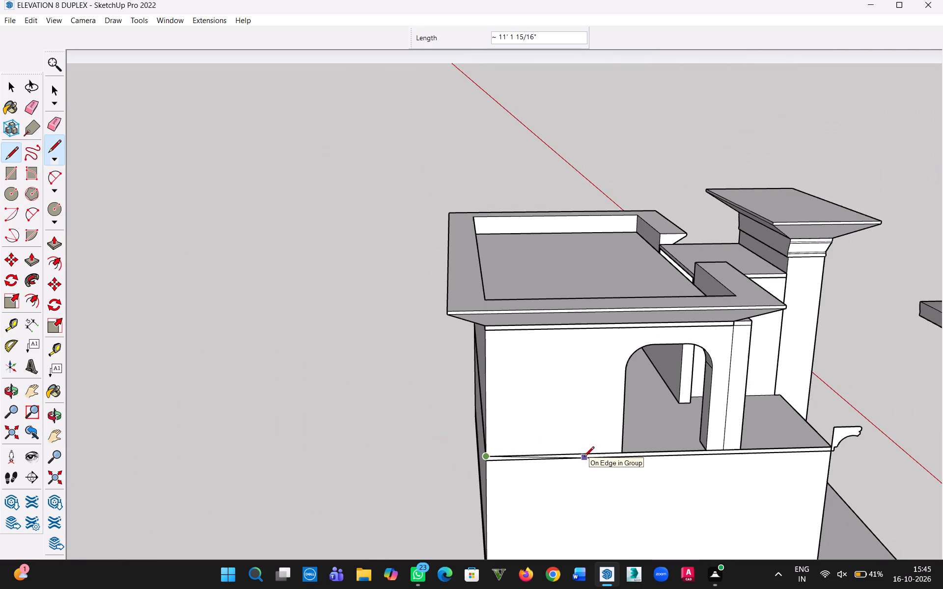
{"action": "middle_click_drag", "start_coordinate": [483, 458], "coordinate": [942, 458]}
{"action": "middle_click_drag", "start_coordinate": [392, 458], "coordinate": [738, 442]}
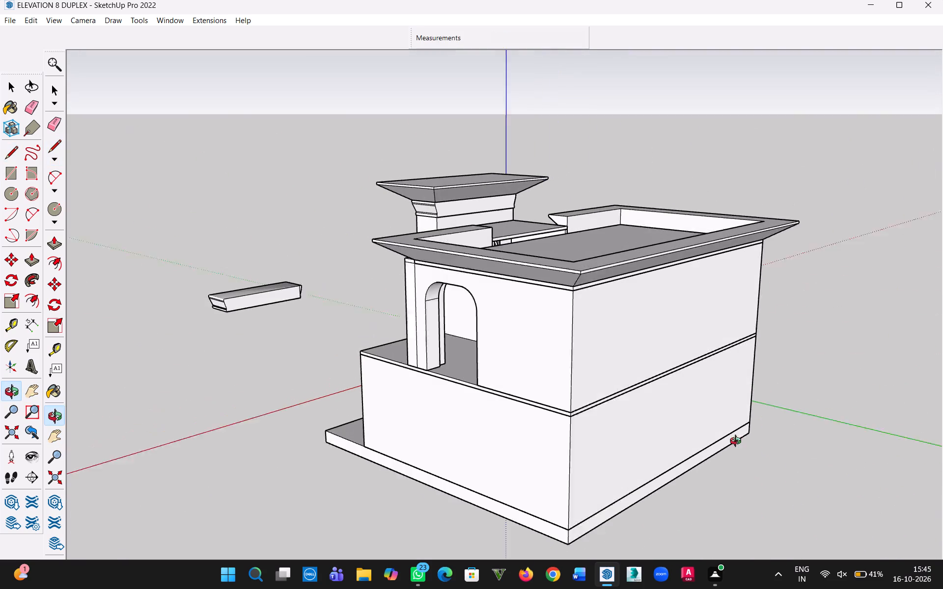
{"action": "middle_click_drag", "start_coordinate": [738, 442], "coordinate": [740, 442]}
{"action": "left_click", "coordinate": [596, 410]}
{"action": "middle_click_drag", "start_coordinate": [473, 409], "coordinate": [763, 444]}
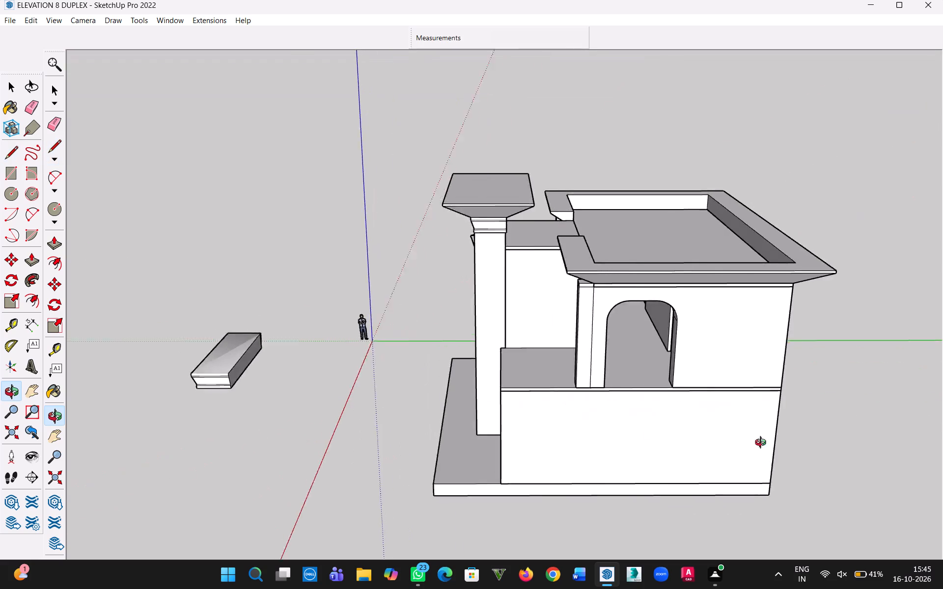
{"action": "middle_click_drag", "start_coordinate": [763, 444], "coordinate": [777, 446]}
{"action": "left_click", "coordinate": [560, 385]}
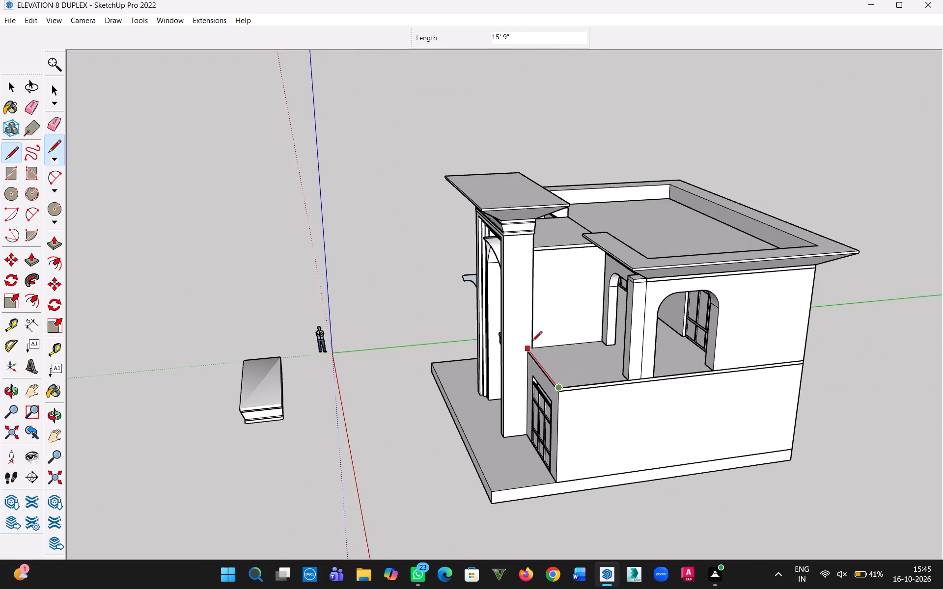
Extend the path along the second terrace's edge above the window to the slab corner at the column, about 15' 9" long.
{"action": "middle_click_drag", "start_coordinate": [511, 377], "coordinate": [555, 402]}
{"action": "scroll", "coordinate": [551, 341], "scroll_direction": "up", "scroll_amount": 13}
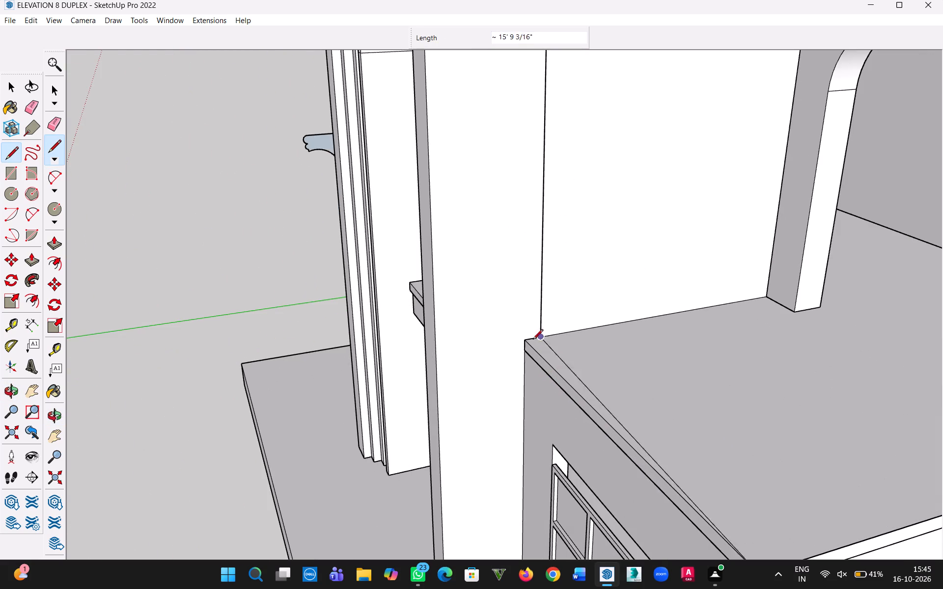
{"action": "left_click", "coordinate": [526, 343]}
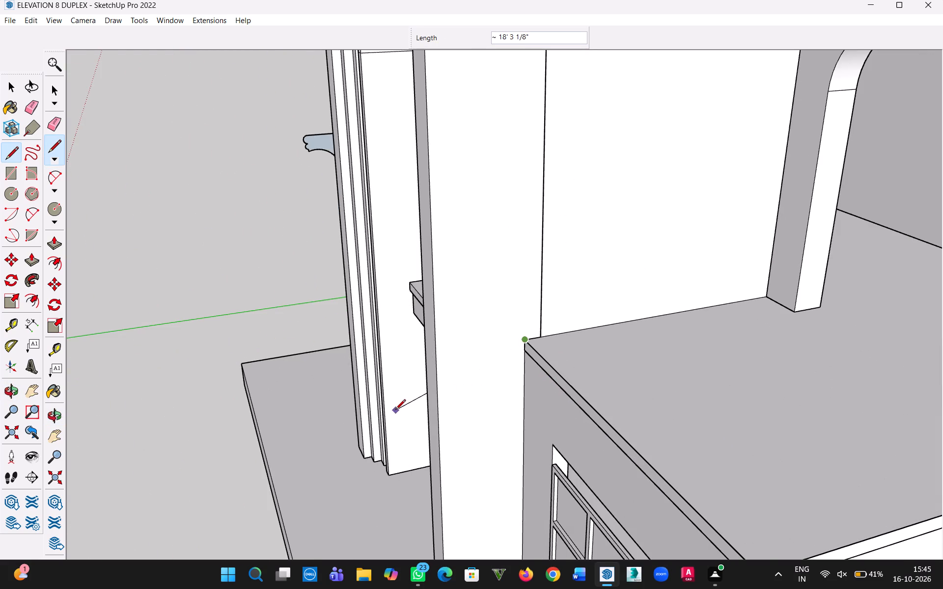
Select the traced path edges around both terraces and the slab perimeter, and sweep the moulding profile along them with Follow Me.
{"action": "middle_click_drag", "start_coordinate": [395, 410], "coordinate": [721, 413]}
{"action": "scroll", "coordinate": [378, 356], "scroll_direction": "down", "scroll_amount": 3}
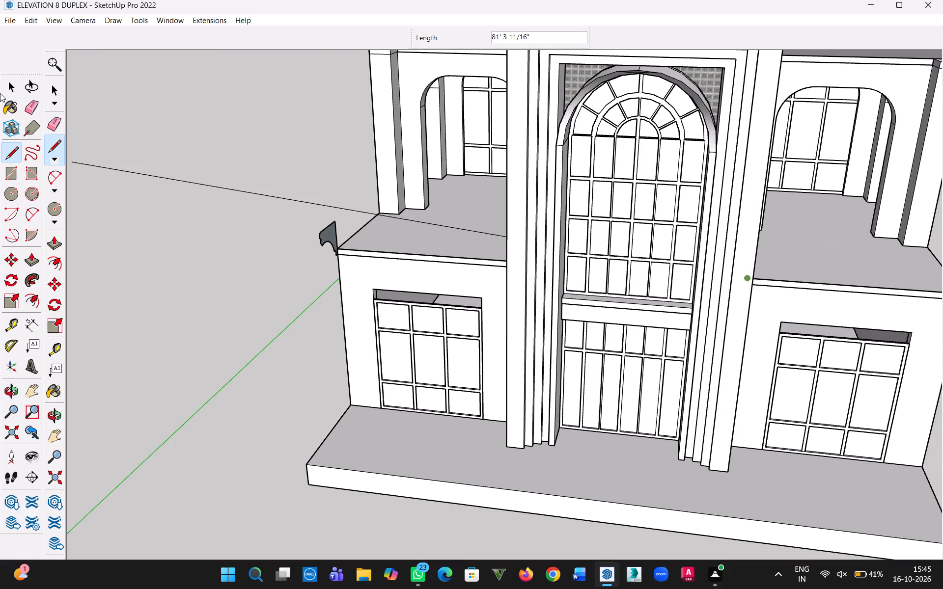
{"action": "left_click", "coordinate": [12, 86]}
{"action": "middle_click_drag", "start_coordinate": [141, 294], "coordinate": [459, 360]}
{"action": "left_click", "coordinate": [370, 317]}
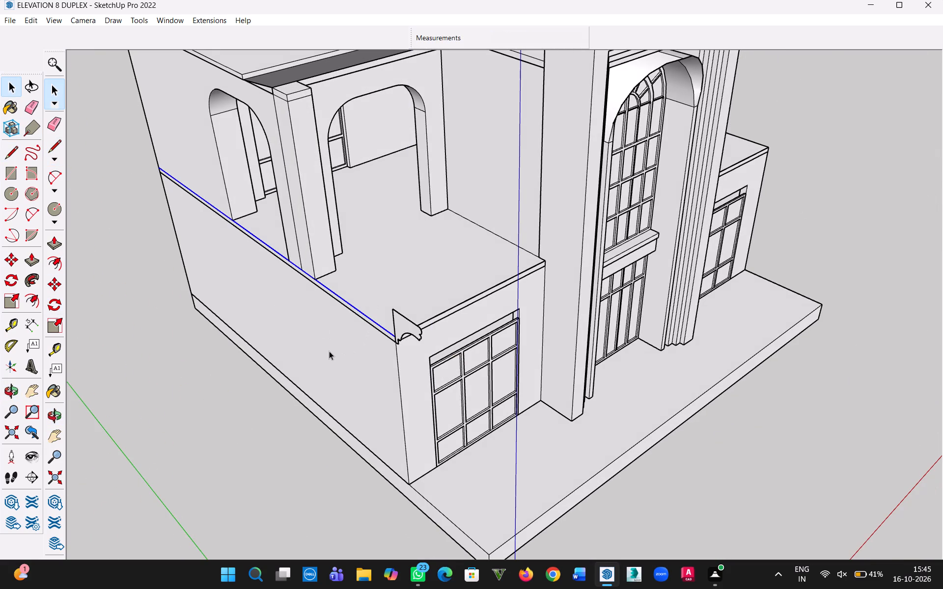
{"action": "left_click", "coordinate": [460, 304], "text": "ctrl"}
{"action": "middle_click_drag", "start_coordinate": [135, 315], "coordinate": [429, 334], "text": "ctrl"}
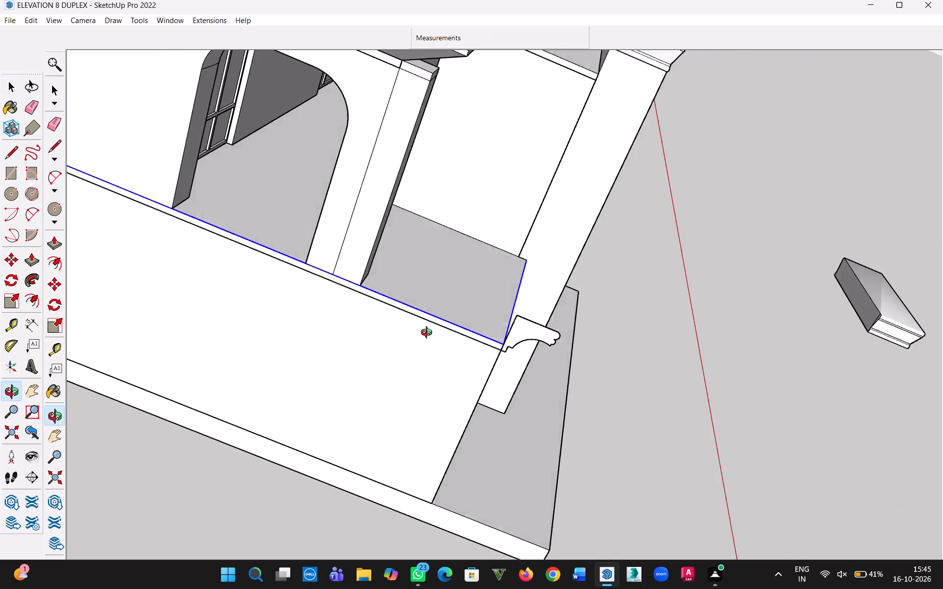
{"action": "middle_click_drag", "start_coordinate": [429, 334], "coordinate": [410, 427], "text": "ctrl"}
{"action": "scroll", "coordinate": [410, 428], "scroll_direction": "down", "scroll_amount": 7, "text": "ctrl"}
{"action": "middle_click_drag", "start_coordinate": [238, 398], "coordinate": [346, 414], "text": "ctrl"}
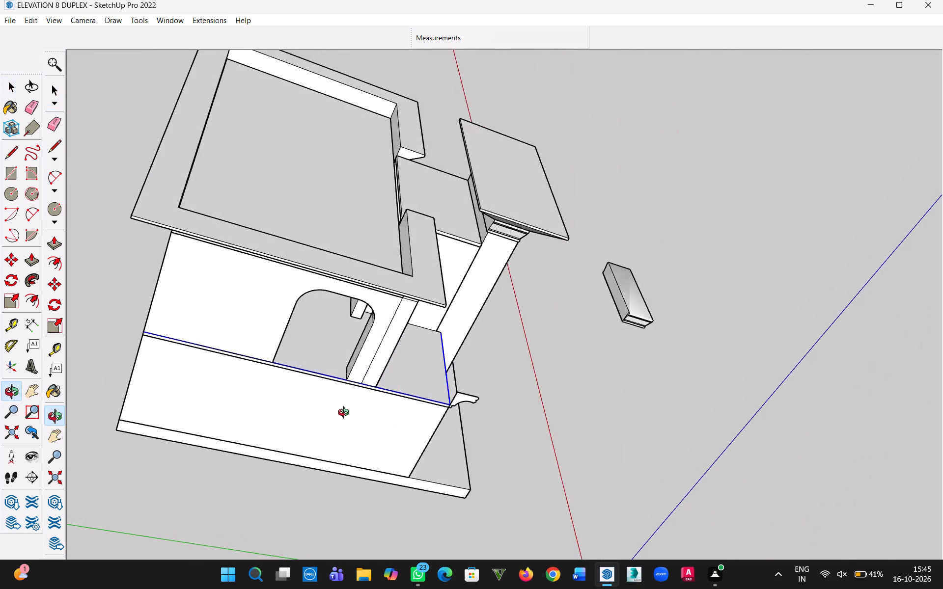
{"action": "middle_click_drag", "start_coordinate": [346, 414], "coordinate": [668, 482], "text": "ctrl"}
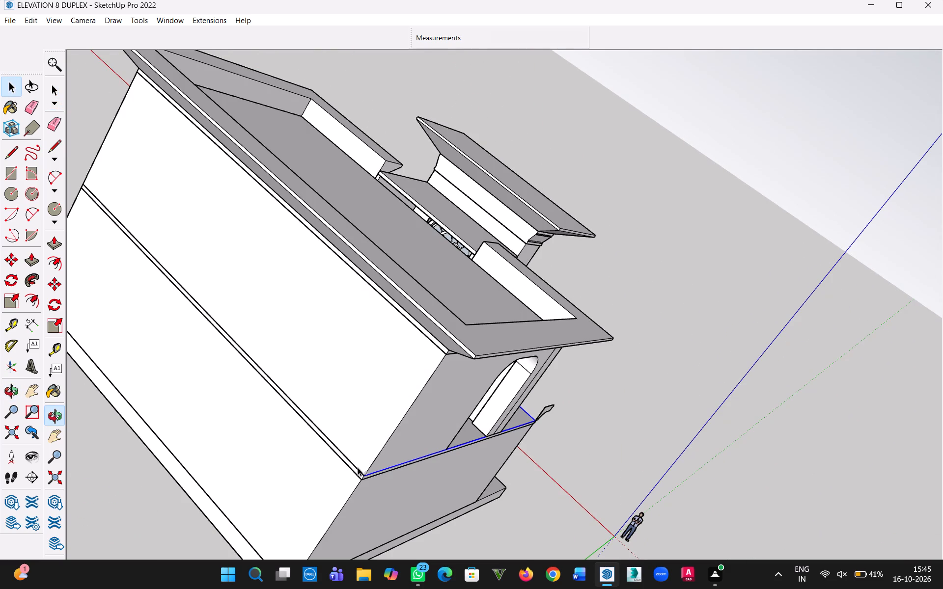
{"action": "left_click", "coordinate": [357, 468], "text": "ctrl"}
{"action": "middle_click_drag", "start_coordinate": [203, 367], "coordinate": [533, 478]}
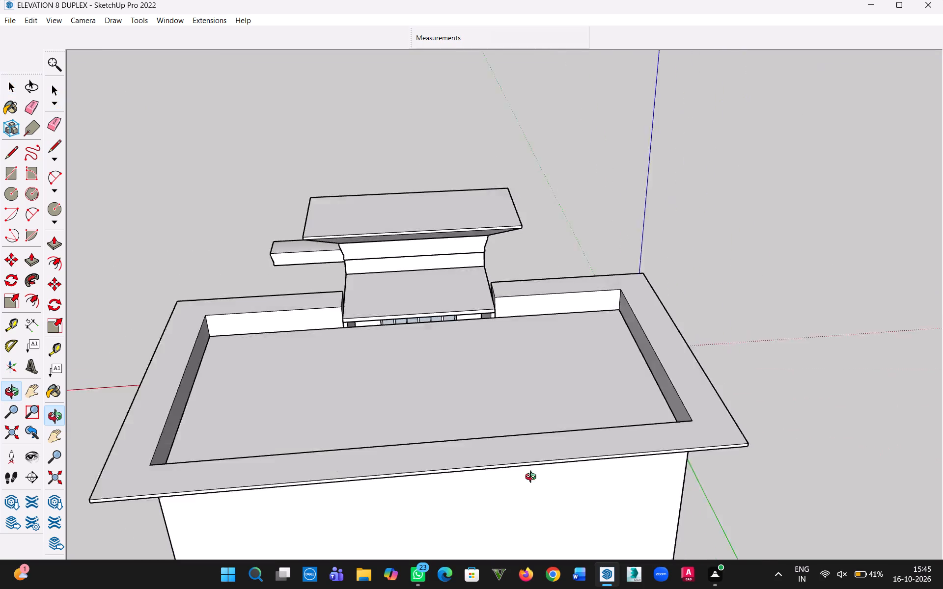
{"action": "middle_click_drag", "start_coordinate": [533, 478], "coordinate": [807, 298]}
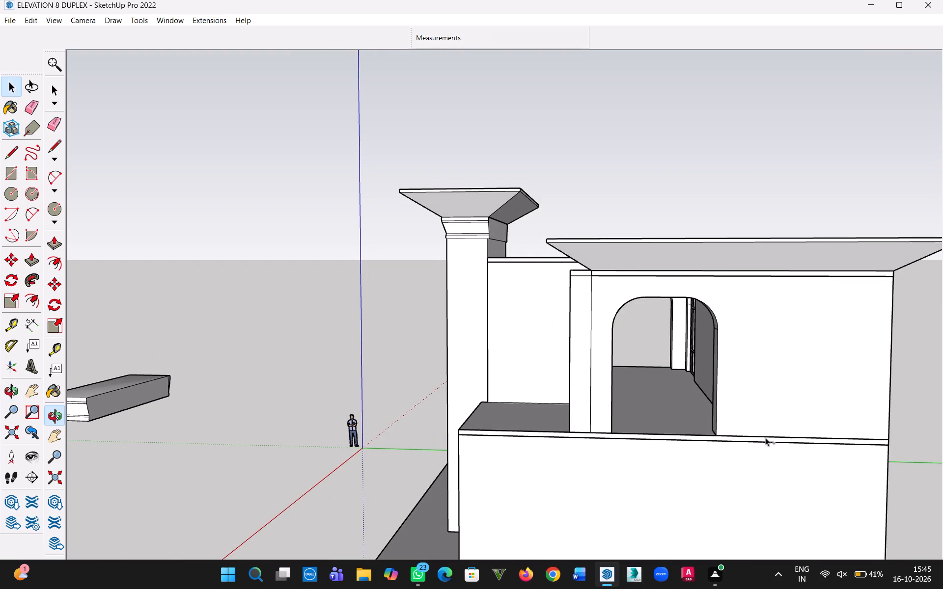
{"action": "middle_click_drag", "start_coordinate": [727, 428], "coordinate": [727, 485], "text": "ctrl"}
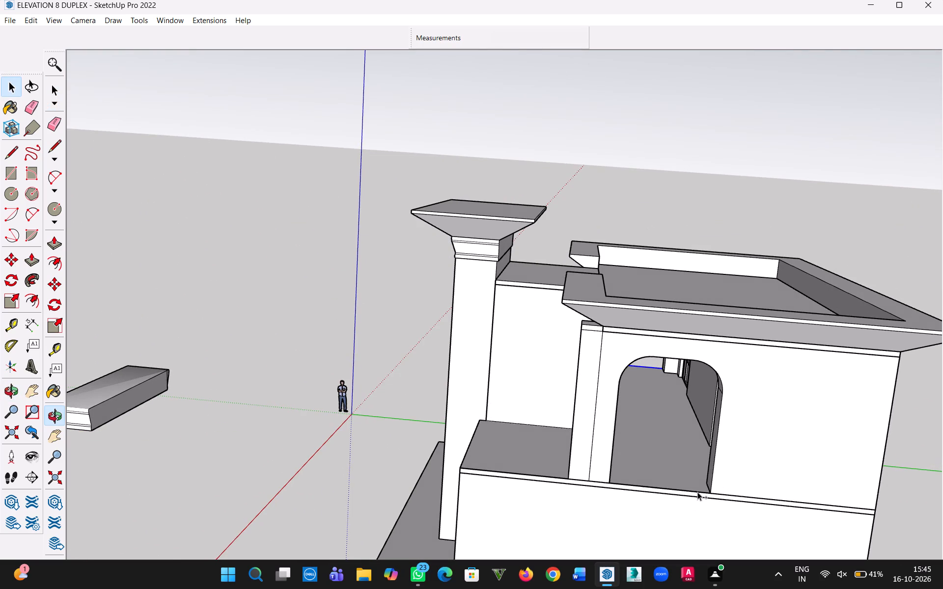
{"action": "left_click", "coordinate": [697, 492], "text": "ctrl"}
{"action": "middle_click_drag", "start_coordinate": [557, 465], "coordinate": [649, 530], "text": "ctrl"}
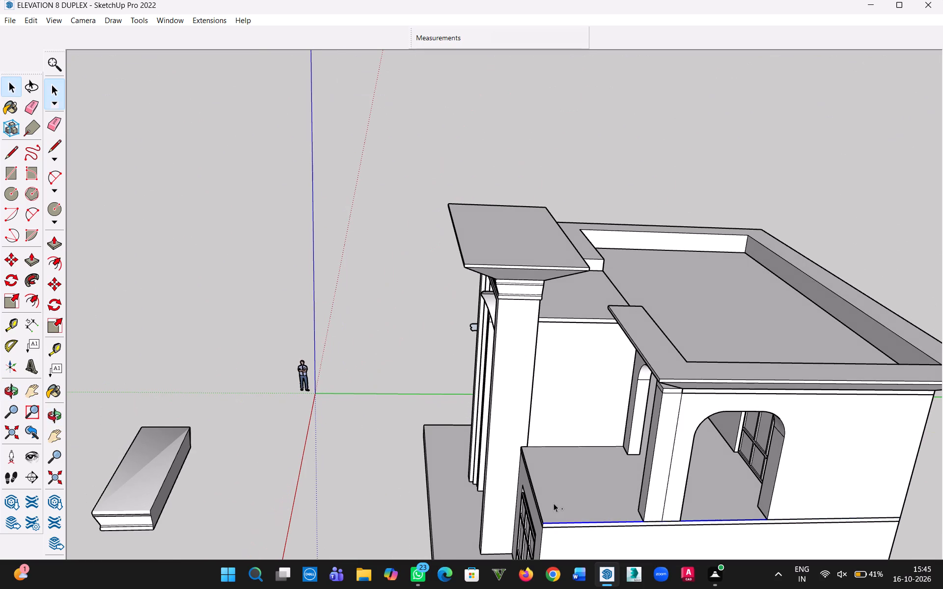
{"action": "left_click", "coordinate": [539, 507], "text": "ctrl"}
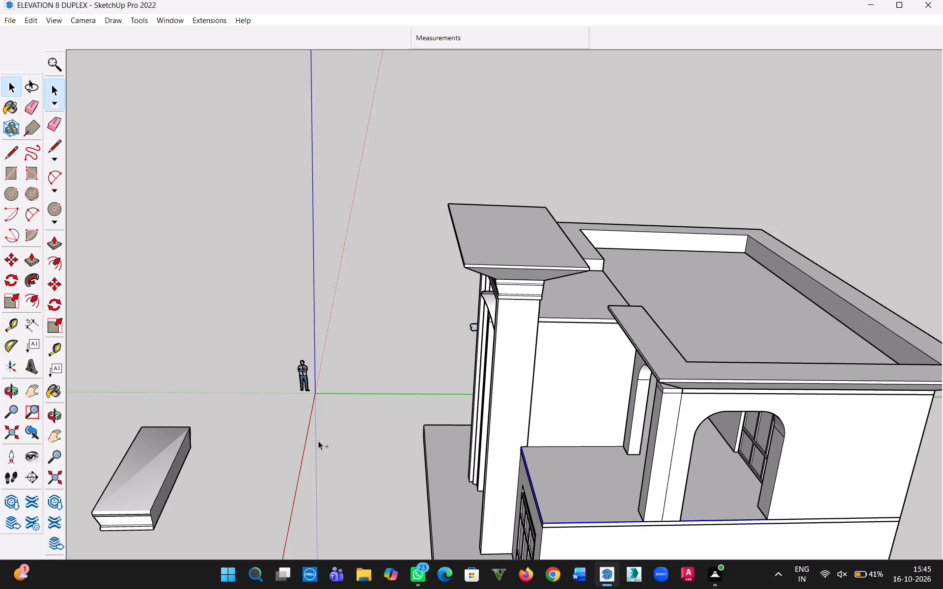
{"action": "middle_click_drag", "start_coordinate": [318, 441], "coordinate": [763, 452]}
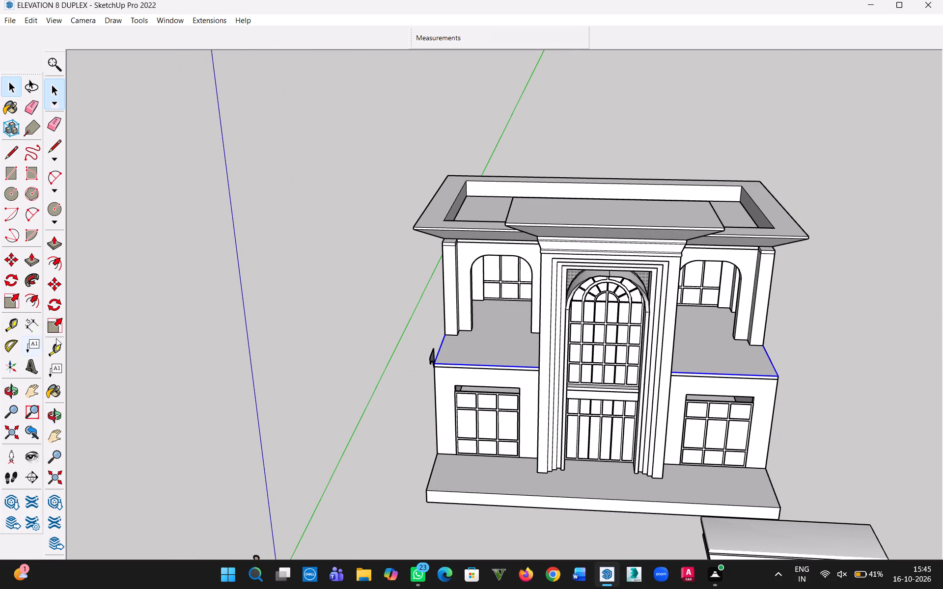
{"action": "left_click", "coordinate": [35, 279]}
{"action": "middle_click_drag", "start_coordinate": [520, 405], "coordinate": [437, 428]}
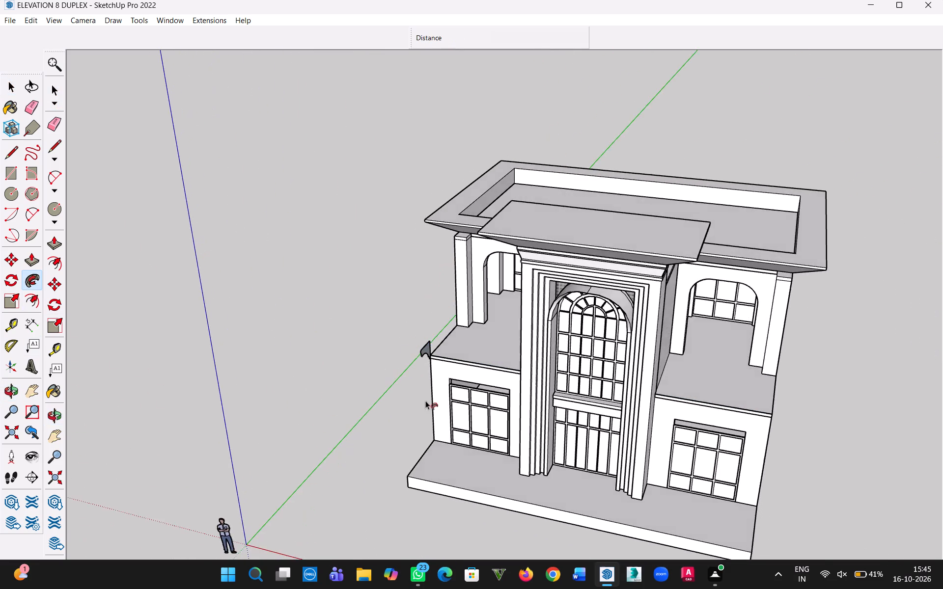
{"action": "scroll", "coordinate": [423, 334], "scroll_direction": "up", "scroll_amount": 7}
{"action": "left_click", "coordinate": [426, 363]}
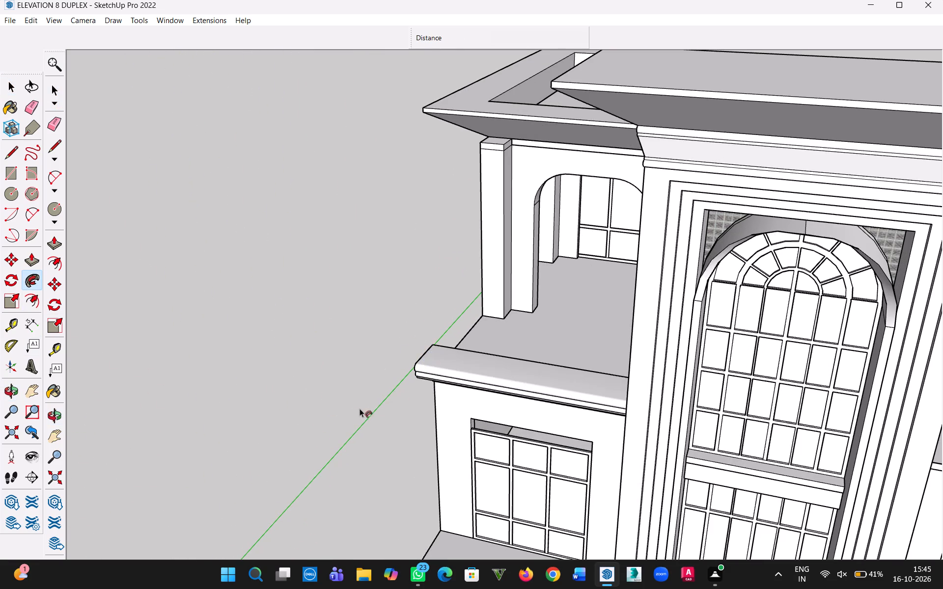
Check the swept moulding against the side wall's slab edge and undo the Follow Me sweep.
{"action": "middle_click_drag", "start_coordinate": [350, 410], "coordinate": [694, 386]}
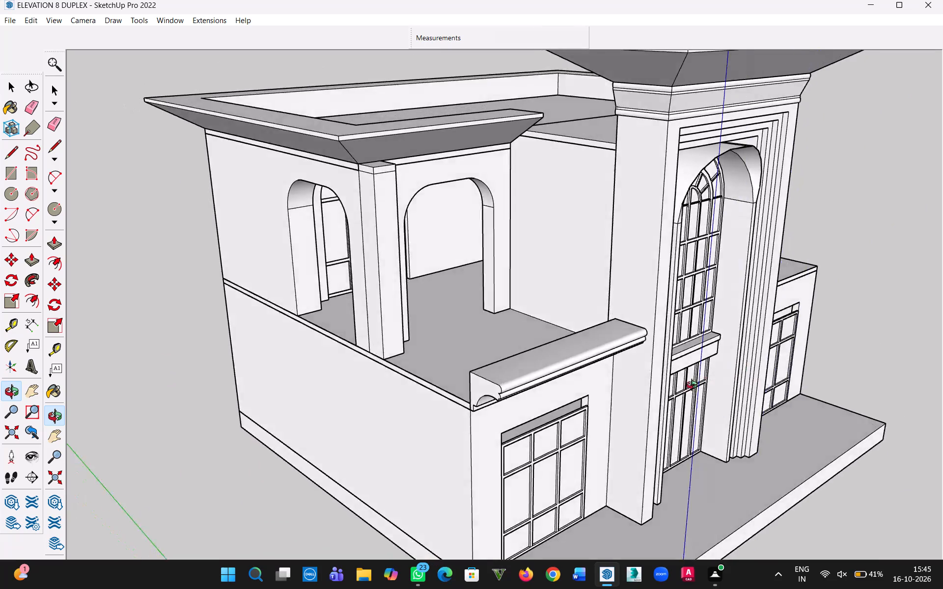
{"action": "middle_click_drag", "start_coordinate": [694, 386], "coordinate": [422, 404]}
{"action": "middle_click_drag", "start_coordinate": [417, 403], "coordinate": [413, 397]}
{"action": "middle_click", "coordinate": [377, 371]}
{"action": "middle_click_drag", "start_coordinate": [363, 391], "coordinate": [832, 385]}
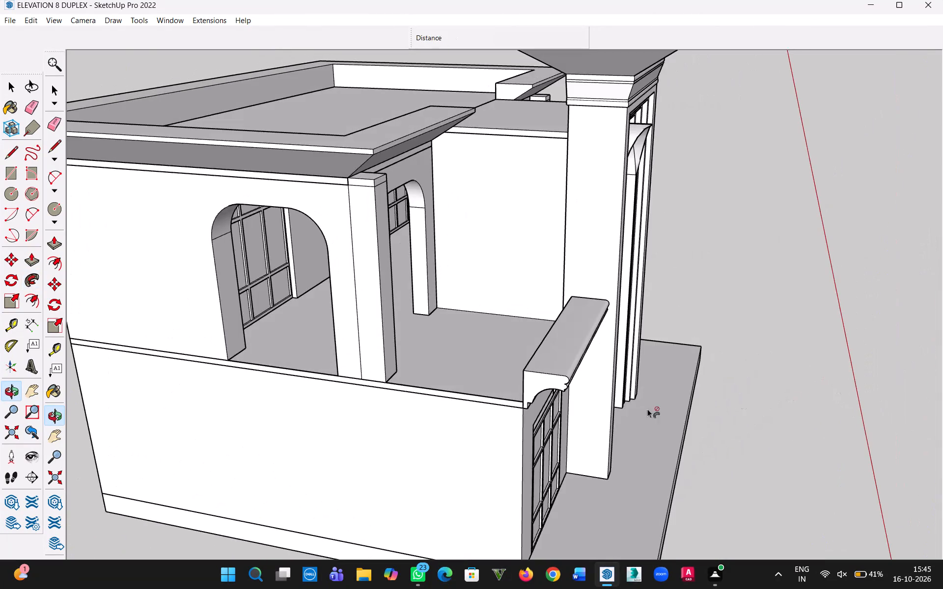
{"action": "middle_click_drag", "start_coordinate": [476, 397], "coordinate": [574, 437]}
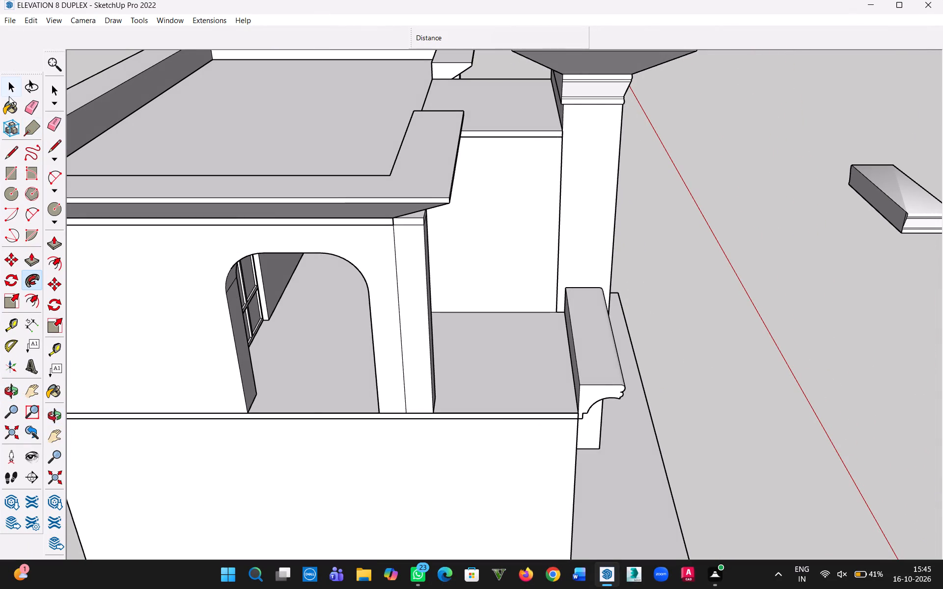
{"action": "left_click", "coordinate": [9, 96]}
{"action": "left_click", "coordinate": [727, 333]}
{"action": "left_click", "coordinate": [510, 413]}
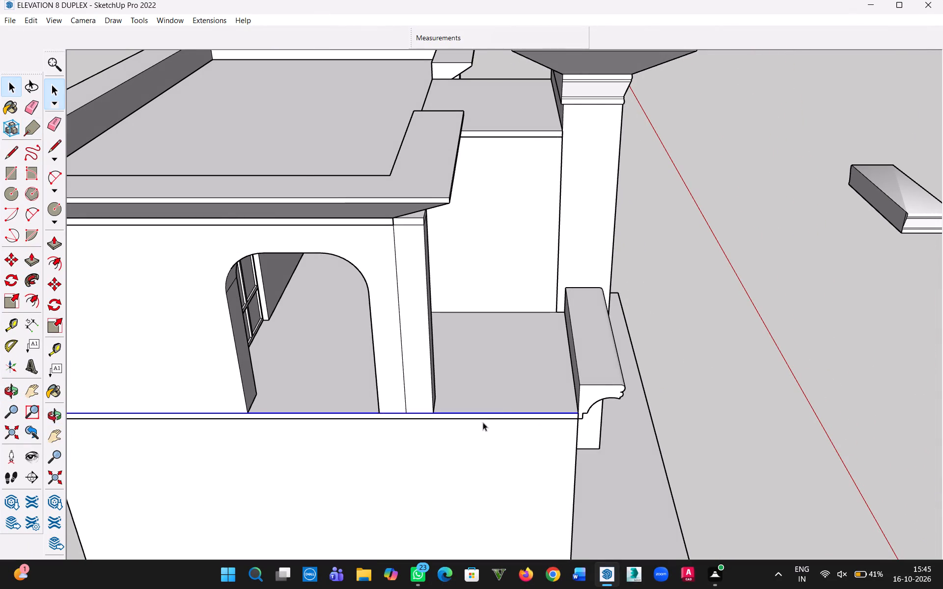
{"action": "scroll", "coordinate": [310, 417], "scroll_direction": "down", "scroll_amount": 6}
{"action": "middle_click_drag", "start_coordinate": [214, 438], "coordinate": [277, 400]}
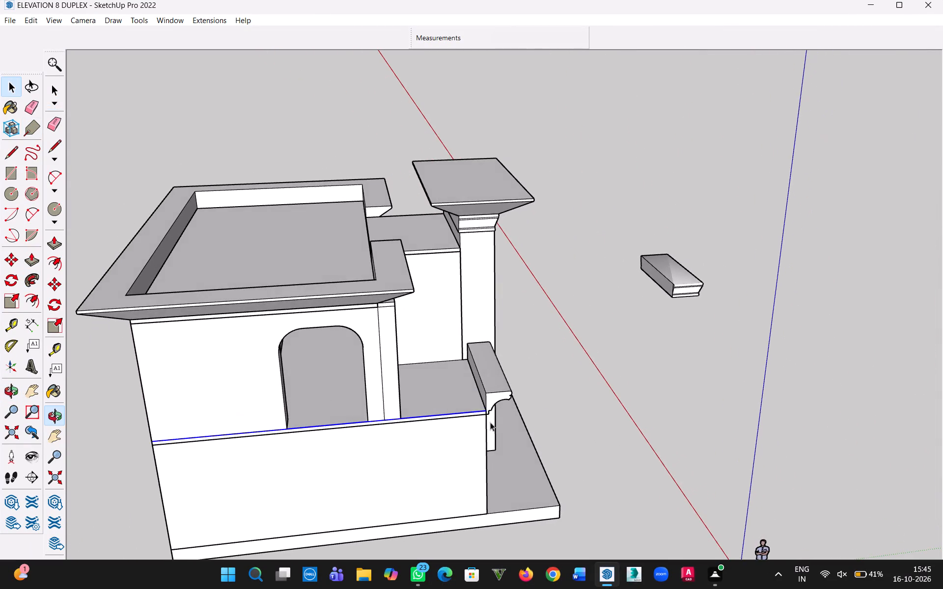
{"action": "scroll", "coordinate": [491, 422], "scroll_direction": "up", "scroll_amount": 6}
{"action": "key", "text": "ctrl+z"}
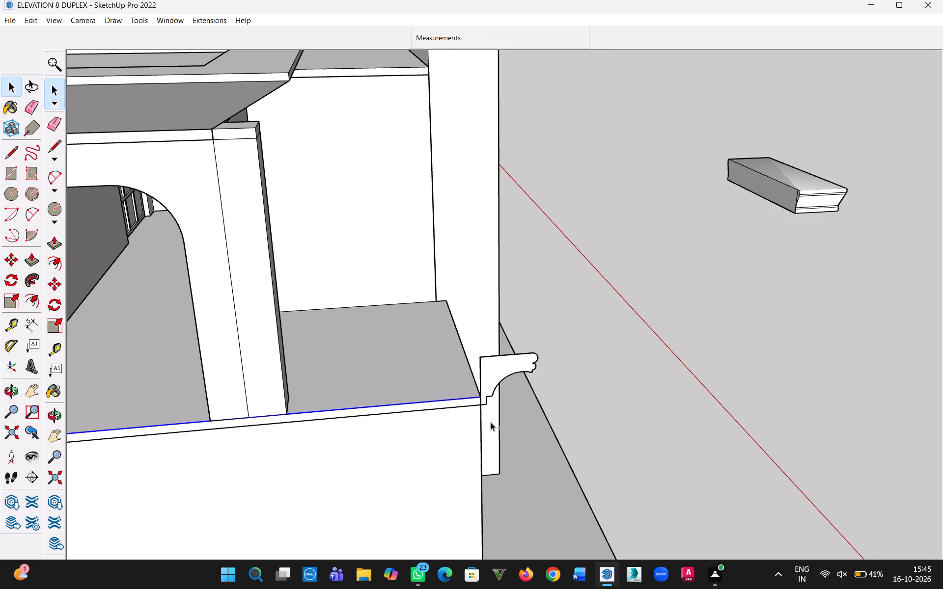
Copy the moulding profile with its outline from the slab corner to free space in front of the building, about 10' 6" away.
{"action": "left_click", "coordinate": [494, 375]}
{"action": "left_click", "coordinate": [494, 375]}
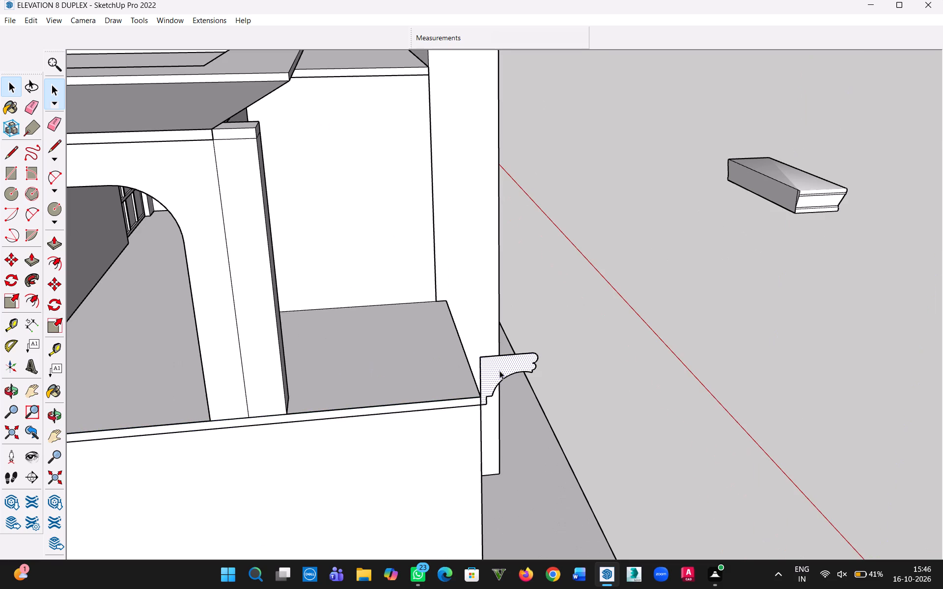
{"action": "scroll", "coordinate": [514, 369], "scroll_direction": "up", "scroll_amount": 5}
{"action": "double_click", "coordinate": [446, 359]}
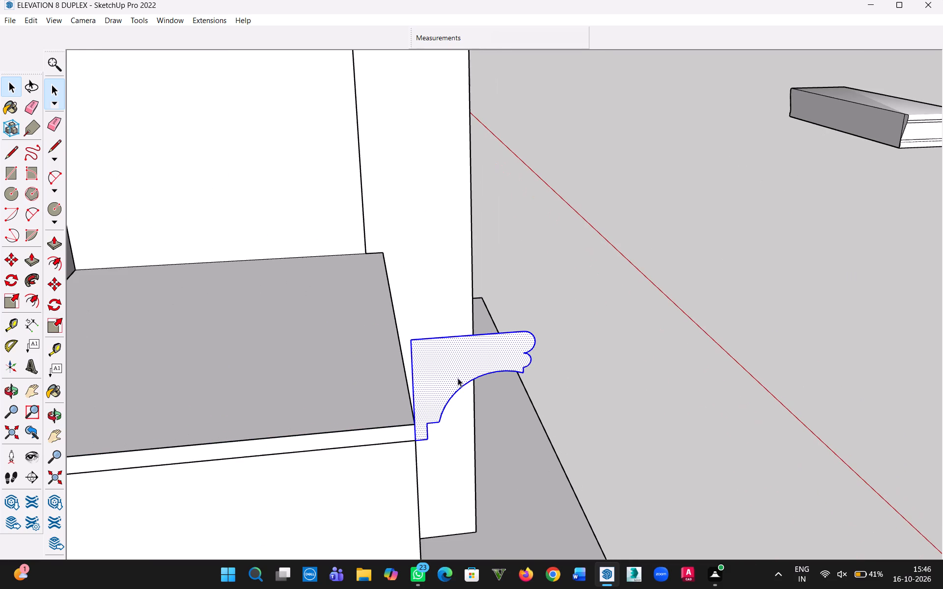
{"action": "key", "text": "m"}
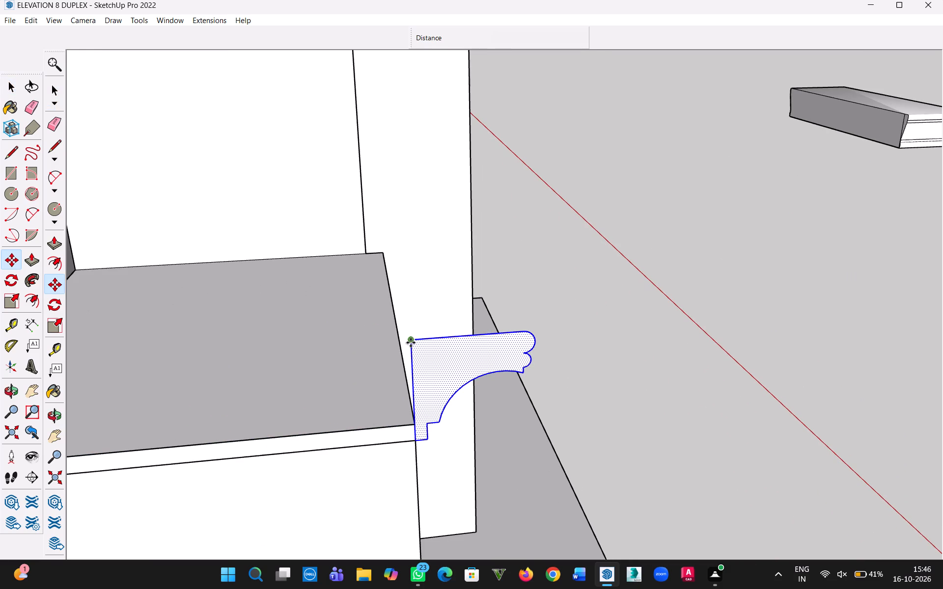
{"action": "left_click", "coordinate": [412, 340]}
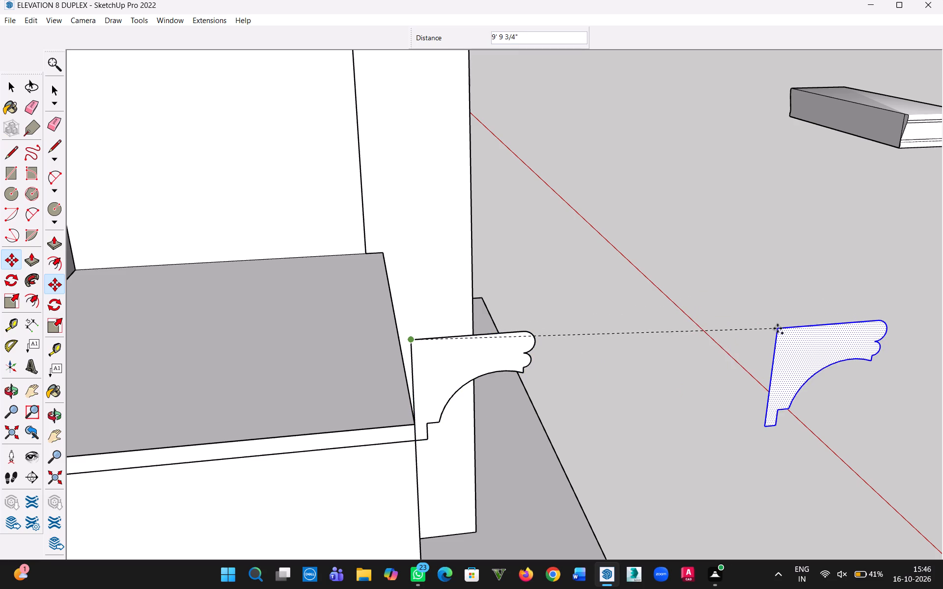
{"action": "left_click", "coordinate": [784, 314]}
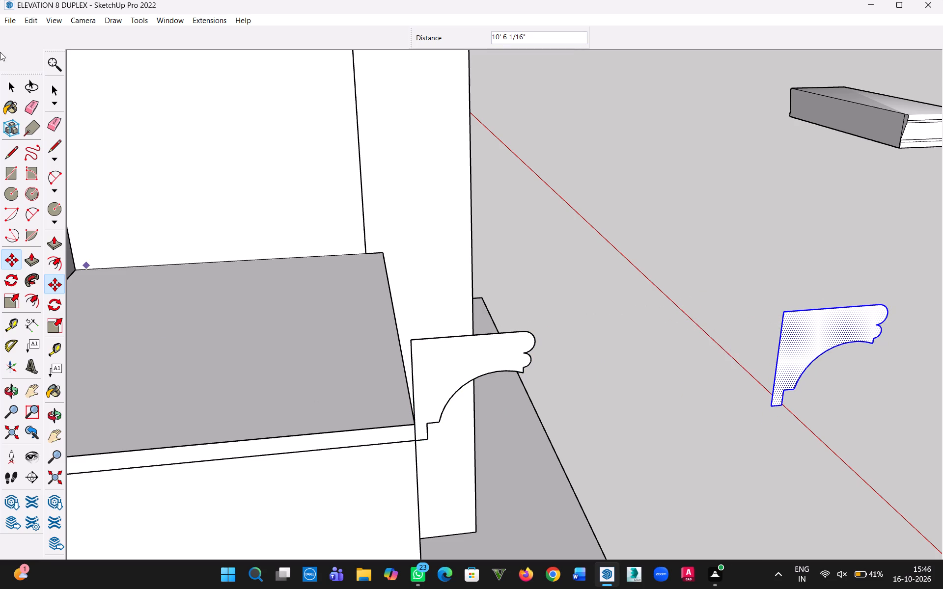
Sweep the original profile with Follow Me along the terrace's front slab edge above the window.
{"action": "left_click", "coordinate": [6, 84]}
{"action": "scroll", "coordinate": [476, 347], "scroll_direction": "down", "scroll_amount": 6}
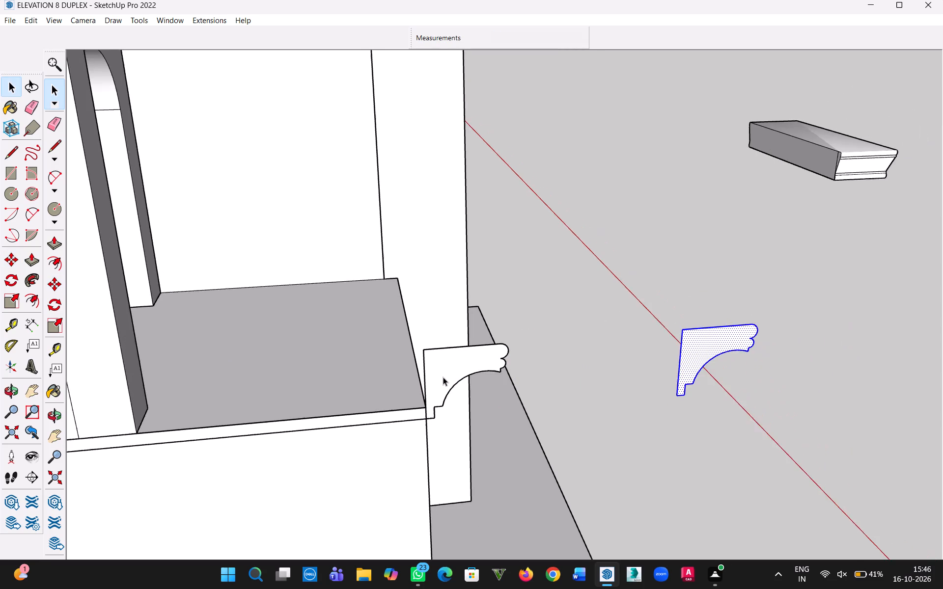
{"action": "left_click", "coordinate": [443, 377]}
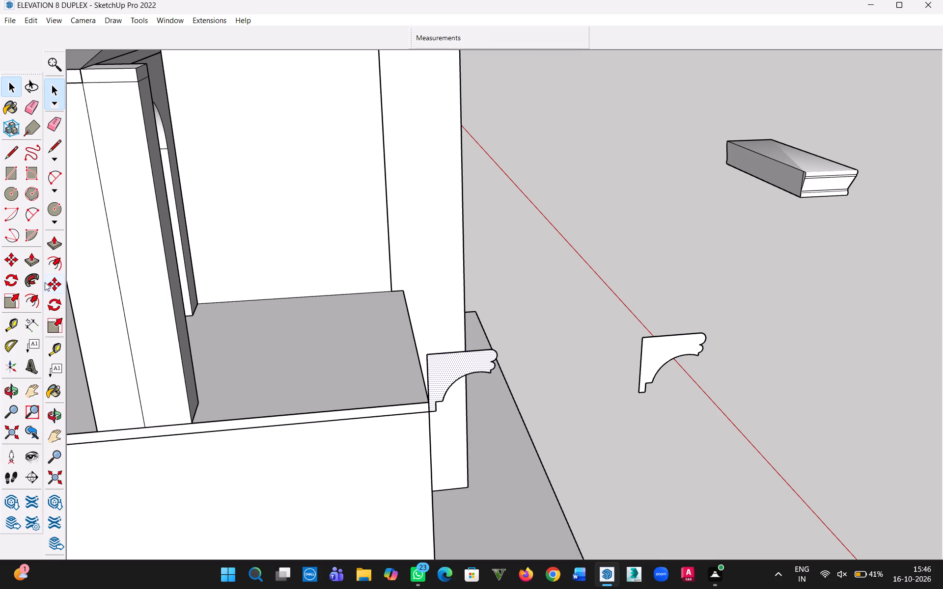
{"action": "left_click", "coordinate": [33, 275]}
{"action": "left_click", "coordinate": [443, 369]}
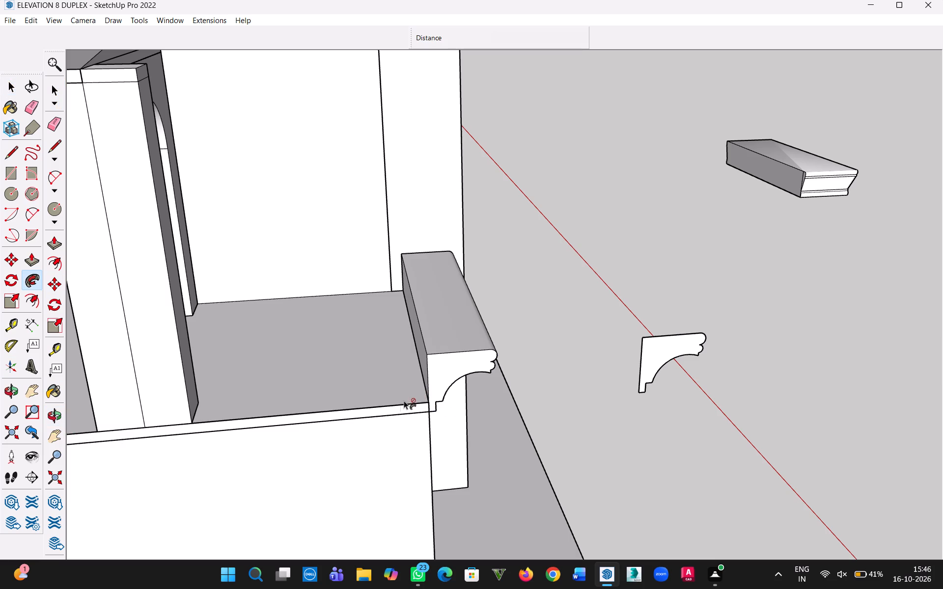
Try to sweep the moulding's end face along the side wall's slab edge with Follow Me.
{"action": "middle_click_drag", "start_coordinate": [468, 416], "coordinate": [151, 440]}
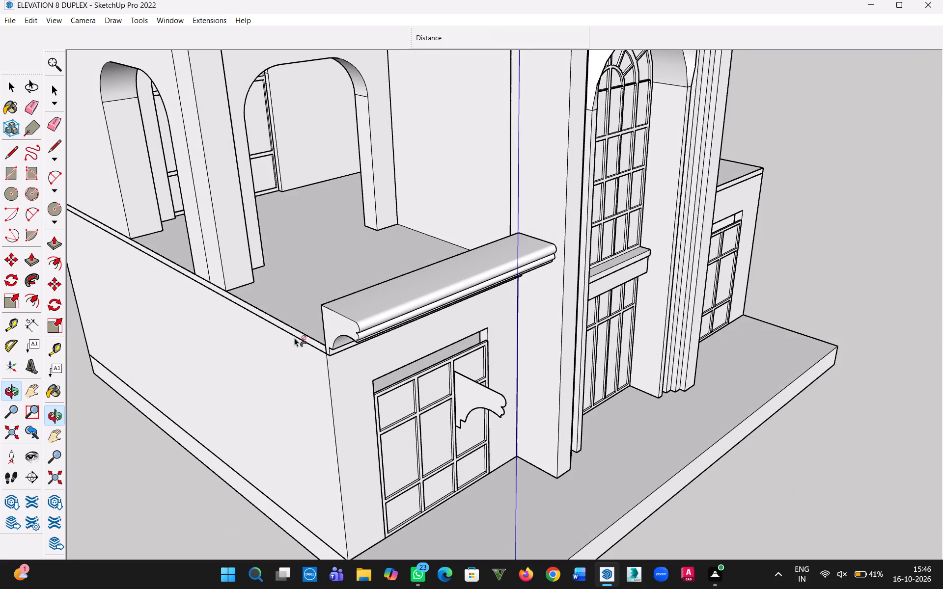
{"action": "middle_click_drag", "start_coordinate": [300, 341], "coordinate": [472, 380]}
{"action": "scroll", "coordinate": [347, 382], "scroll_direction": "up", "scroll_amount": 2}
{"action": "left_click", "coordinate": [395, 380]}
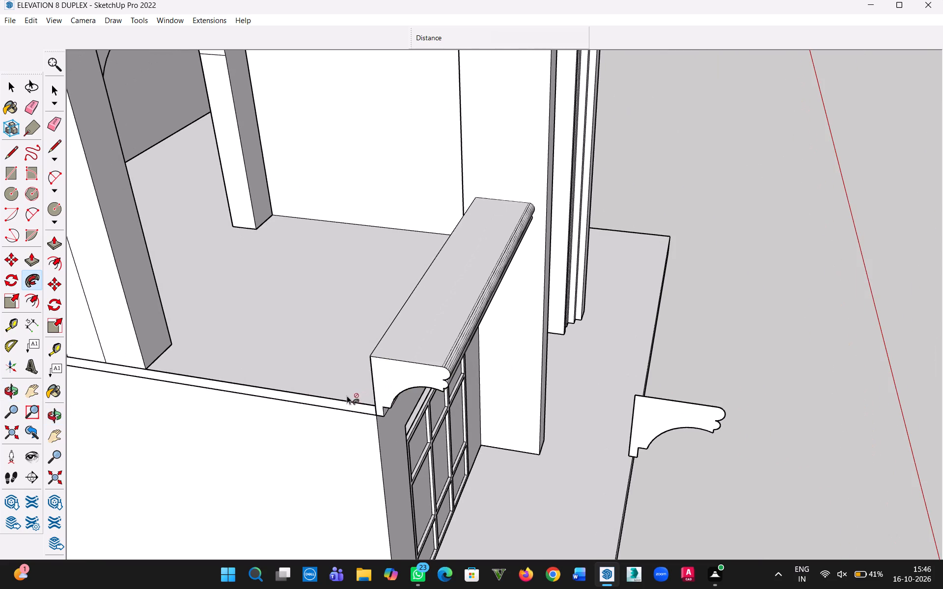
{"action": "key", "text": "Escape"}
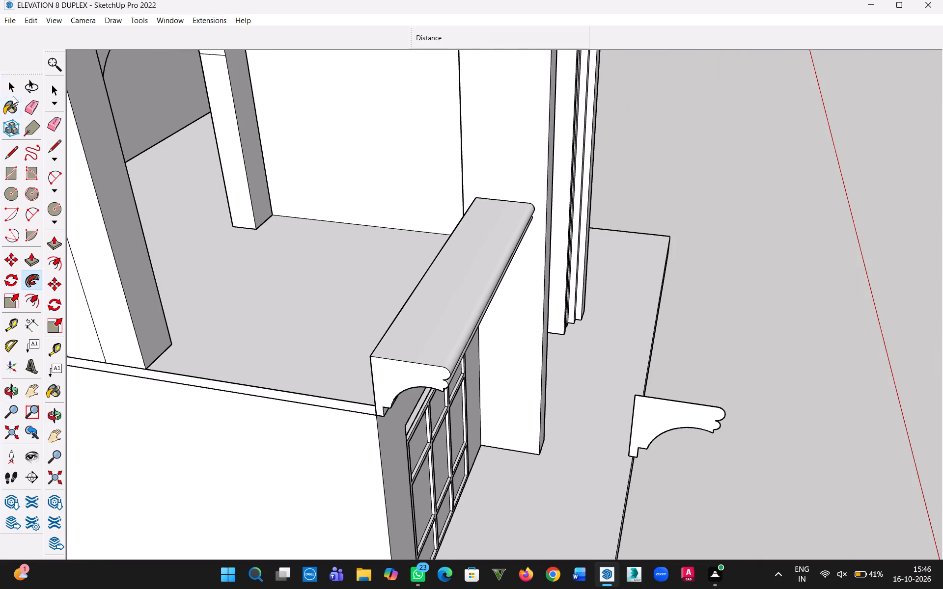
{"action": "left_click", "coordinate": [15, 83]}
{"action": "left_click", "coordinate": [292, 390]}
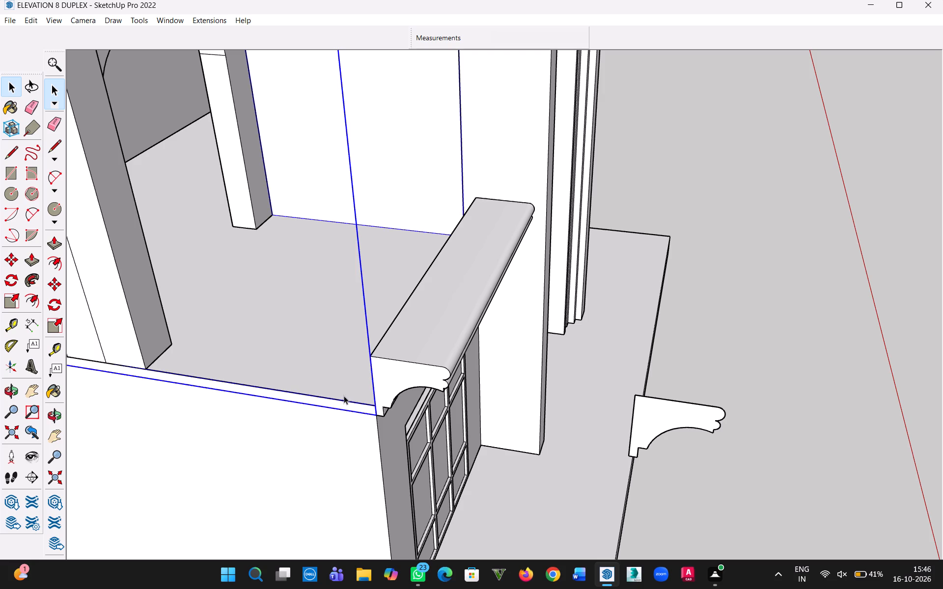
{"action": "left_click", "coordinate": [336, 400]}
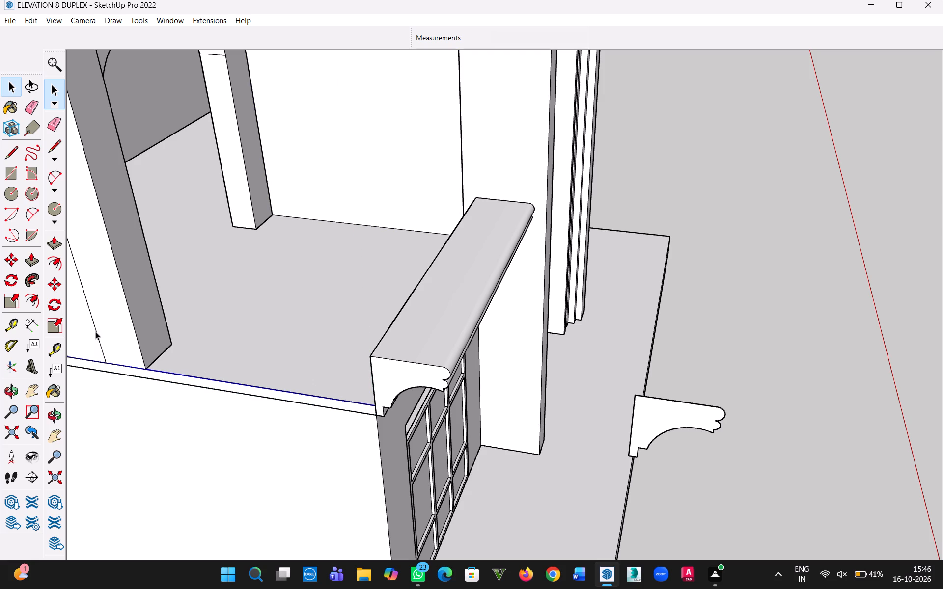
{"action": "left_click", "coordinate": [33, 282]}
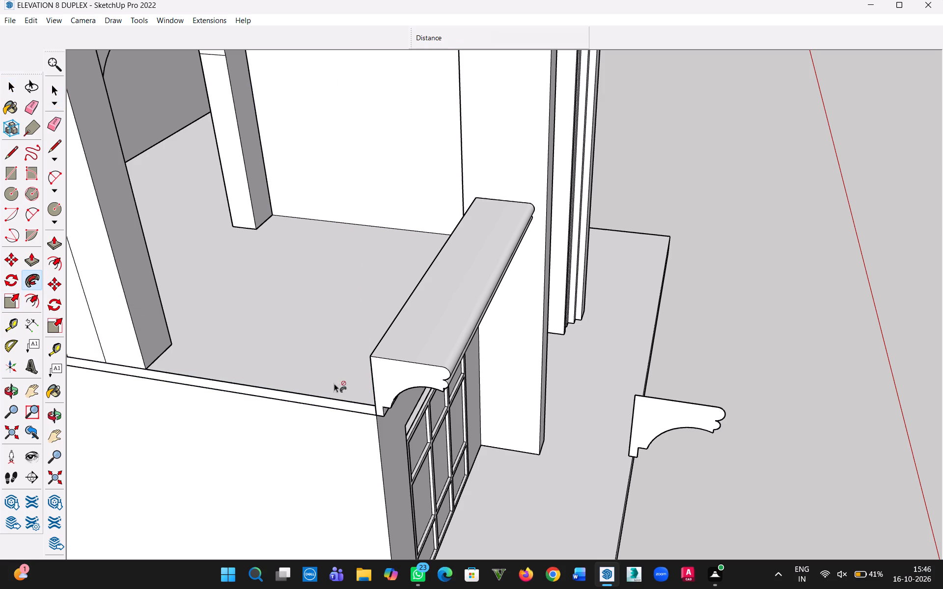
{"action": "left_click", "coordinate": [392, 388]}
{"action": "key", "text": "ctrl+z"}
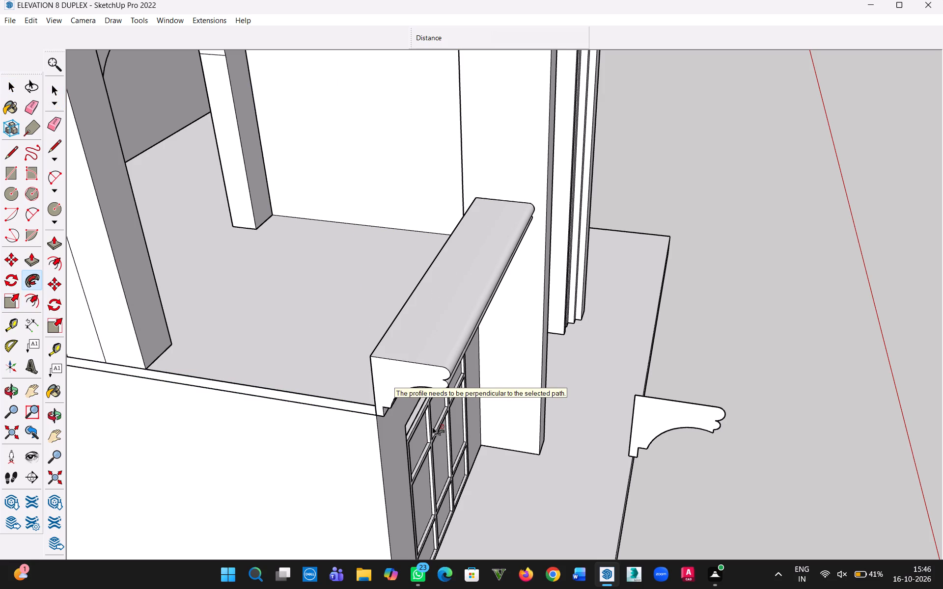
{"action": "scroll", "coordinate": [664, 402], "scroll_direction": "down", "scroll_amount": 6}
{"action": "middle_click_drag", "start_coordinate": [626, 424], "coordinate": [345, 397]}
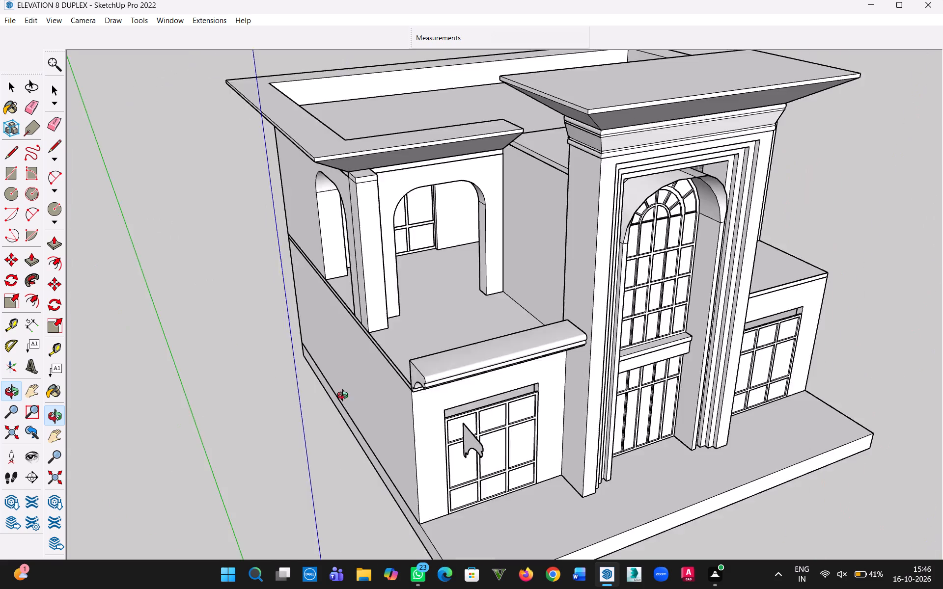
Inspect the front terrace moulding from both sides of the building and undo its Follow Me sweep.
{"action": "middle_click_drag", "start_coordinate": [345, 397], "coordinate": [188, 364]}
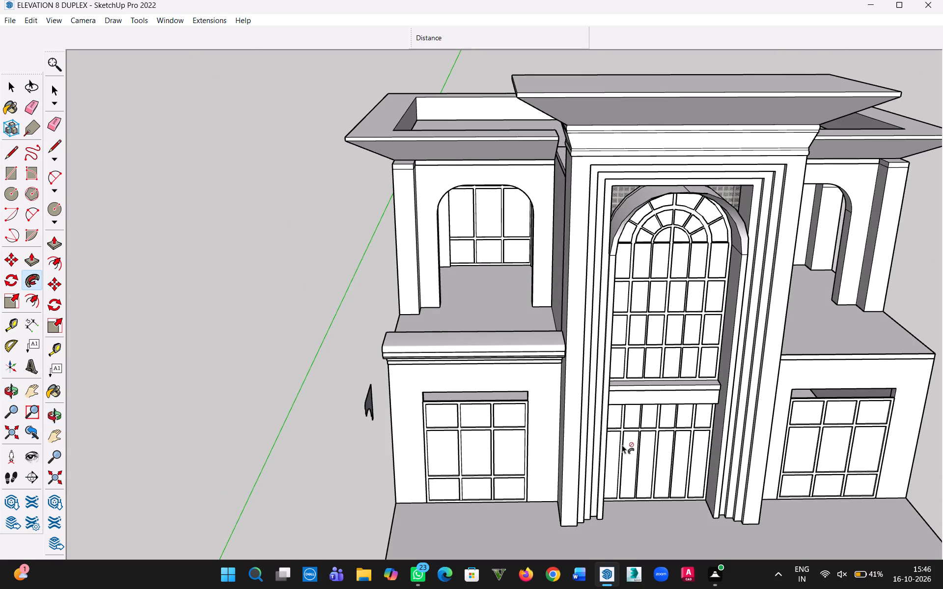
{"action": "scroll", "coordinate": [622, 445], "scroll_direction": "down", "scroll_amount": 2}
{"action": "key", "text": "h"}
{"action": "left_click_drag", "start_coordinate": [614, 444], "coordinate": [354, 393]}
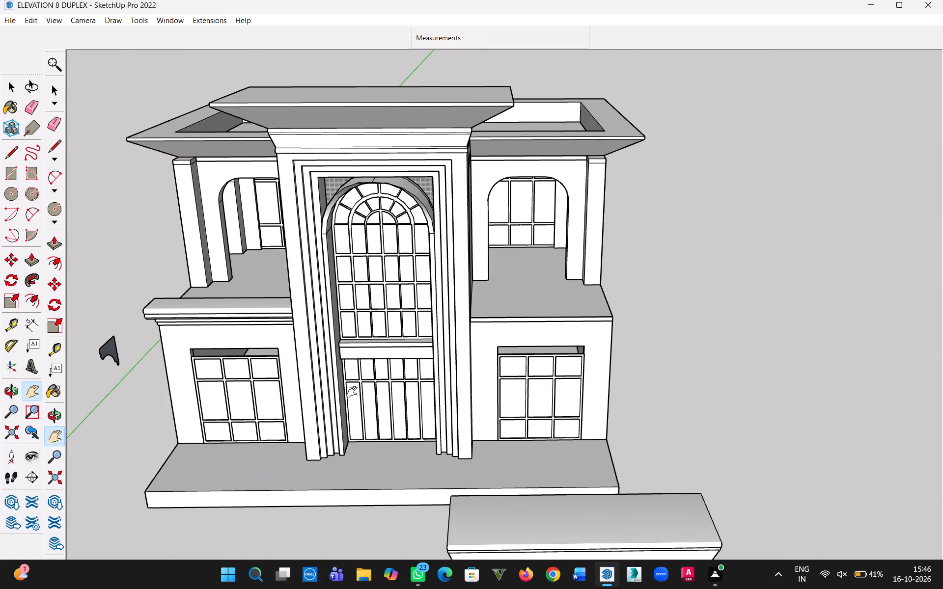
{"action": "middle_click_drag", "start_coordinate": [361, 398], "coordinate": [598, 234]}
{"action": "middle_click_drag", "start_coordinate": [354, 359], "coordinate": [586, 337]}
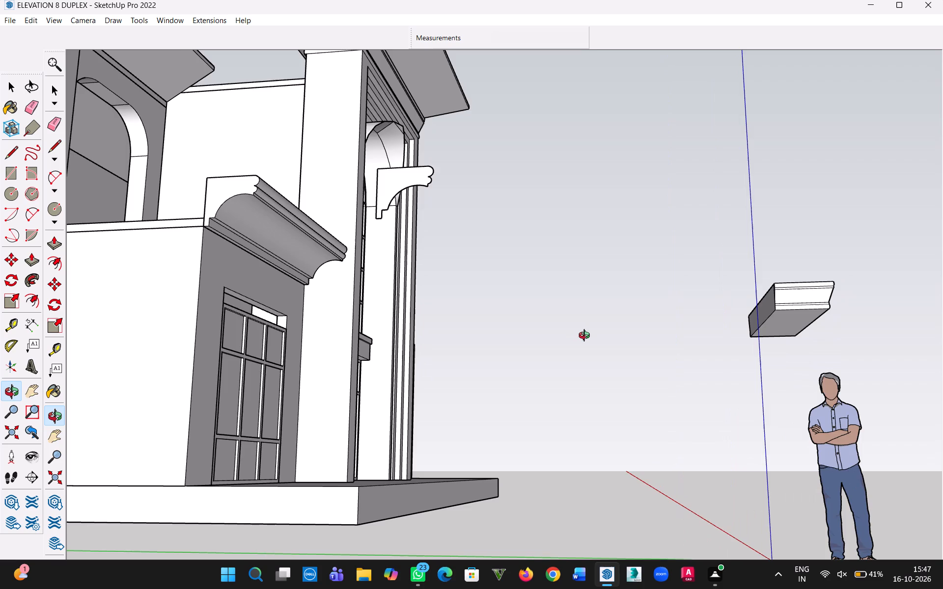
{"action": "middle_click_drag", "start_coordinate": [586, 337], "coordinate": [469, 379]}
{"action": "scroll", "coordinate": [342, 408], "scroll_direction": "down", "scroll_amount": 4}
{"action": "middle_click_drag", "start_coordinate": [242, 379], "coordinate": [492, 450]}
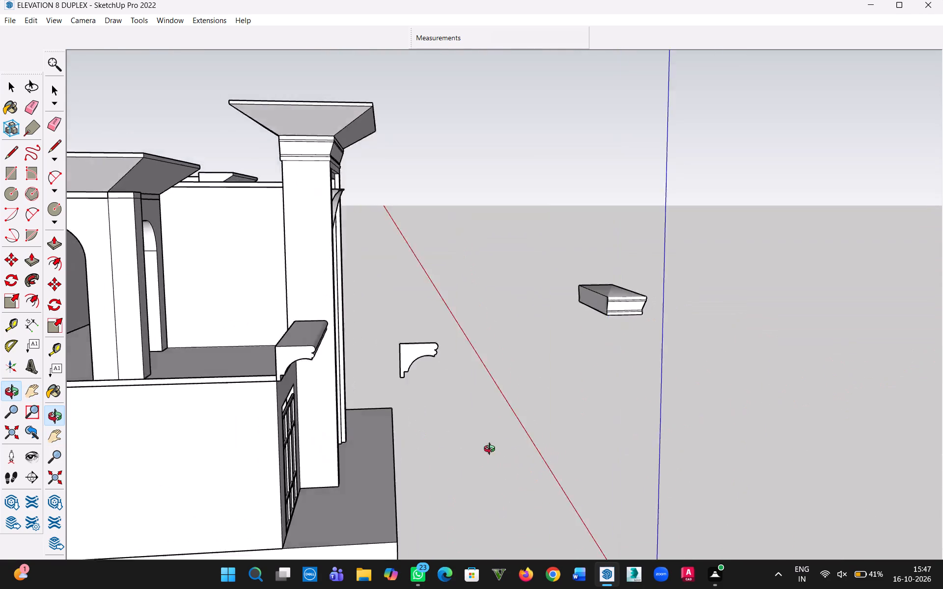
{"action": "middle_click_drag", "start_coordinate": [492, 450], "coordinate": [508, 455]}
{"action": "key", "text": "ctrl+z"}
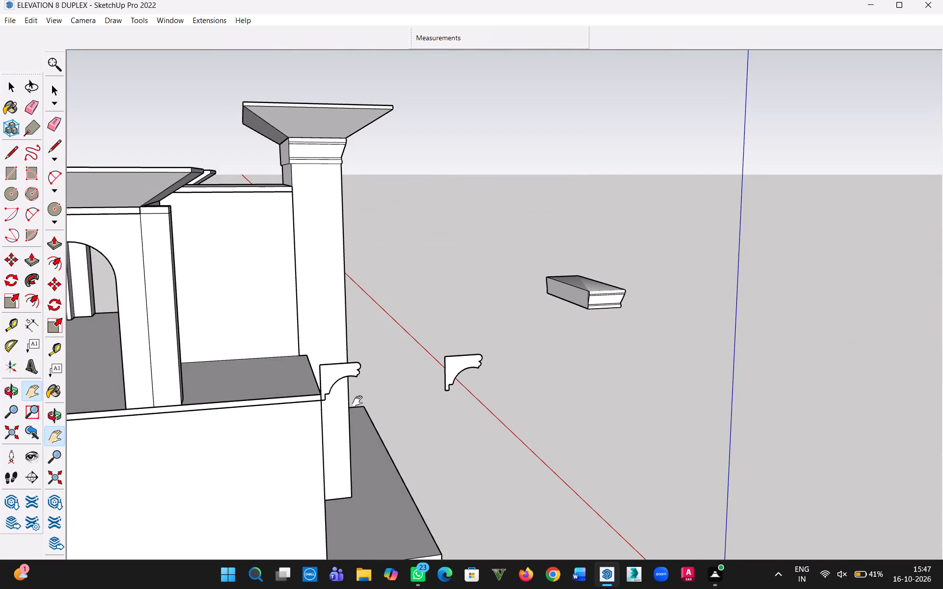
Move the moulding profile with its outline about 4' 15/16" from the slab corner along the terrace's front edge.
{"action": "left_click", "coordinate": [13, 89]}
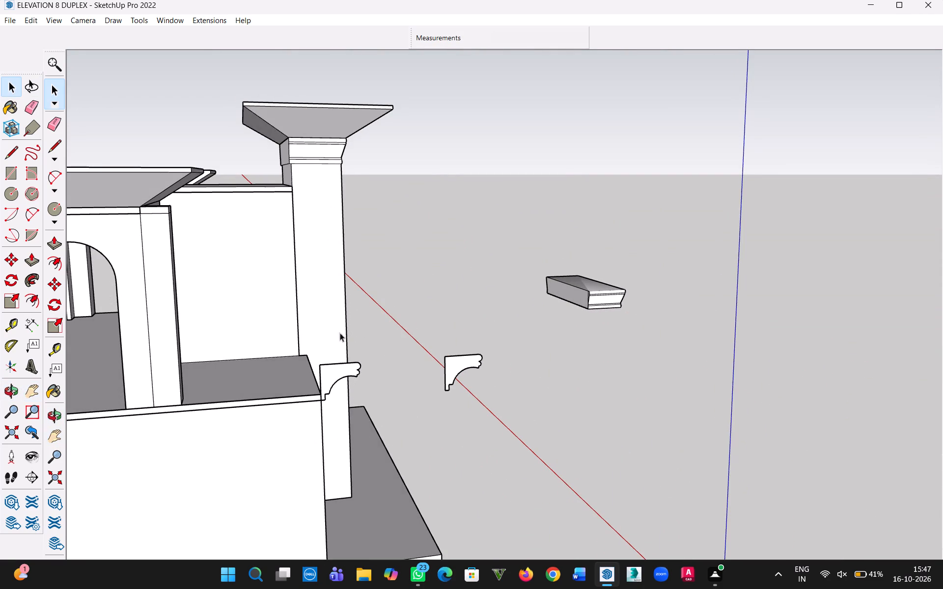
{"action": "left_click", "coordinate": [333, 375]}
{"action": "scroll", "coordinate": [334, 384], "scroll_direction": "up", "scroll_amount": 6}
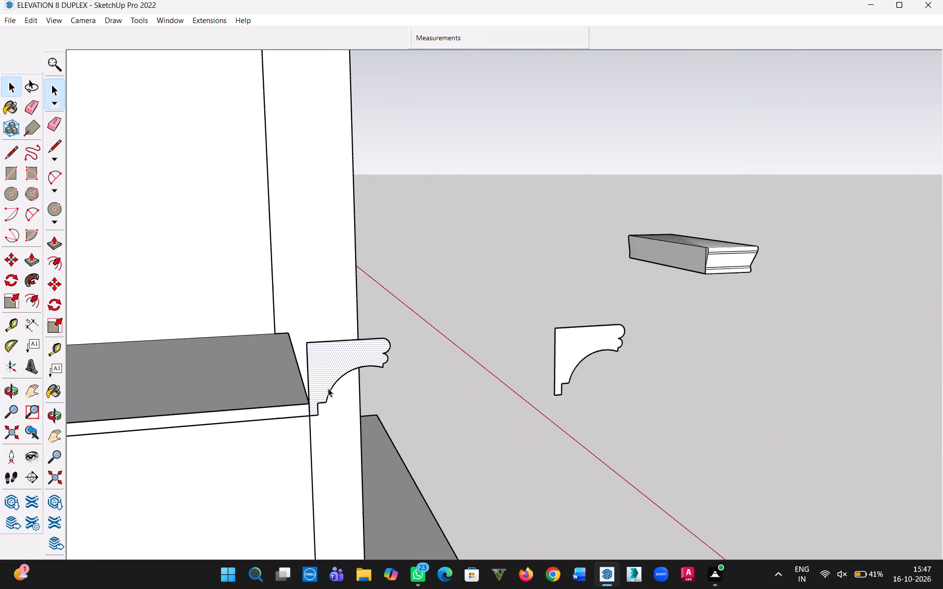
{"action": "scroll", "coordinate": [328, 388], "scroll_direction": "up", "scroll_amount": 8}
{"action": "middle_click_drag", "start_coordinate": [329, 390], "coordinate": [169, 524]}
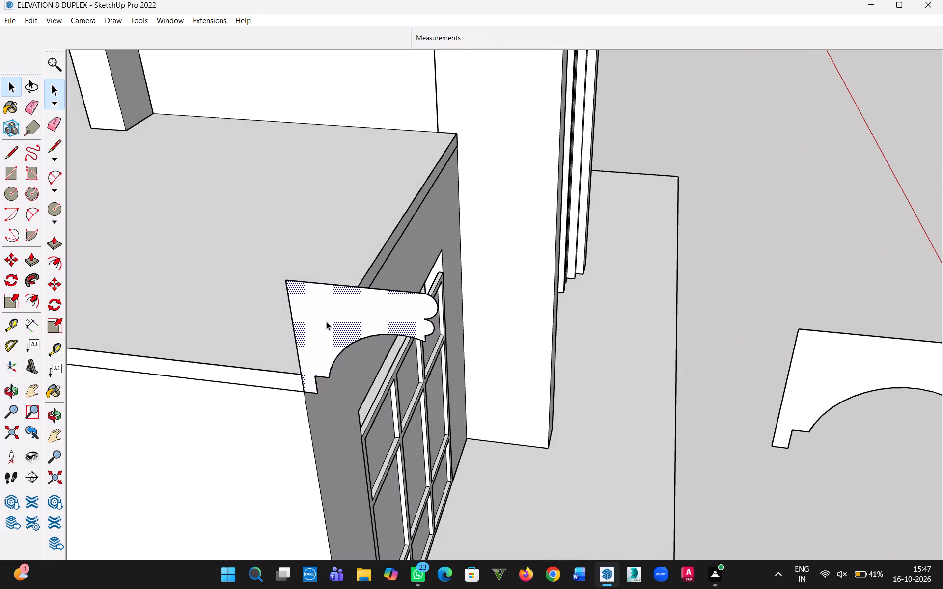
{"action": "scroll", "coordinate": [322, 367], "scroll_direction": "up", "scroll_amount": 3}
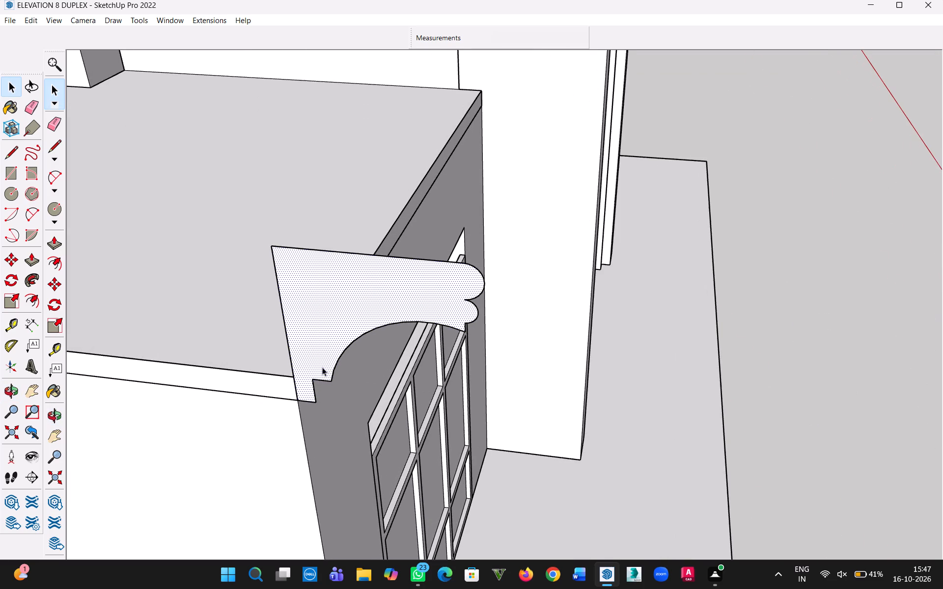
{"action": "double_click", "coordinate": [318, 349]}
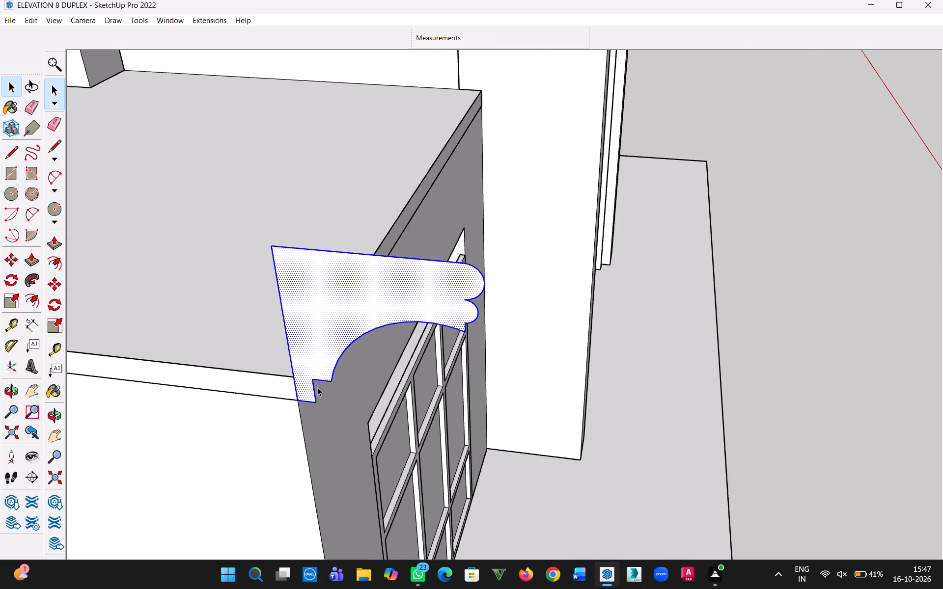
{"action": "key", "text": "m"}
{"action": "left_click", "coordinate": [301, 398]}
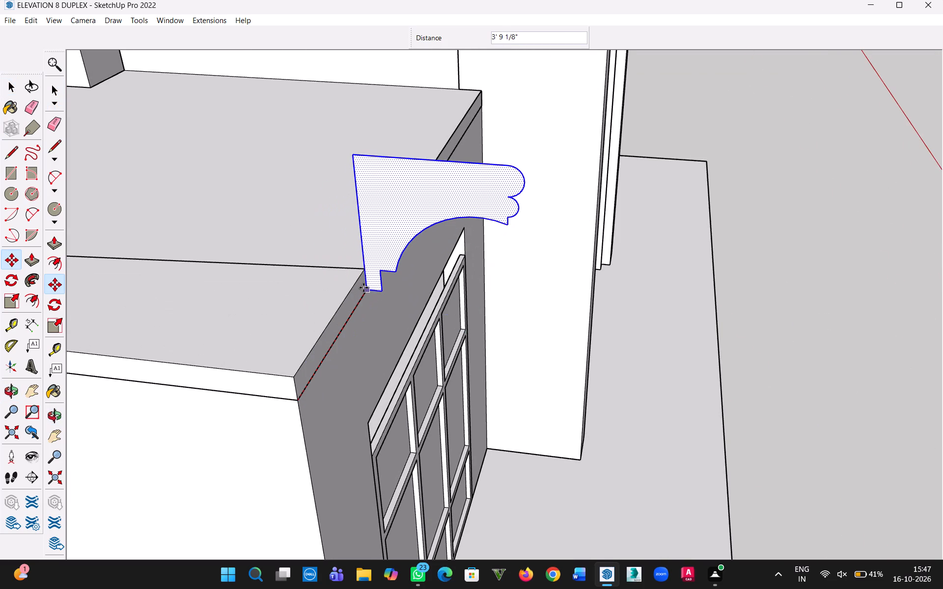
{"action": "left_click", "coordinate": [373, 283]}
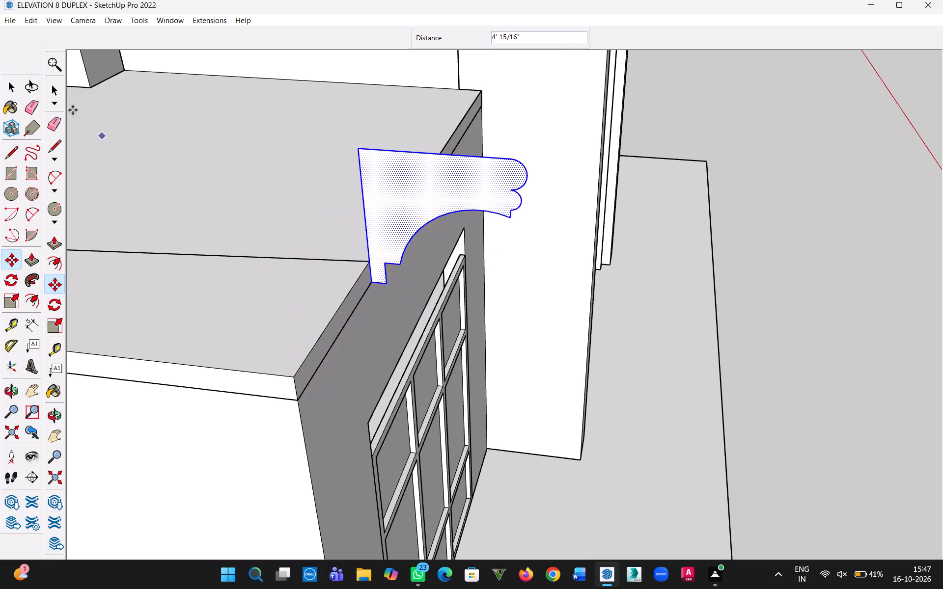
Delete the edge running across the terrace slab's top face from the moved profile.
{"action": "left_click", "coordinate": [19, 90]}
{"action": "left_click", "coordinate": [251, 258]}
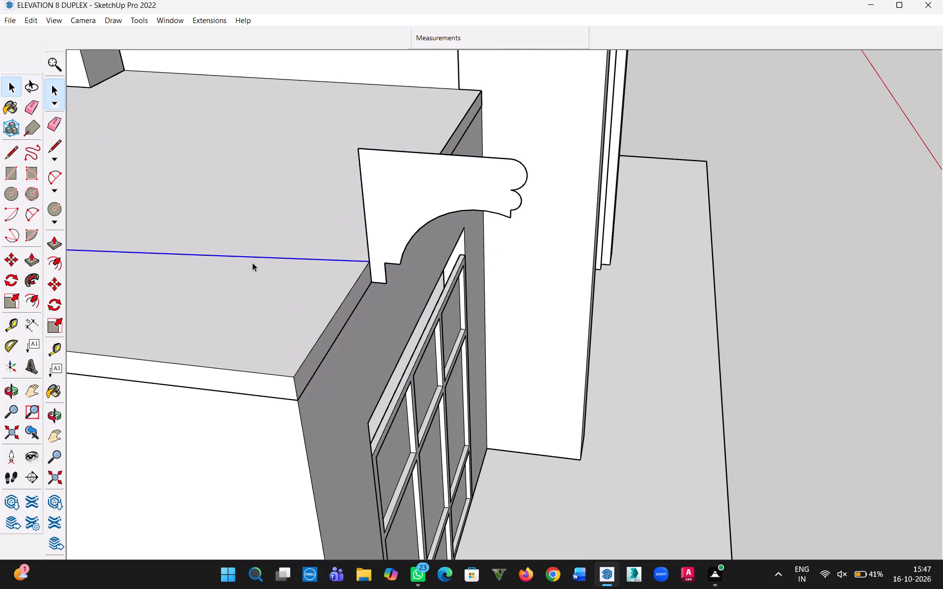
{"action": "scroll", "coordinate": [255, 279], "scroll_direction": "down", "scroll_amount": 7}
{"action": "key", "text": "Delete"}
Draw a line along the slab's front top edge from the profile to the terrace's outer corner.
{"action": "middle_click_drag", "start_coordinate": [293, 285], "coordinate": [413, 369]}
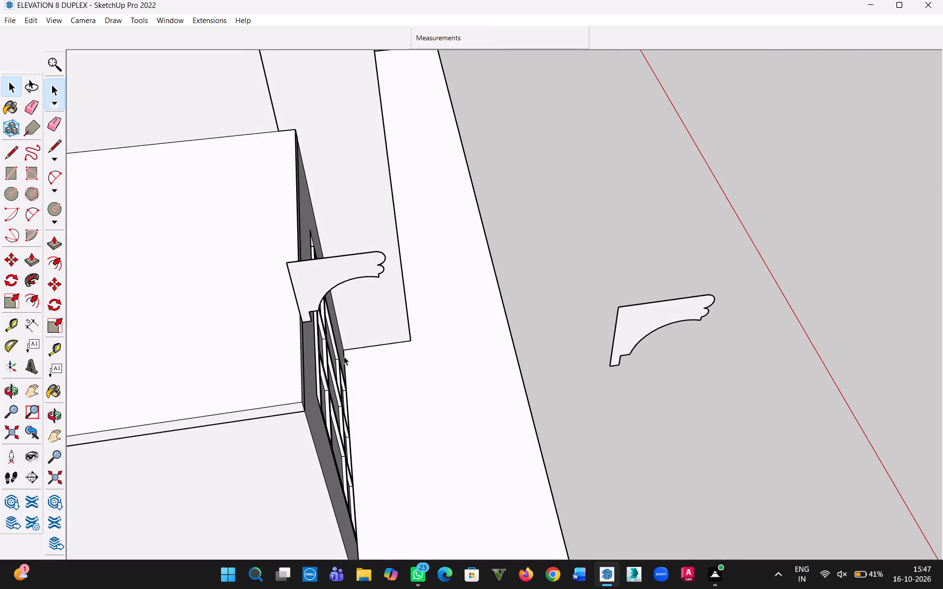
{"action": "key", "text": "l"}
{"action": "left_click", "coordinate": [300, 312]}
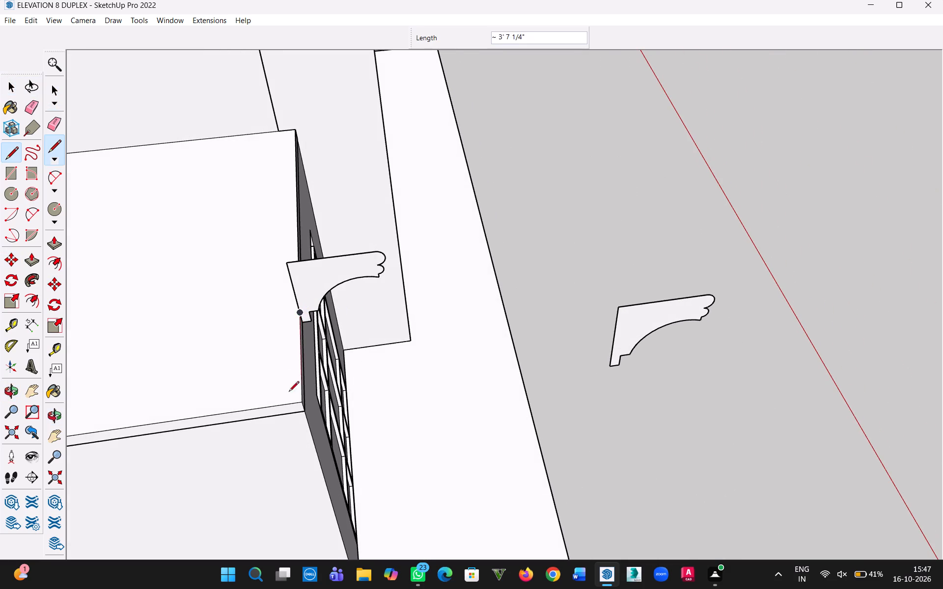
{"action": "left_click", "coordinate": [301, 402]}
{"action": "key", "text": "h"}
{"action": "left_click_drag", "start_coordinate": [237, 410], "coordinate": [657, 389]}
{"action": "key", "text": "Escape"}
{"action": "left_click", "coordinate": [390, 428]}
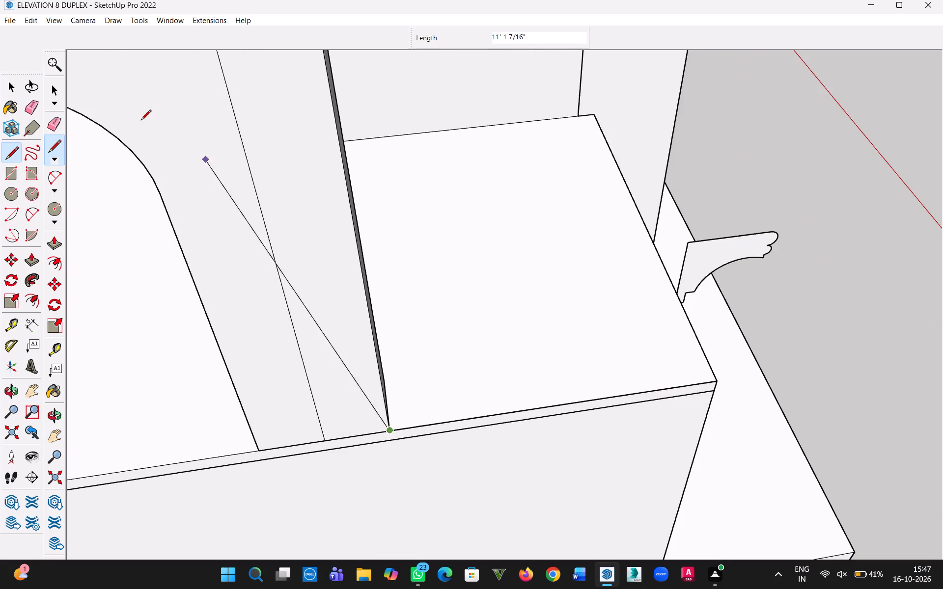
{"action": "left_click", "coordinate": [6, 81]}
Sweep the profile with Follow Me along the slab's top edges, from the side pillar around the corner and along the full front.
{"action": "middle_click_drag", "start_coordinate": [850, 374], "coordinate": [548, 253]}
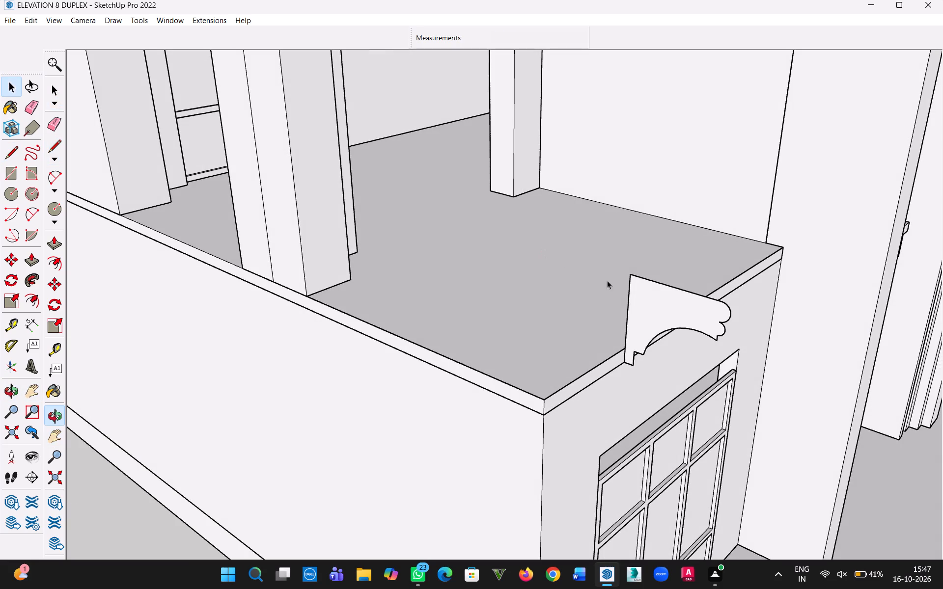
{"action": "left_click", "coordinate": [644, 306]}
{"action": "scroll", "coordinate": [652, 332], "scroll_direction": "down", "scroll_amount": 2}
{"action": "middle_click_drag", "start_coordinate": [649, 367], "coordinate": [741, 330]}
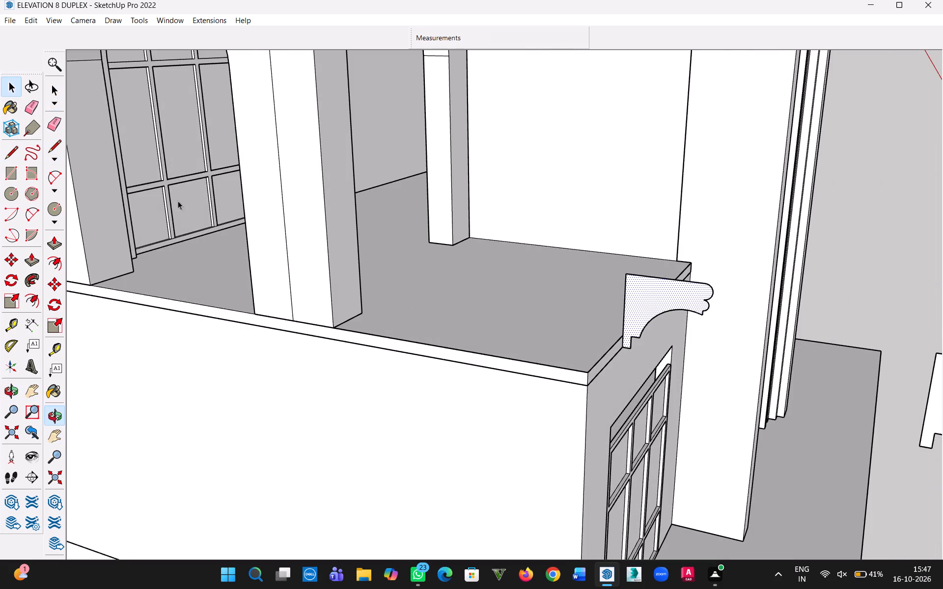
{"action": "left_click", "coordinate": [14, 86]}
{"action": "scroll", "coordinate": [674, 315], "scroll_direction": "up", "scroll_amount": 5}
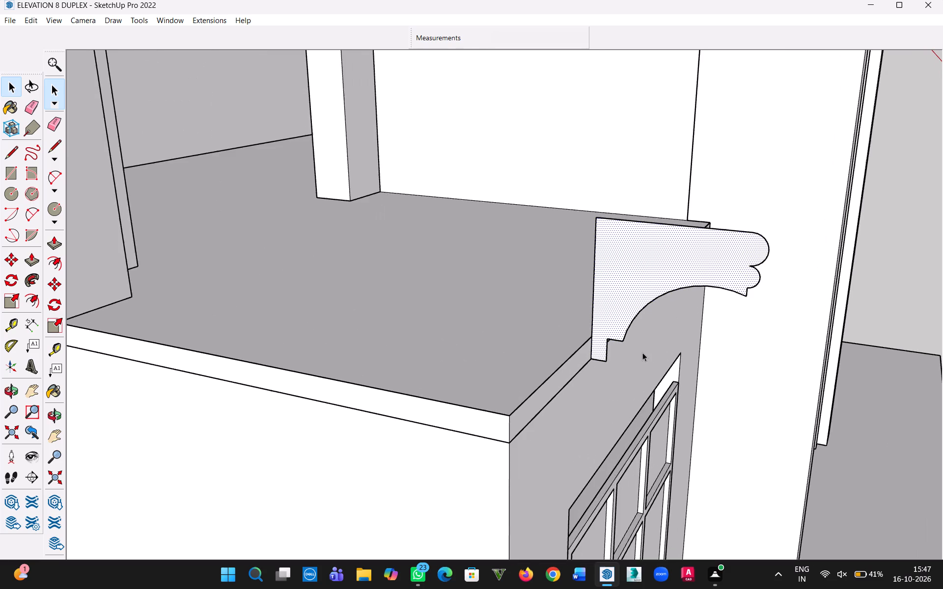
{"action": "scroll", "coordinate": [642, 352], "scroll_direction": "down", "scroll_amount": 1}
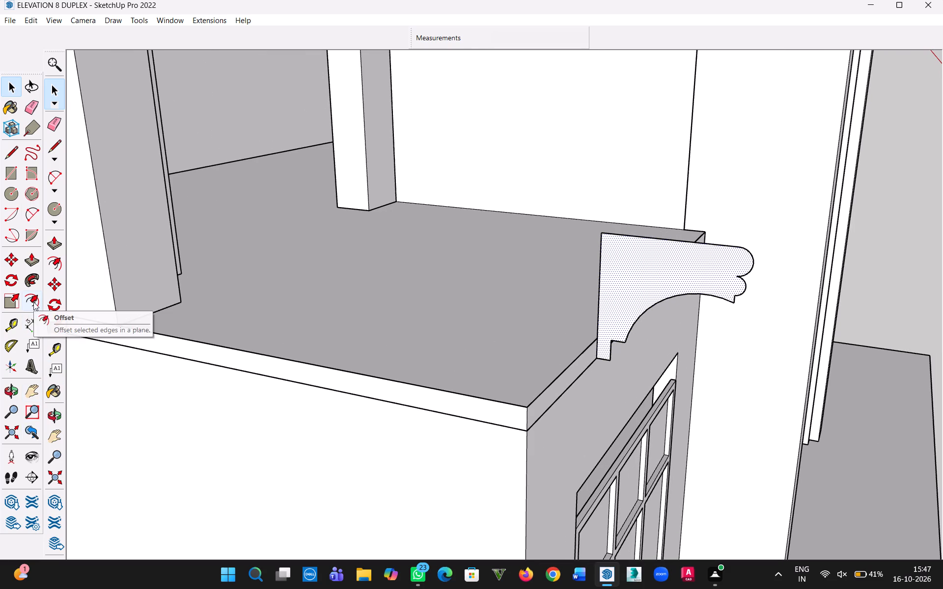
{"action": "left_click", "coordinate": [310, 363]}
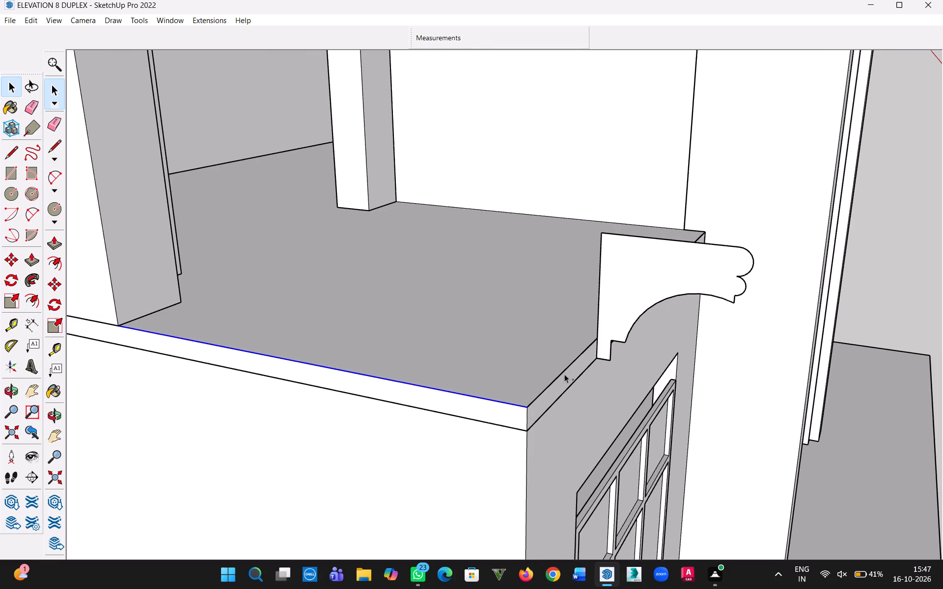
{"action": "left_click", "coordinate": [562, 373], "text": "ctrl"}
{"action": "middle_click_drag", "start_coordinate": [649, 381], "coordinate": [322, 455], "text": "ctrl"}
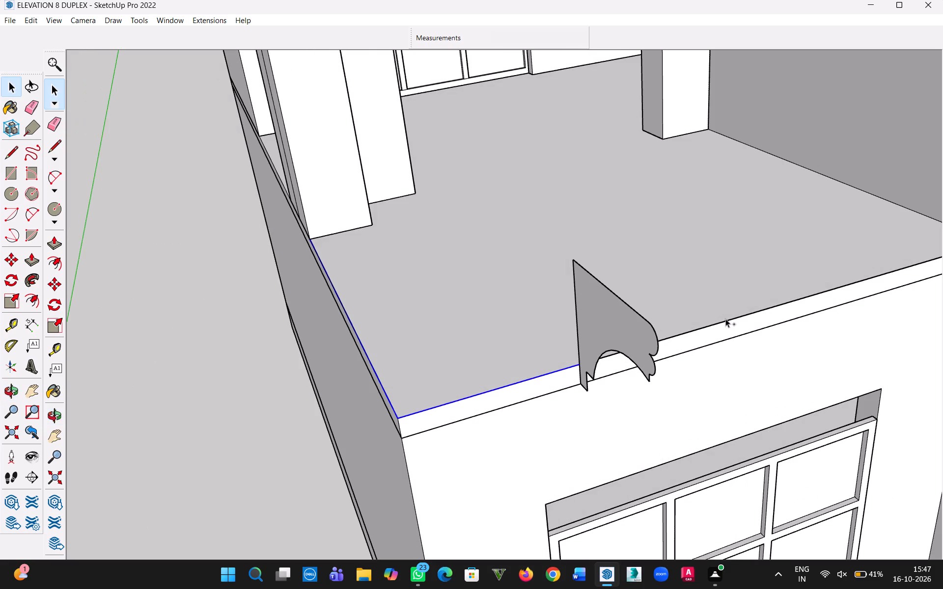
{"action": "left_click", "coordinate": [725, 322], "text": "ctrl"}
{"action": "middle_click_drag", "start_coordinate": [271, 363], "coordinate": [454, 335]}
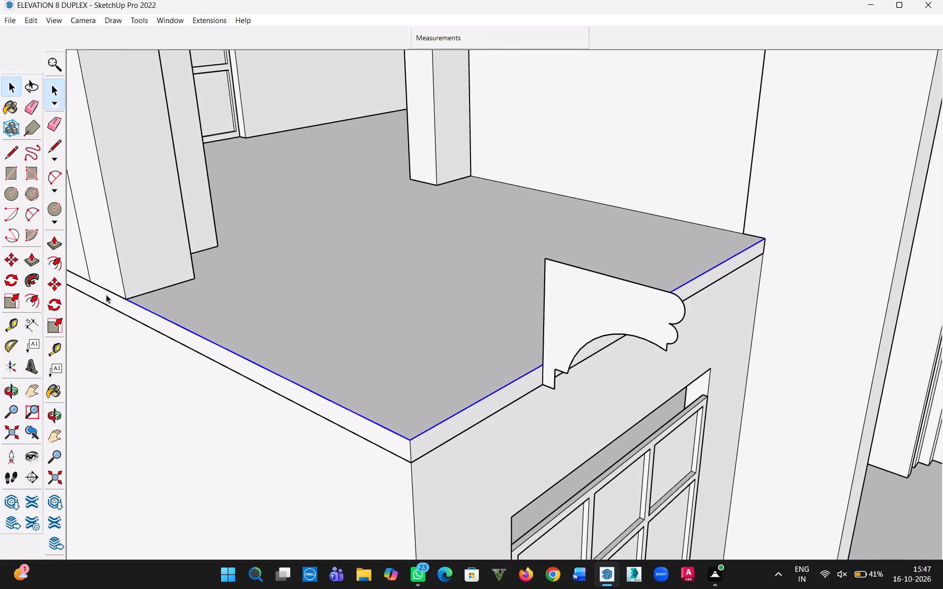
{"action": "left_click", "coordinate": [36, 279]}
{"action": "left_click", "coordinate": [580, 318]}
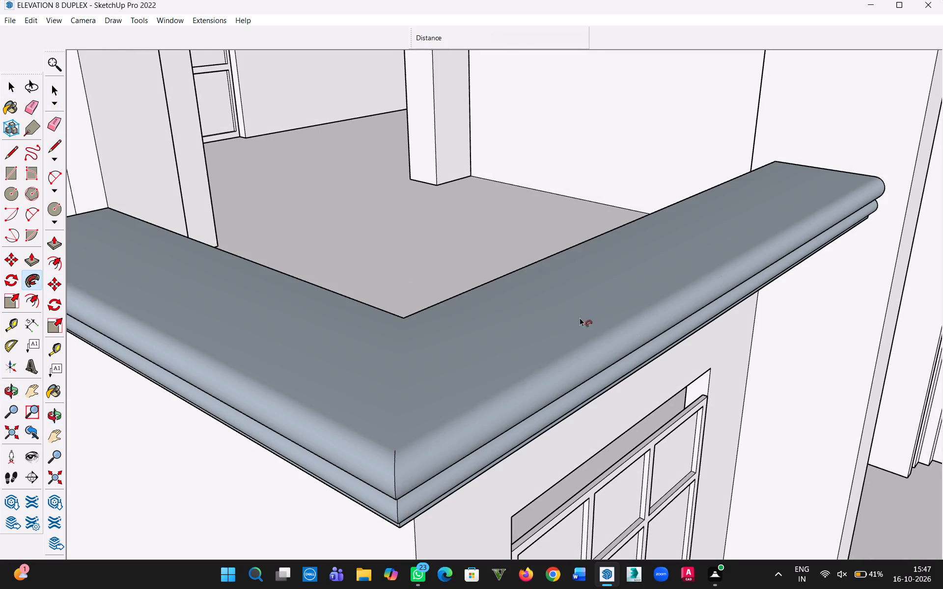
Examine the wrapped moulding's end at the corner pillar and the slab edge continuing along the side wall.
{"action": "scroll", "coordinate": [450, 398], "scroll_direction": "down", "scroll_amount": 13}
{"action": "middle_click_drag", "start_coordinate": [124, 381], "coordinate": [533, 299]}
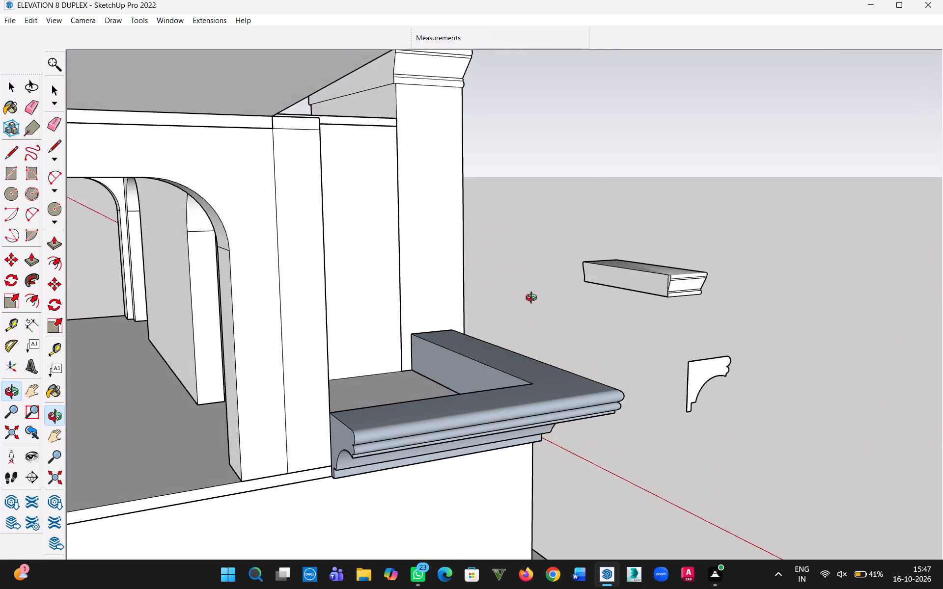
{"action": "middle_click_drag", "start_coordinate": [533, 299], "coordinate": [582, 280]}
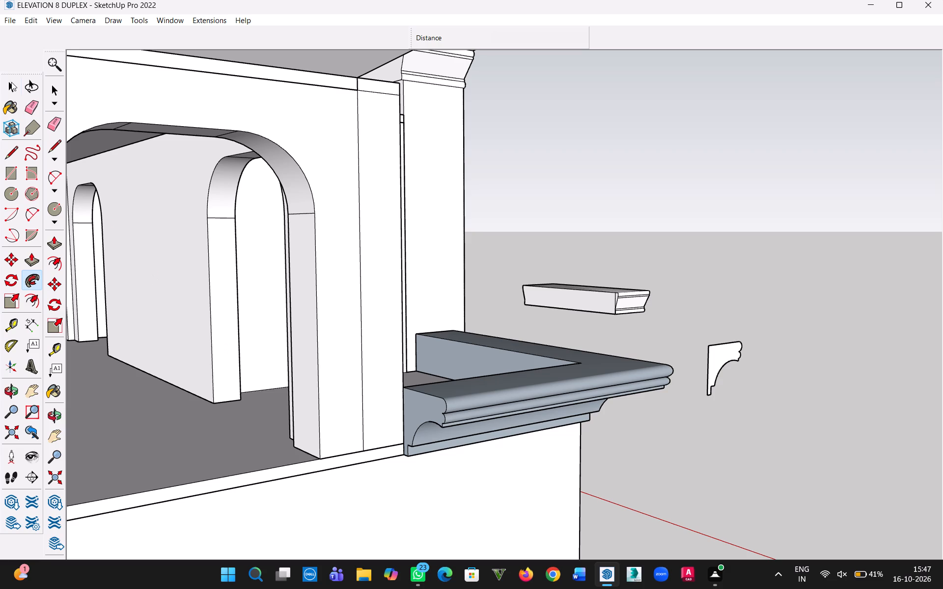
{"action": "left_click", "coordinate": [11, 82]}
{"action": "middle_click_drag", "start_coordinate": [416, 328], "coordinate": [408, 468]}
{"action": "key", "text": "h"}
{"action": "left_click_drag", "start_coordinate": [403, 464], "coordinate": [413, 410]}
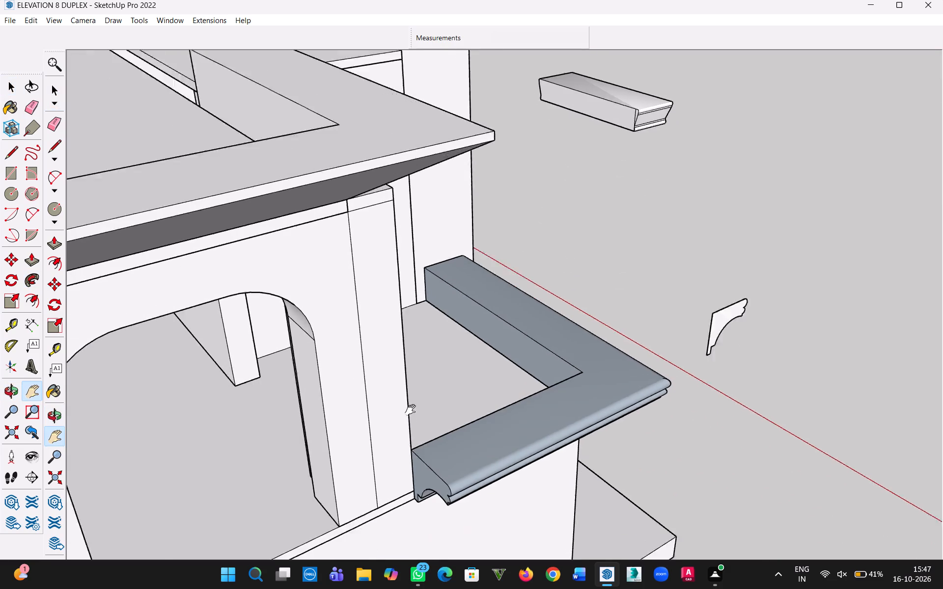
{"action": "left_click_drag", "start_coordinate": [413, 410], "coordinate": [453, 169]}
{"action": "middle_click_drag", "start_coordinate": [465, 303], "coordinate": [407, 414]}
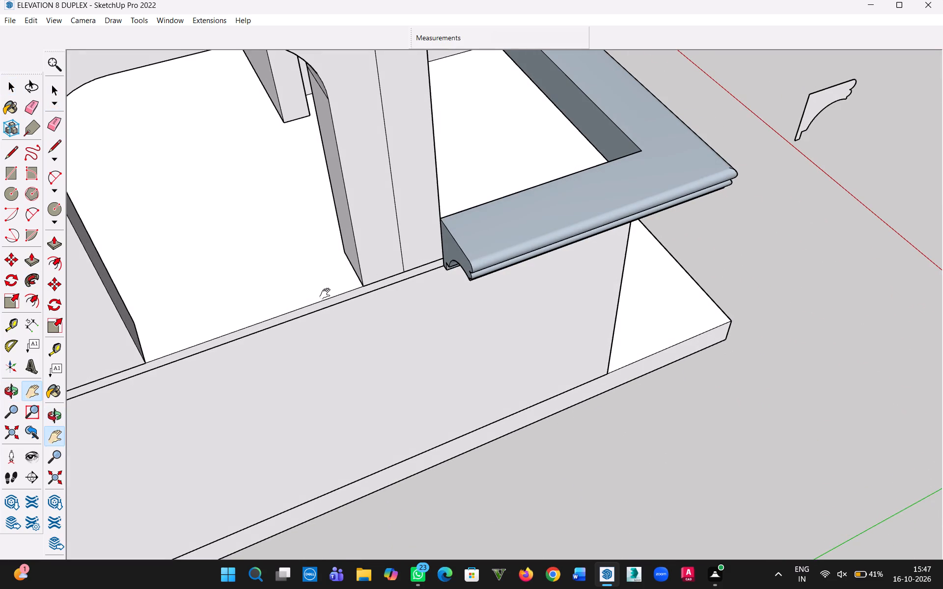
{"action": "key", "text": "Escape"}
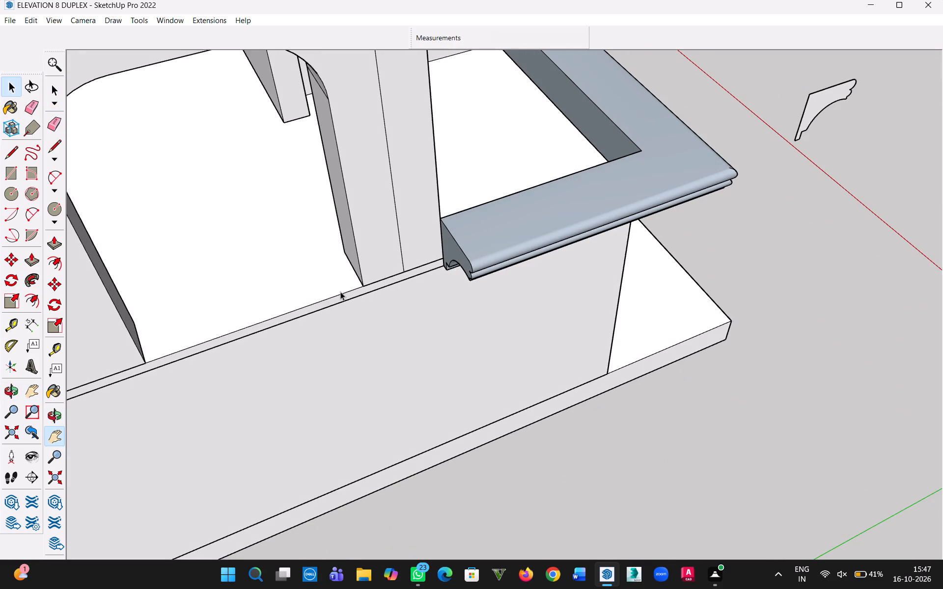
Hide the first-floor slab group and check the side wall's top edge beneath it.
{"action": "left_click", "coordinate": [342, 293]}
{"action": "middle_click_drag", "start_coordinate": [349, 317], "coordinate": [518, 233]}
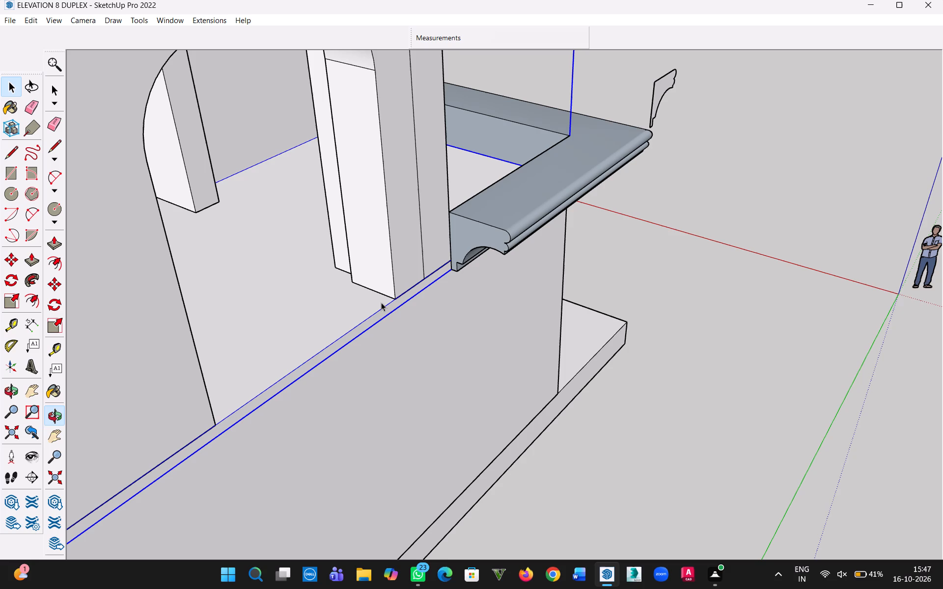
{"action": "left_click", "coordinate": [382, 308]}
{"action": "left_click", "coordinate": [355, 301]}
{"action": "left_click", "coordinate": [762, 389]}
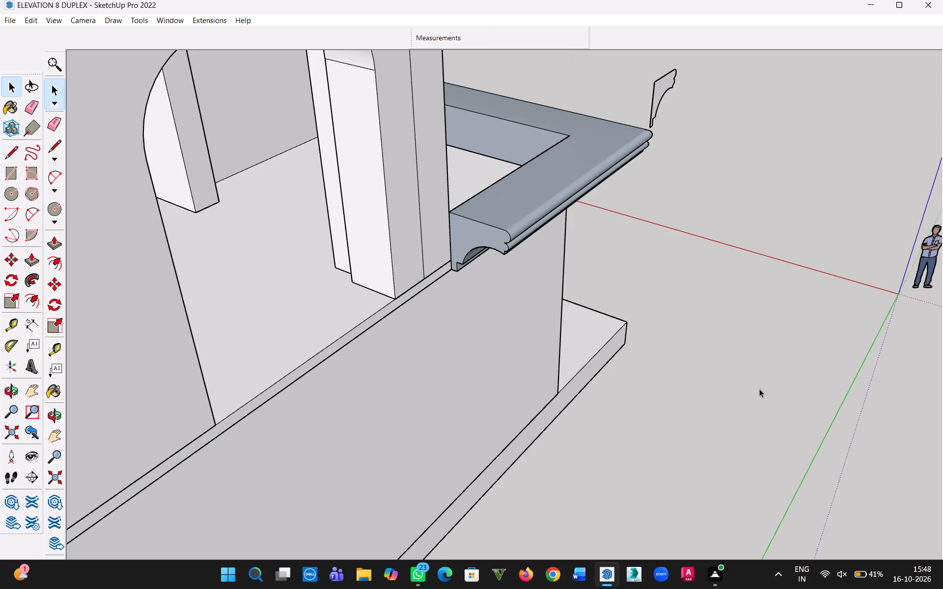
{"action": "left_click", "coordinate": [367, 316]}
{"action": "left_click", "coordinate": [477, 330]}
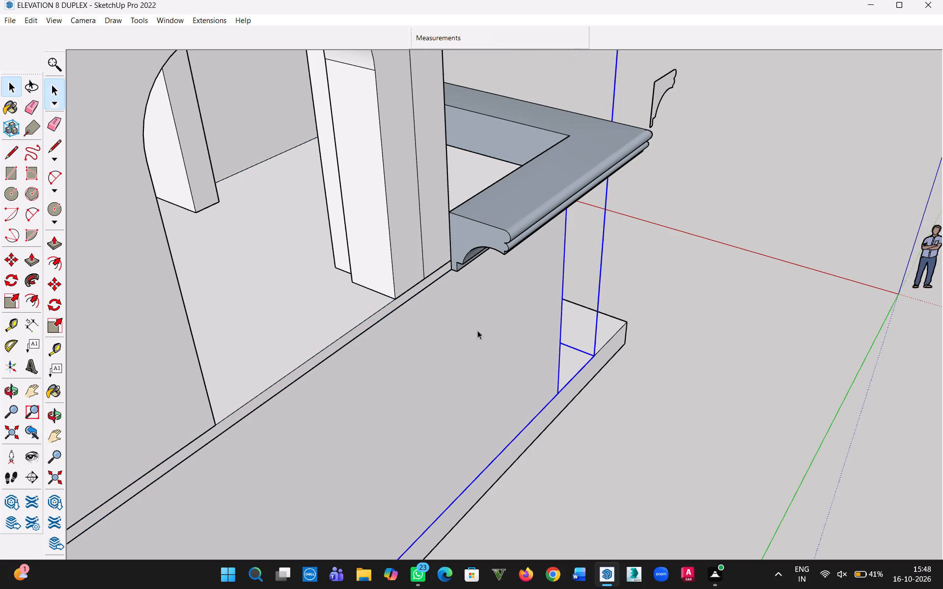
{"action": "left_click", "coordinate": [332, 302]}
{"action": "right_click", "coordinate": [349, 322]}
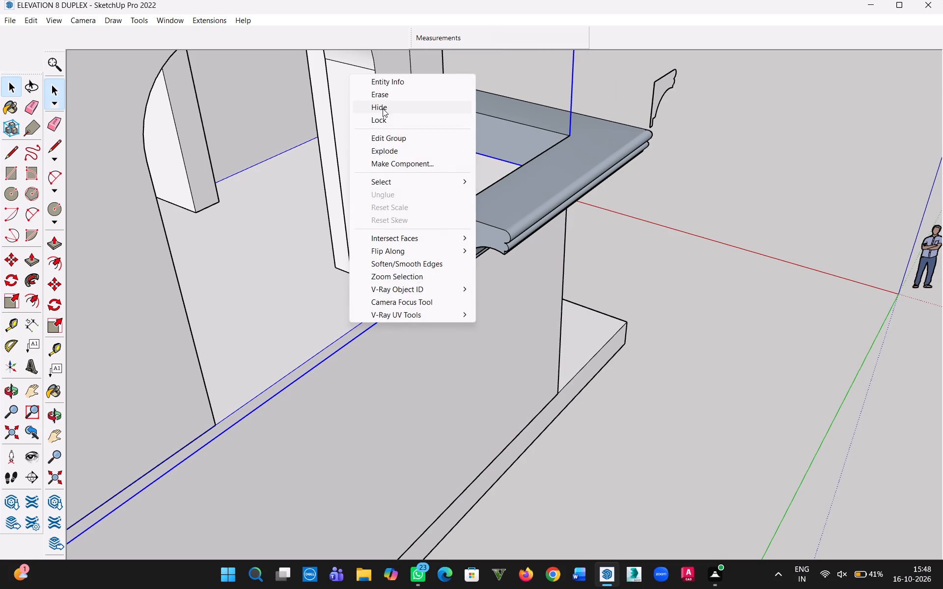
{"action": "left_click", "coordinate": [383, 108]}
{"action": "middle_click_drag", "start_coordinate": [363, 322], "coordinate": [511, 249]}
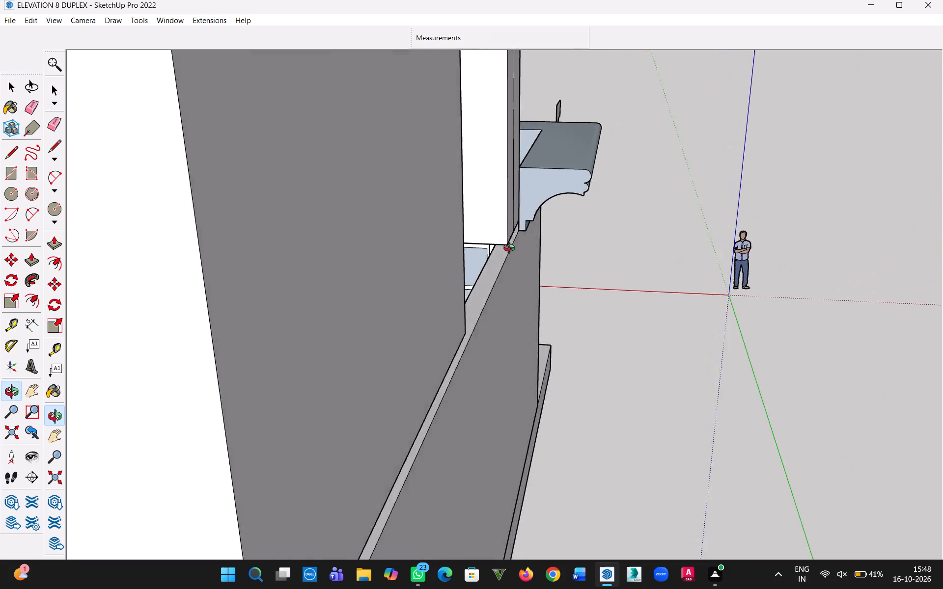
{"action": "middle_click_drag", "start_coordinate": [511, 249], "coordinate": [420, 258]}
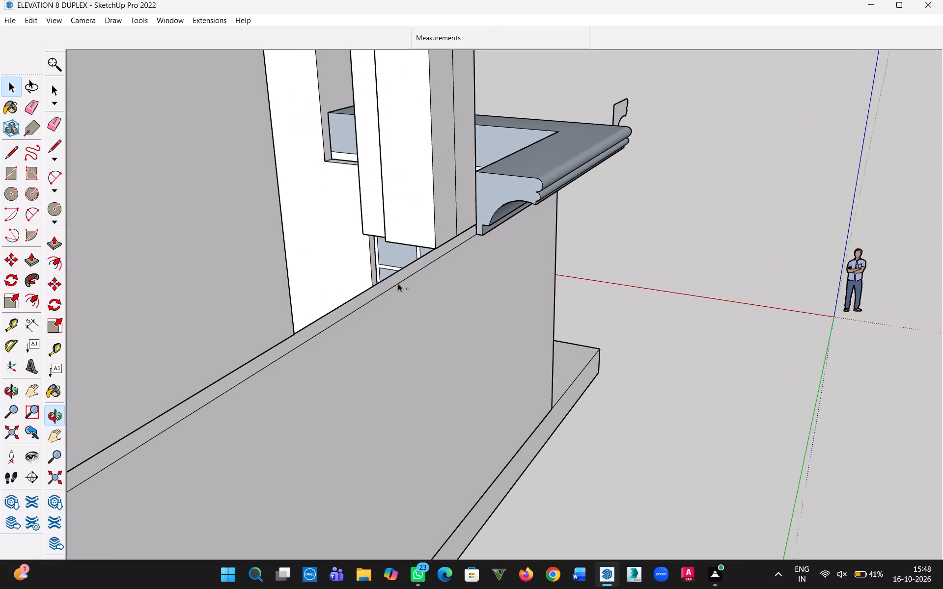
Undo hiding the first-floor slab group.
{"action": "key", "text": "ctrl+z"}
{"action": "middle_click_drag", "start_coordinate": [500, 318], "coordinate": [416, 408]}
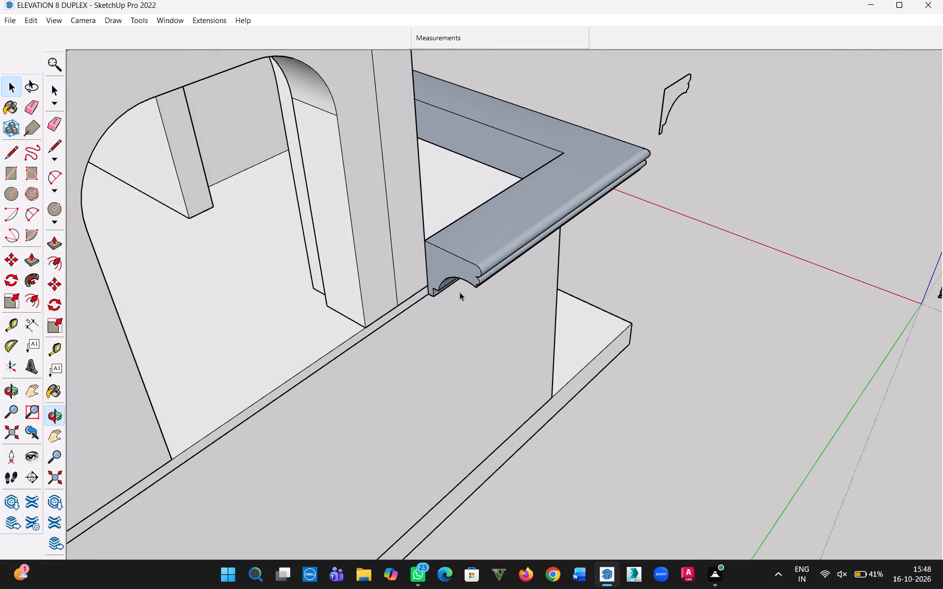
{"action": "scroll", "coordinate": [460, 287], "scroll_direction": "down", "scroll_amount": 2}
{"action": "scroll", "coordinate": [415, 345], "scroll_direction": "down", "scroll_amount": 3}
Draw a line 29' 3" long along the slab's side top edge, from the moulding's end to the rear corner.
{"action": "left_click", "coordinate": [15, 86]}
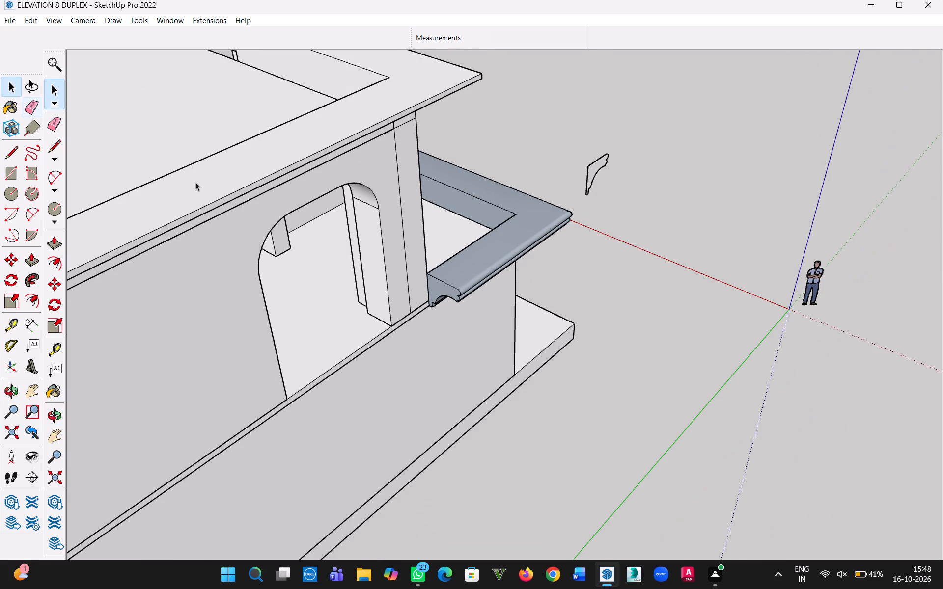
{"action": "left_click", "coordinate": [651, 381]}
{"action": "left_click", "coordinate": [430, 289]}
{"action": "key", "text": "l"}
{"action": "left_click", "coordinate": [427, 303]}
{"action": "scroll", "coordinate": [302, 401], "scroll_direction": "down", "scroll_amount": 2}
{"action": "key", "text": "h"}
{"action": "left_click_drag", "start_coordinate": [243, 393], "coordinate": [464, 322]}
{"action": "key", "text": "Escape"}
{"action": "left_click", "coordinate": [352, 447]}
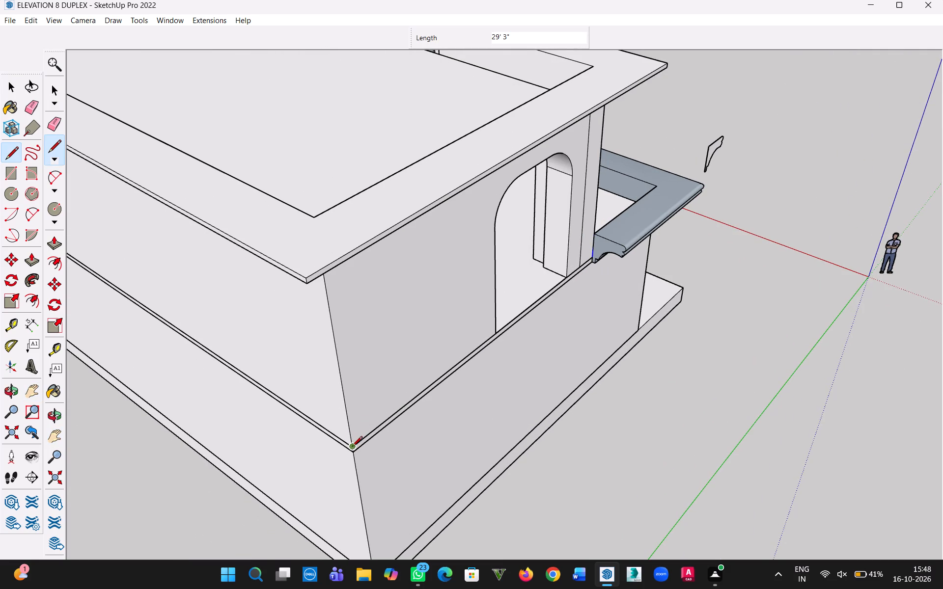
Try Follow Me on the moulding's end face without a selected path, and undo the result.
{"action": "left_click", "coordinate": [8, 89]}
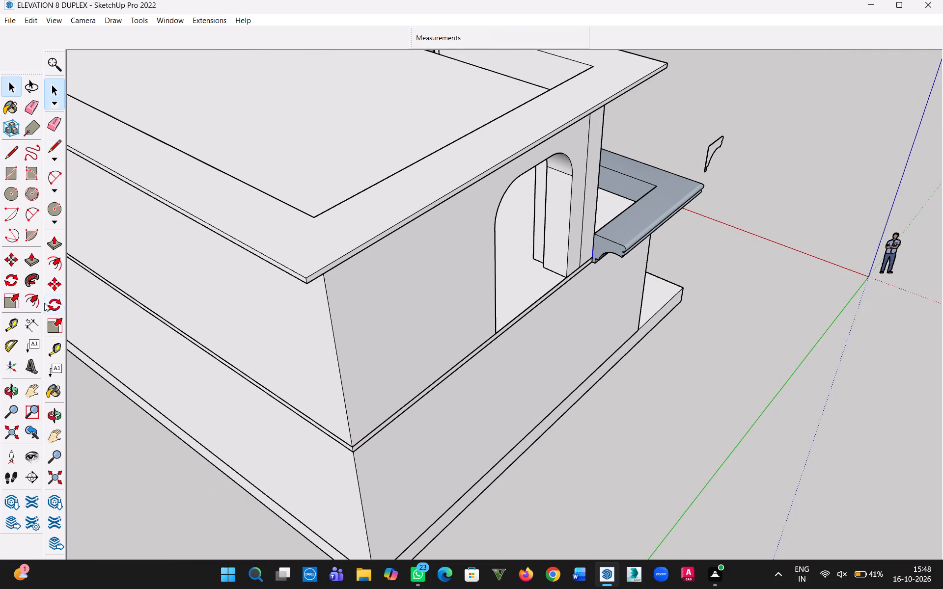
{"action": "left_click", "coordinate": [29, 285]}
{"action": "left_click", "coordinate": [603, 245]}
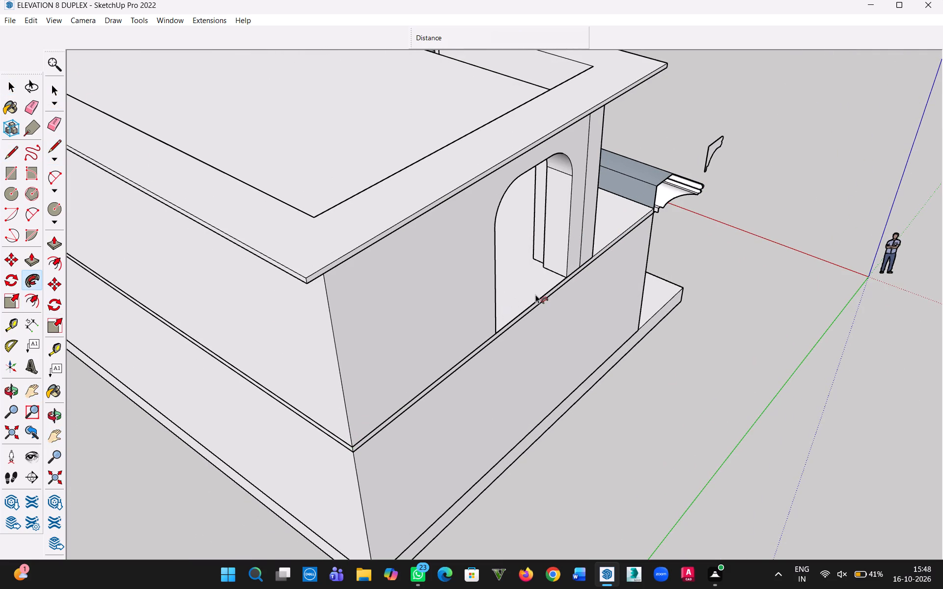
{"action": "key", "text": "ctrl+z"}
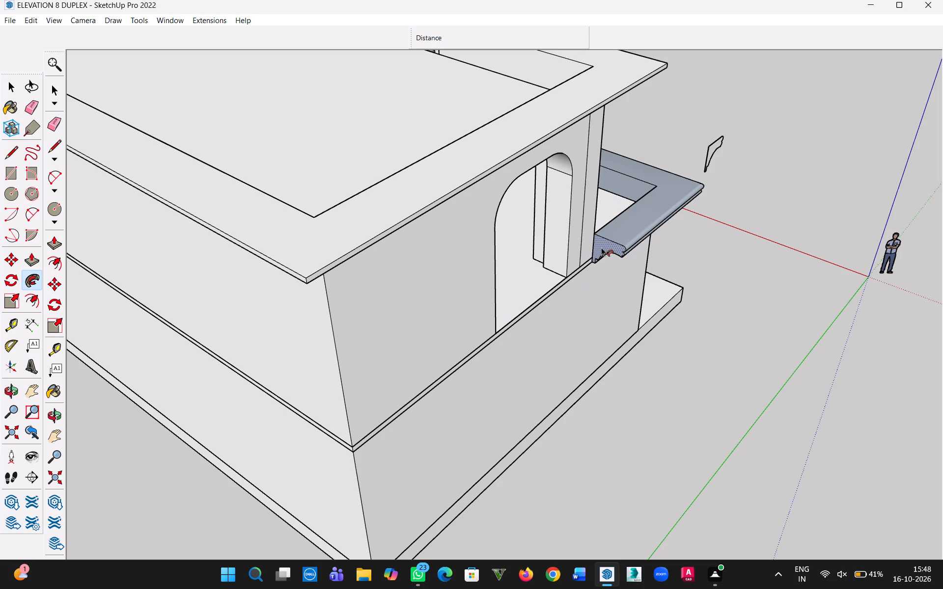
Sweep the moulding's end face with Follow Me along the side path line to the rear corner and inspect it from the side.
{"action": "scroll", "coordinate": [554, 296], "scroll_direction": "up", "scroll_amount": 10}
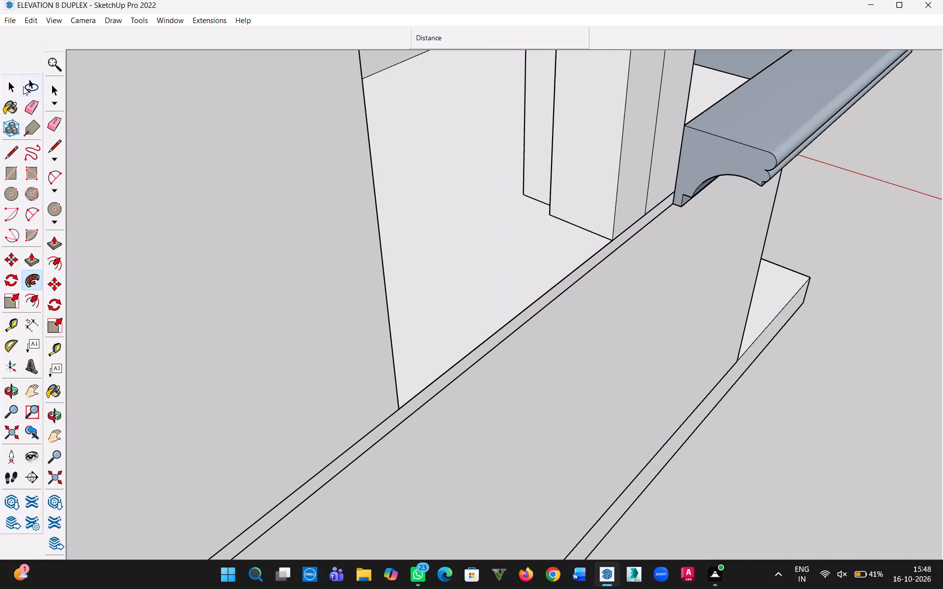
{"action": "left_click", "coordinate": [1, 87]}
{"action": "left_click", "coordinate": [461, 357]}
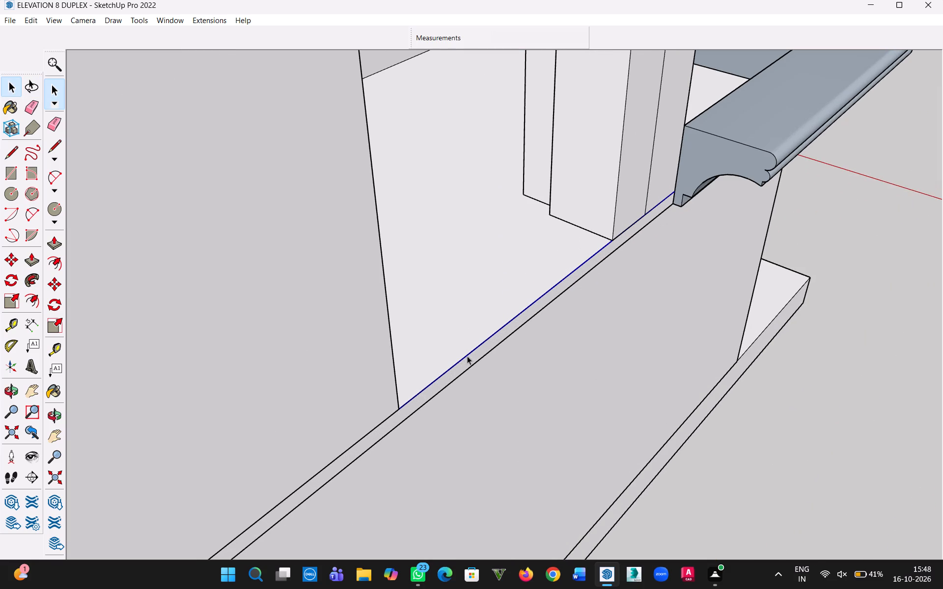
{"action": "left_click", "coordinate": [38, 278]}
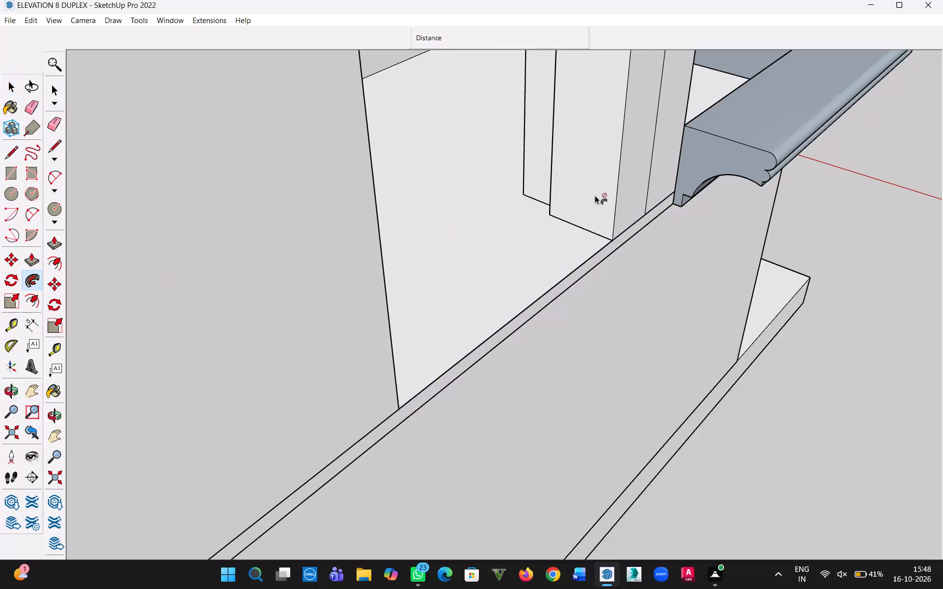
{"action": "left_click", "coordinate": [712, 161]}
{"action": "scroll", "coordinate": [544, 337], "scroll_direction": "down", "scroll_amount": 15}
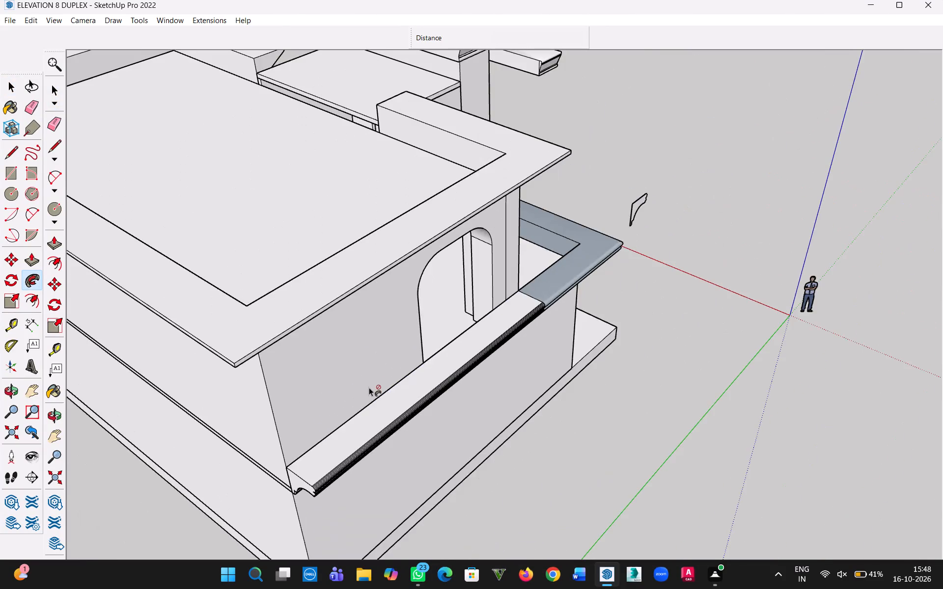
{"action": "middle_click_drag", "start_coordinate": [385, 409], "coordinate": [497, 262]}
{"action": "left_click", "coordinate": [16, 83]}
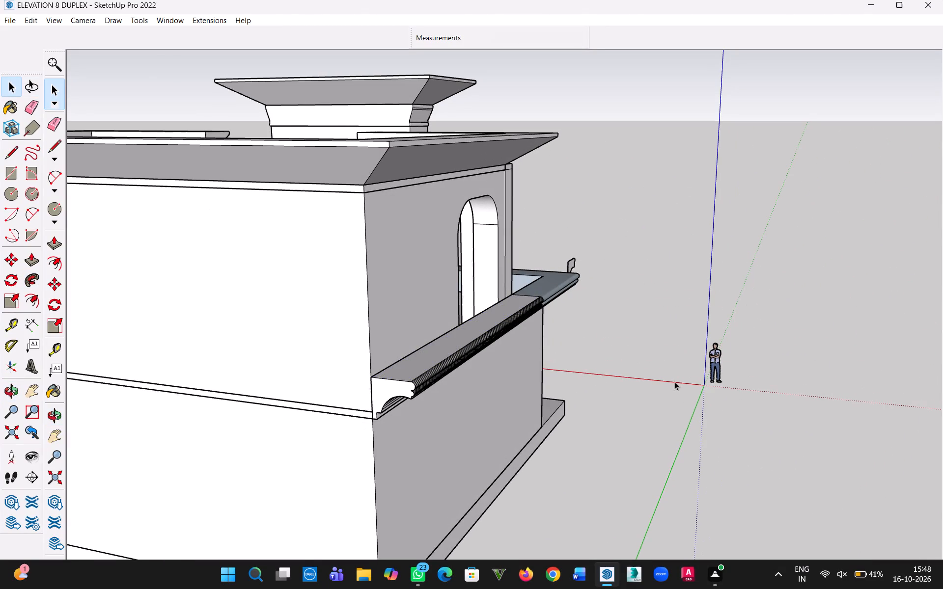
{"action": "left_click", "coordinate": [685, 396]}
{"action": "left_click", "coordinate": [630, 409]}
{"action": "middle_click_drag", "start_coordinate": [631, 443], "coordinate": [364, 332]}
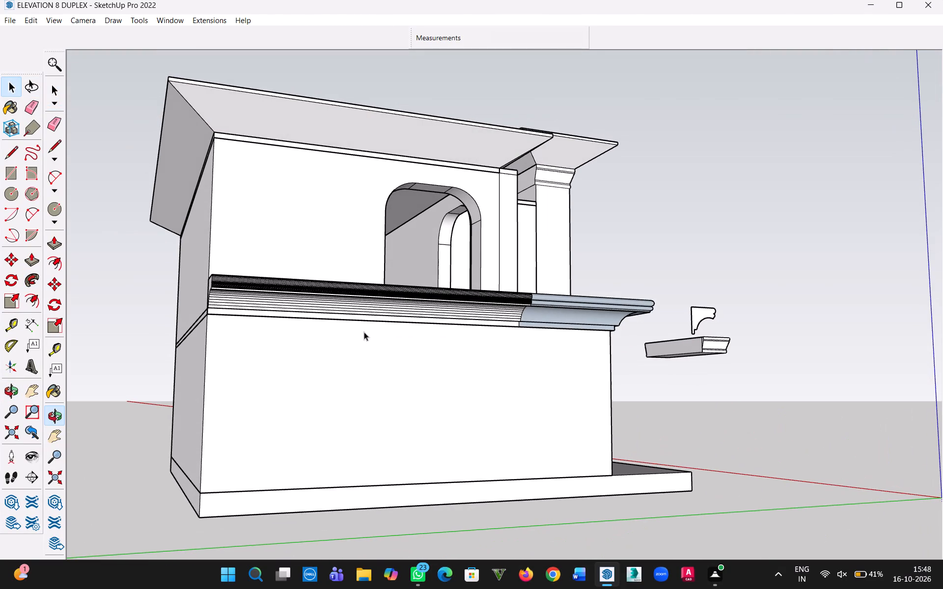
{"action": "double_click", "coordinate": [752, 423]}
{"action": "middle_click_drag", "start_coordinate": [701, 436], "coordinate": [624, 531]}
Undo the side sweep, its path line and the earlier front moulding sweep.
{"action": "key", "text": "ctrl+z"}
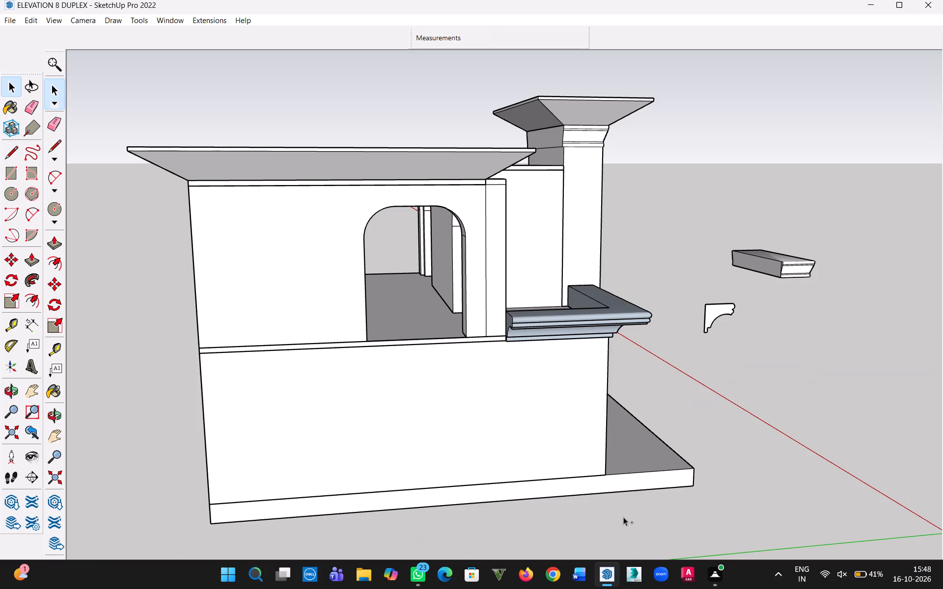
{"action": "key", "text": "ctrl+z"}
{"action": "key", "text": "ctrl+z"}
Draw a path line 29' 3" long on the slab's side top edge, from the corner pillar's foot to the rear corner.
{"action": "middle_click_drag", "start_coordinate": [572, 361], "coordinate": [595, 419]}
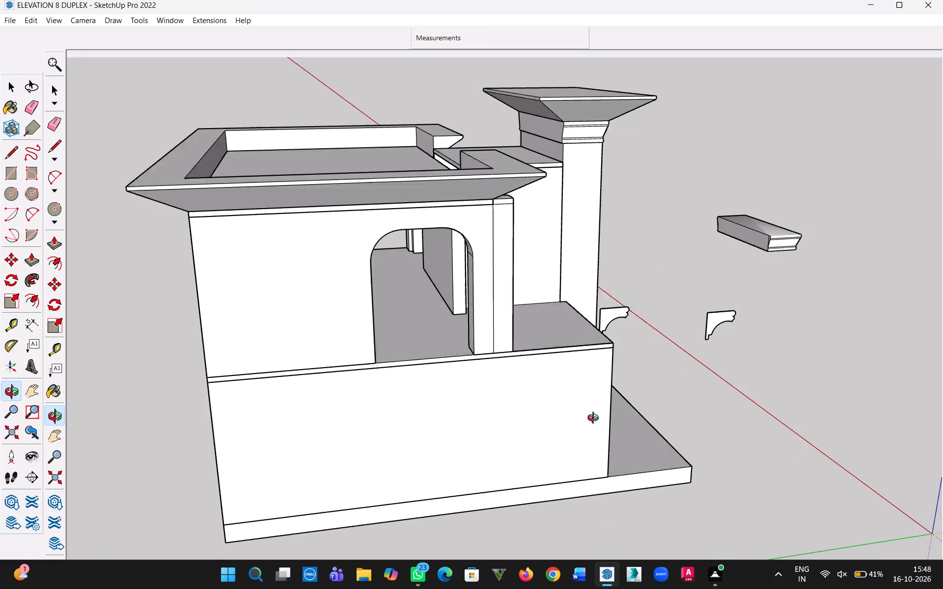
{"action": "middle_click_drag", "start_coordinate": [595, 419], "coordinate": [608, 467]}
{"action": "scroll", "coordinate": [600, 384], "scroll_direction": "up", "scroll_amount": 6}
{"action": "key", "text": "l"}
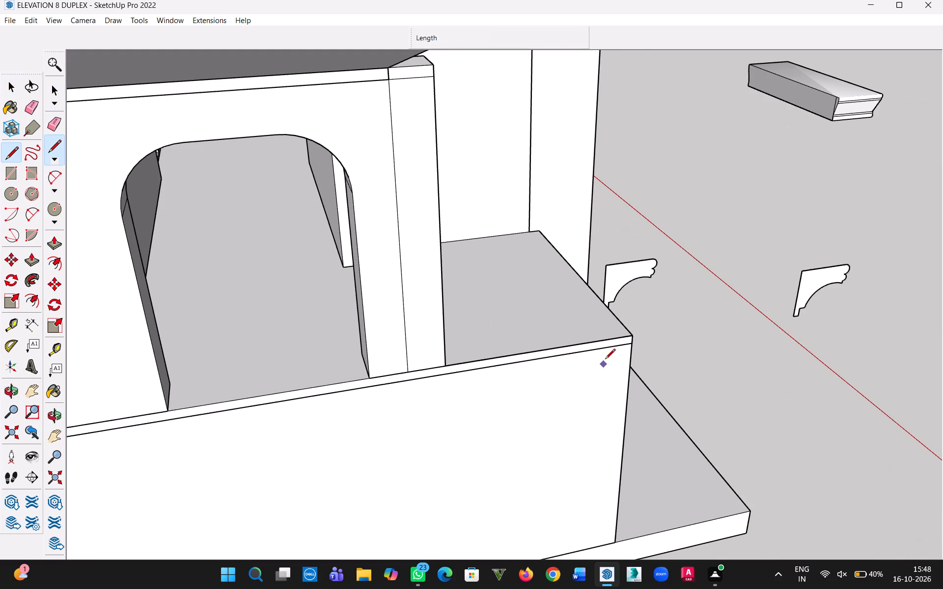
{"action": "left_click", "coordinate": [444, 364]}
{"action": "key", "text": "h"}
{"action": "left_click_drag", "start_coordinate": [319, 388], "coordinate": [774, 399]}
{"action": "key", "text": "Escape"}
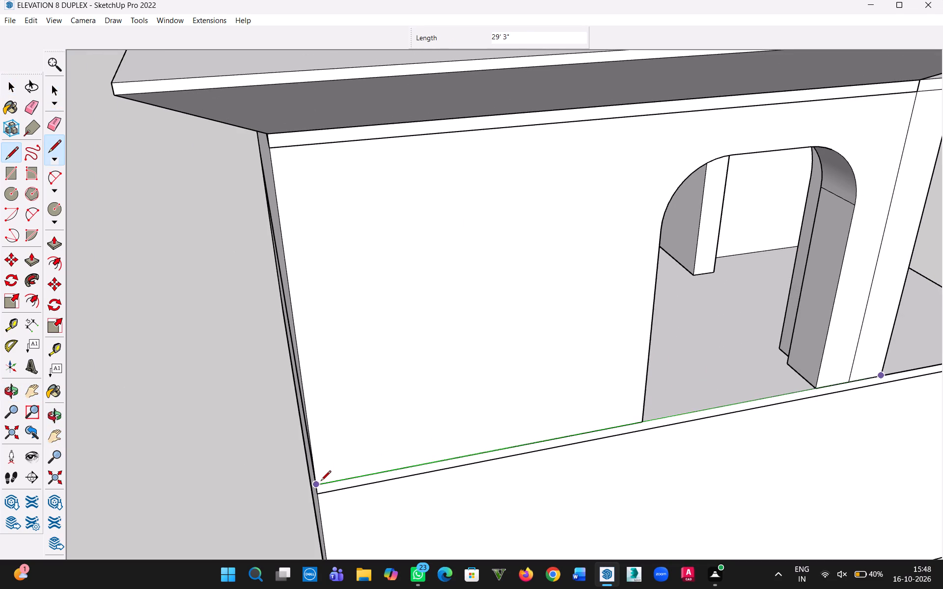
{"action": "left_click", "coordinate": [317, 482]}
Continue the path line along the slab's rear top edge to the opposite rear corner.
{"action": "middle_click_drag", "start_coordinate": [303, 482], "coordinate": [777, 448]}
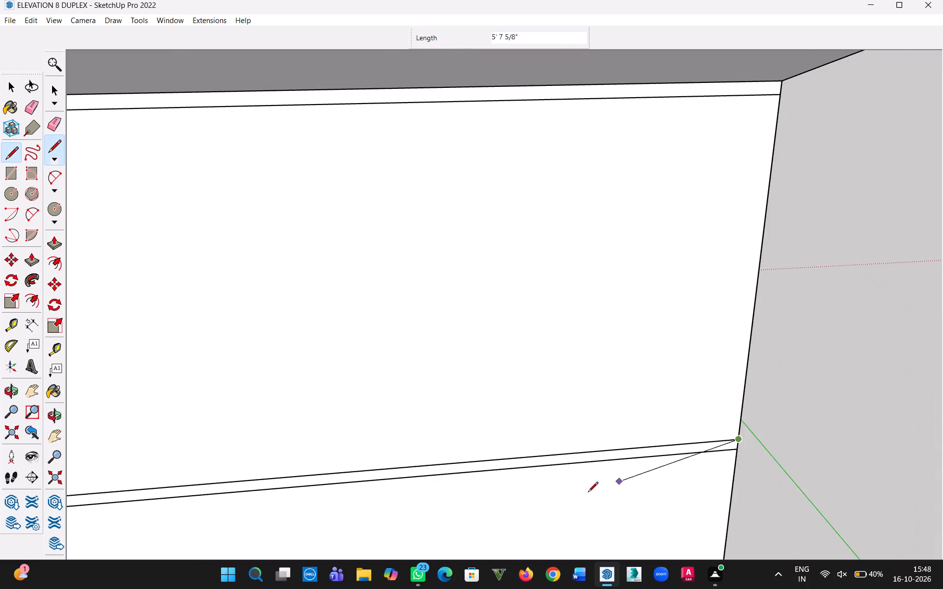
{"action": "scroll", "coordinate": [595, 491], "scroll_direction": "down", "scroll_amount": 8}
{"action": "key", "text": "h"}
{"action": "left_click_drag", "start_coordinate": [402, 490], "coordinate": [831, 449]}
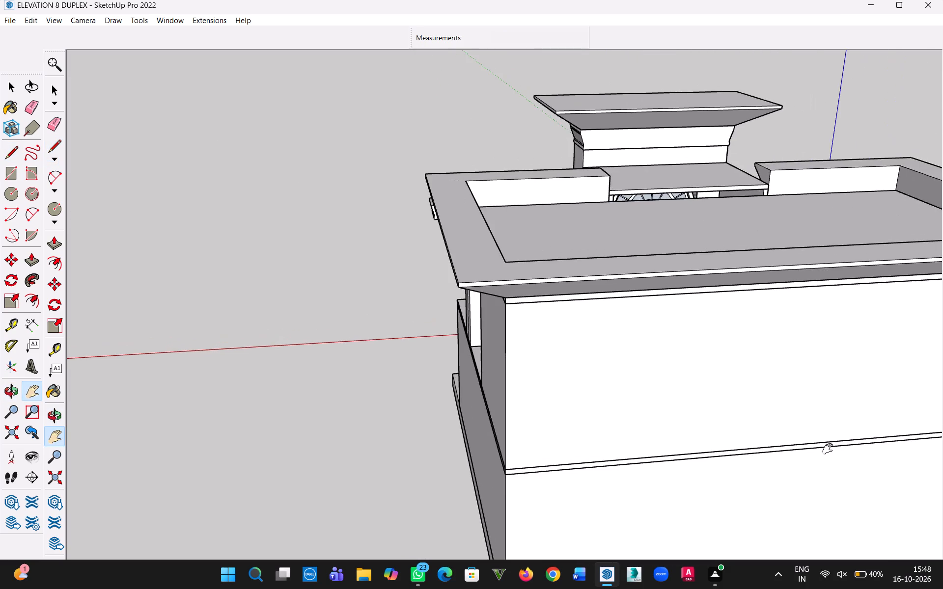
{"action": "scroll", "coordinate": [497, 449], "scroll_direction": "up", "scroll_amount": 8}
{"action": "key", "text": "Escape"}
{"action": "left_click", "coordinate": [491, 481]}
Continue the path along the opposite side edge to the front corner, and 15' 9" along the front edge to the pillar.
{"action": "middle_click_drag", "start_coordinate": [458, 465], "coordinate": [668, 461]}
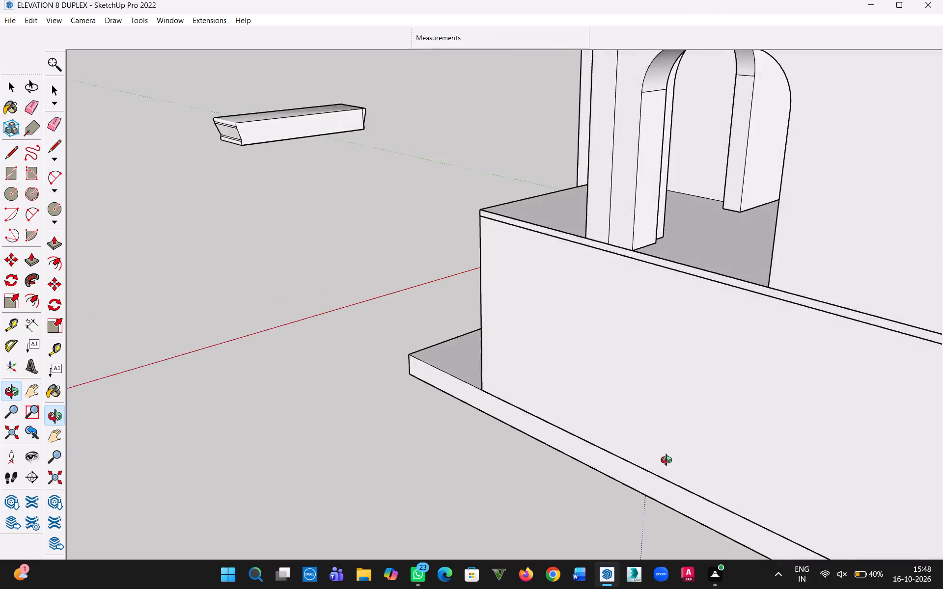
{"action": "middle_click_drag", "start_coordinate": [668, 461], "coordinate": [748, 492]}
{"action": "left_click", "coordinate": [515, 225]}
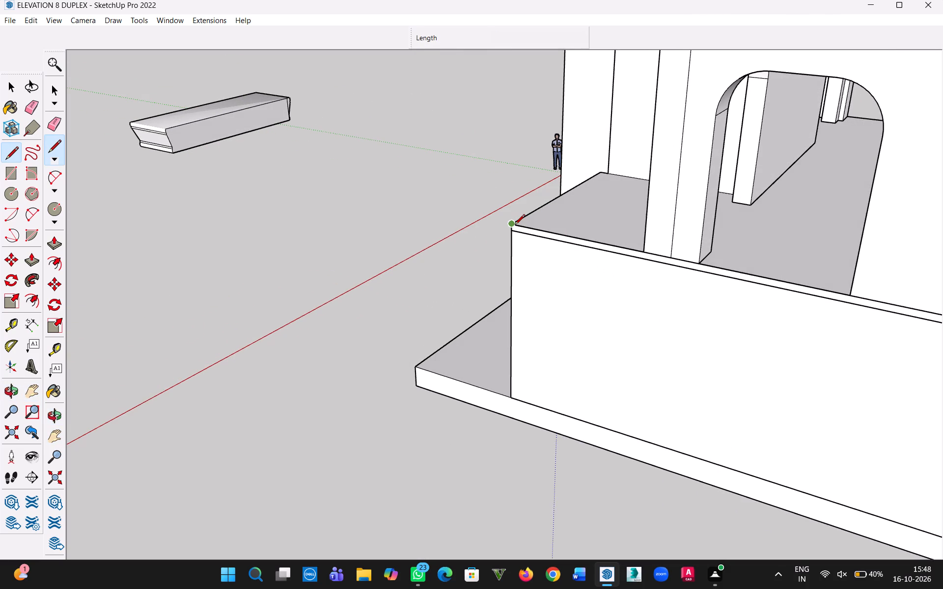
{"action": "middle_click_drag", "start_coordinate": [526, 240], "coordinate": [741, 341]}
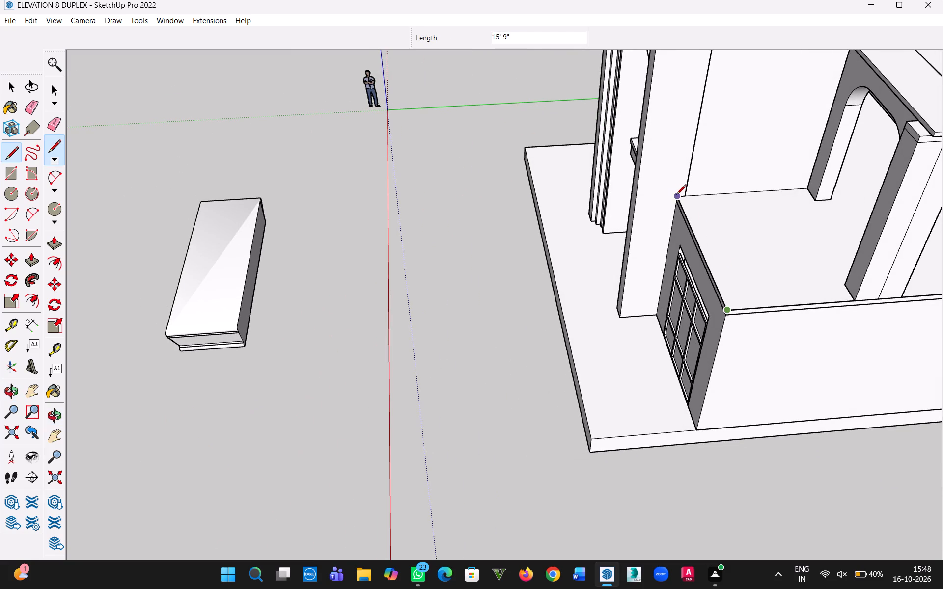
{"action": "left_click", "coordinate": [676, 195]}
Hide the first-floor slab group and the first-floor wall group to expose the sweep path lines.
{"action": "left_click", "coordinate": [18, 83]}
{"action": "scroll", "coordinate": [835, 337], "scroll_direction": "down", "scroll_amount": 3}
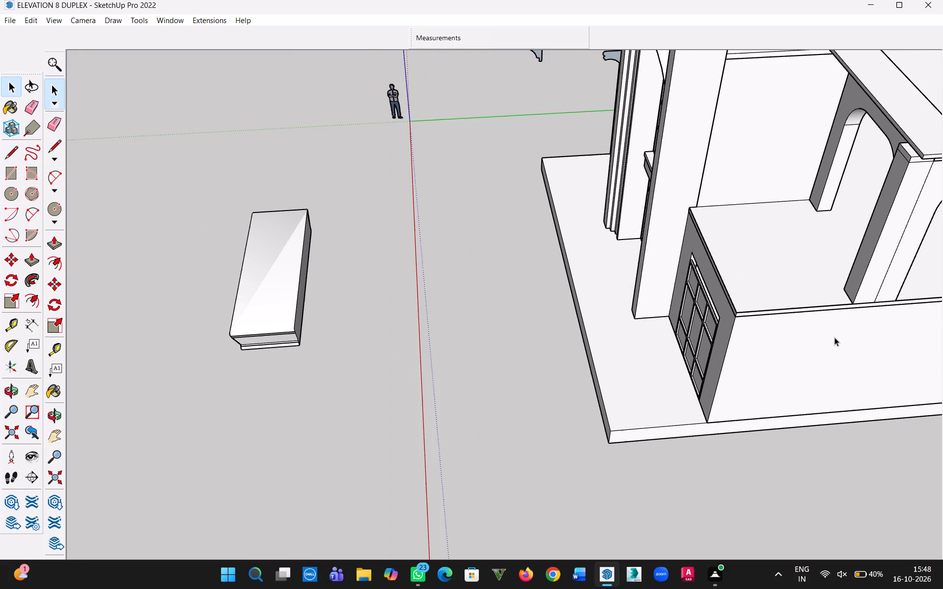
{"action": "left_click", "coordinate": [809, 285]}
{"action": "right_click", "coordinate": [809, 285]}
{"action": "left_click", "coordinate": [850, 322]}
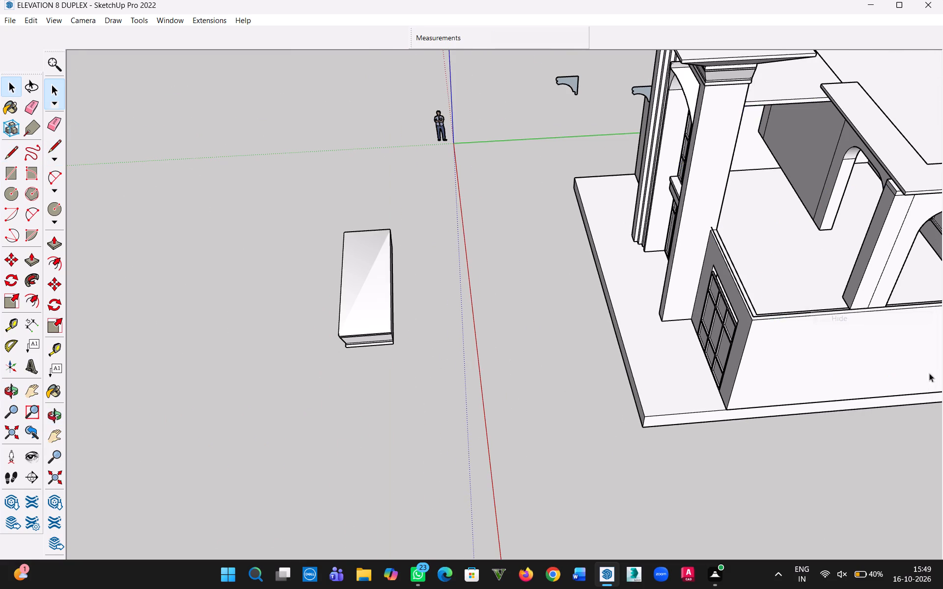
{"action": "middle_click_drag", "start_coordinate": [931, 381], "coordinate": [400, 220]}
{"action": "left_click", "coordinate": [532, 201]}
{"action": "right_click", "coordinate": [532, 201]}
{"action": "left_click", "coordinate": [594, 239]}
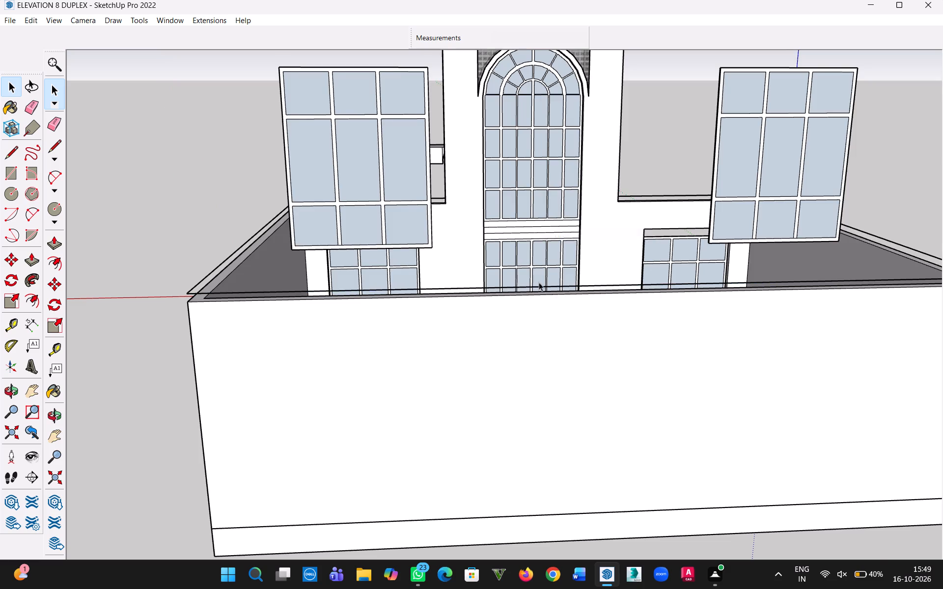
Select all the path lines around the slab perimeter and sweep the corner moulding profile along them with Follow Me.
{"action": "middle_click_drag", "start_coordinate": [539, 283], "coordinate": [208, 279]}
{"action": "middle_click_drag", "start_coordinate": [619, 266], "coordinate": [462, 353]}
{"action": "scroll", "coordinate": [578, 350], "scroll_direction": "up", "scroll_amount": 1}
{"action": "middle_click_drag", "start_coordinate": [577, 351], "coordinate": [563, 373]}
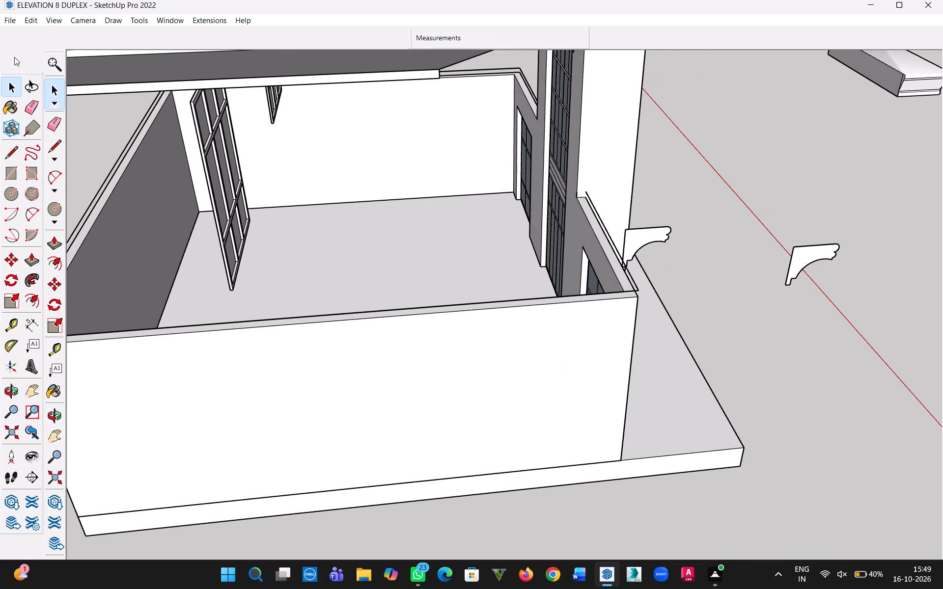
{"action": "left_click", "coordinate": [394, 307]}
{"action": "left_click", "coordinate": [391, 311]}
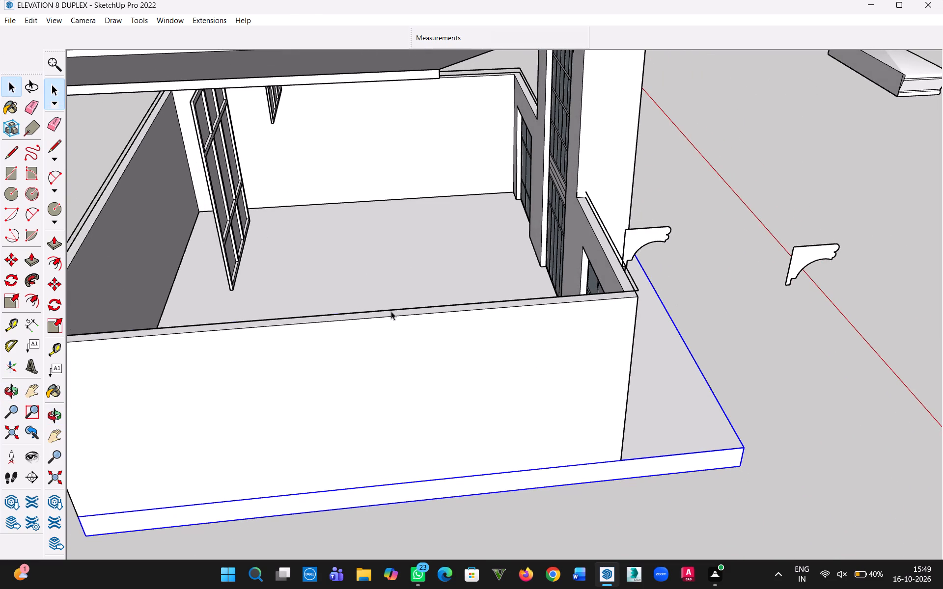
{"action": "left_click", "coordinate": [535, 298], "text": "ctrl"}
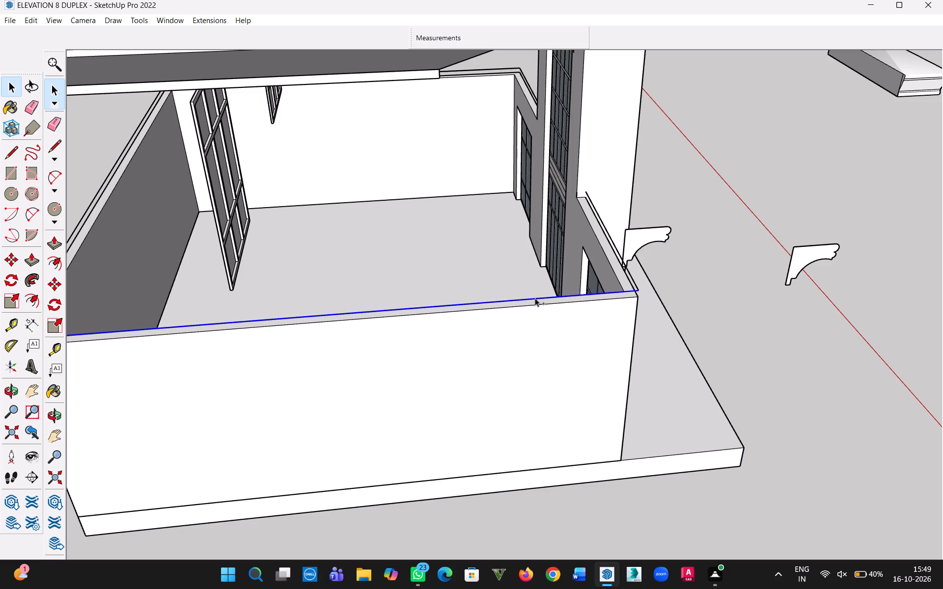
{"action": "left_click", "coordinate": [634, 282], "text": "ctrl"}
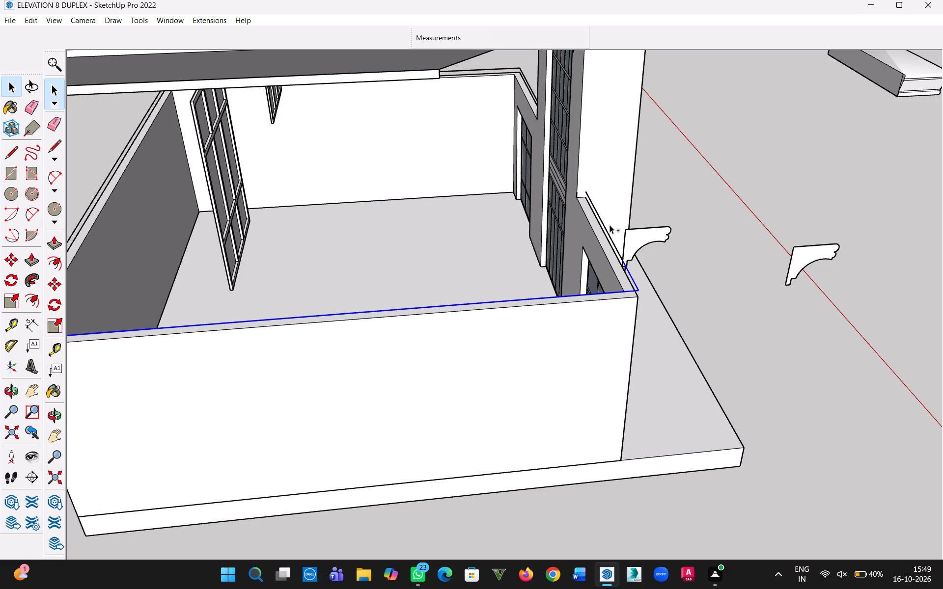
{"action": "left_click", "coordinate": [607, 230], "text": "ctrl"}
{"action": "middle_click_drag", "start_coordinate": [355, 366], "coordinate": [404, 366], "text": "ctrl"}
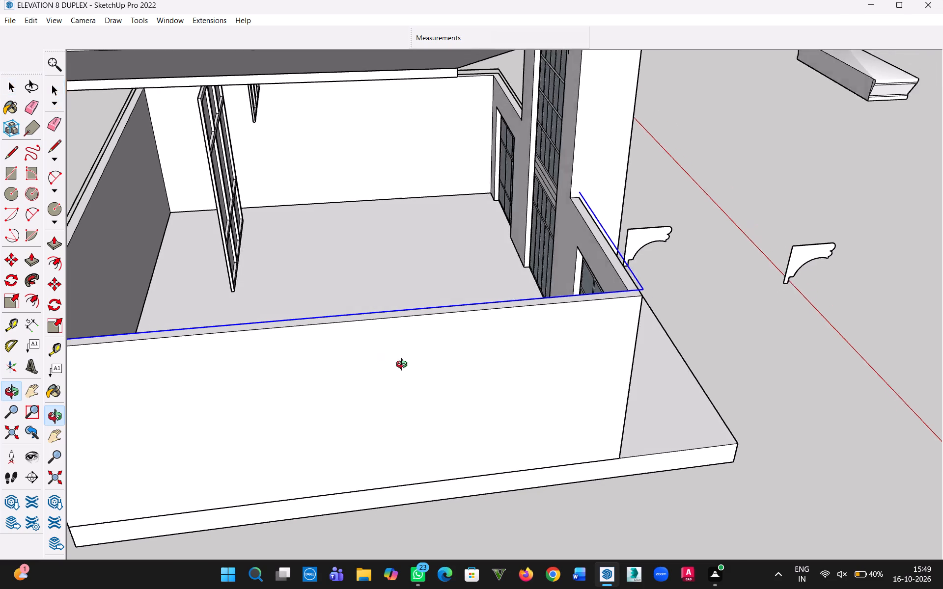
{"action": "middle_click_drag", "start_coordinate": [404, 366], "coordinate": [463, 365], "text": "ctrl"}
{"action": "scroll", "coordinate": [308, 394], "scroll_direction": "down", "scroll_amount": 3, "text": "ctrl"}
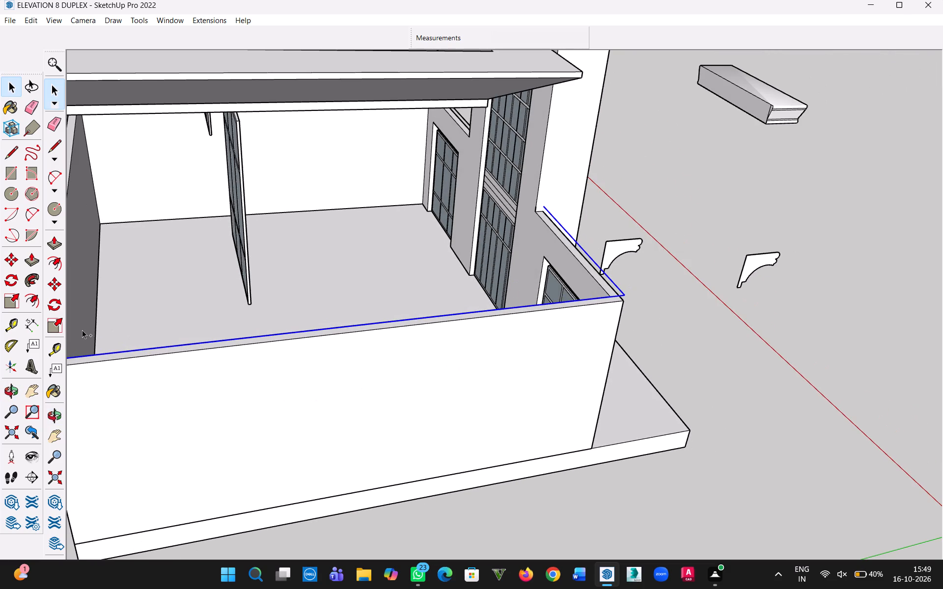
{"action": "left_click", "coordinate": [82, 330], "text": "ctrl"}
{"action": "middle_click_drag", "start_coordinate": [114, 383], "coordinate": [660, 352]}
{"action": "middle_click_drag", "start_coordinate": [682, 348], "coordinate": [885, 317]}
{"action": "middle_click_drag", "start_coordinate": [748, 483], "coordinate": [765, 417]}
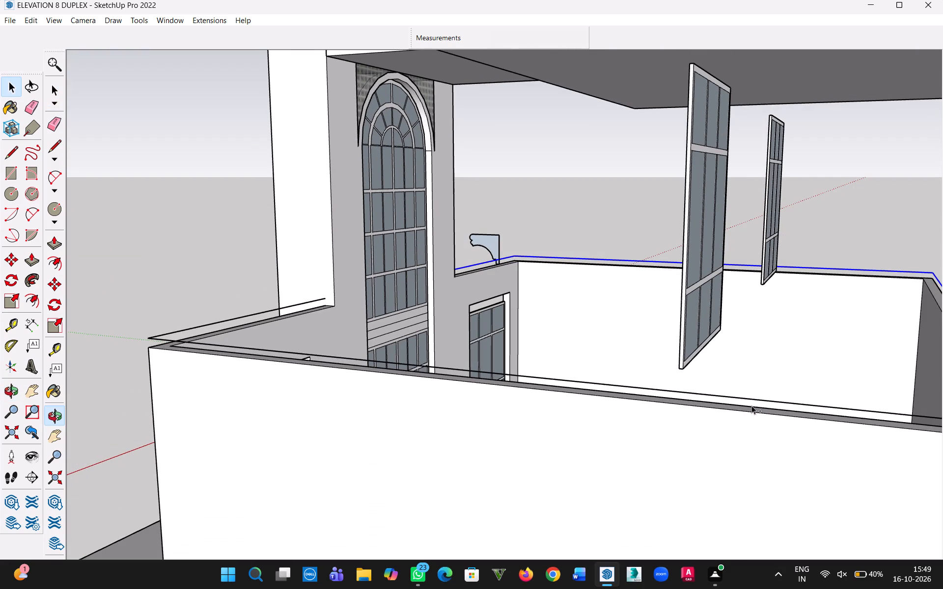
{"action": "left_click", "coordinate": [752, 399], "text": "ctrl"}
{"action": "middle_click_drag", "start_coordinate": [273, 376], "coordinate": [513, 419], "text": "ctrl"}
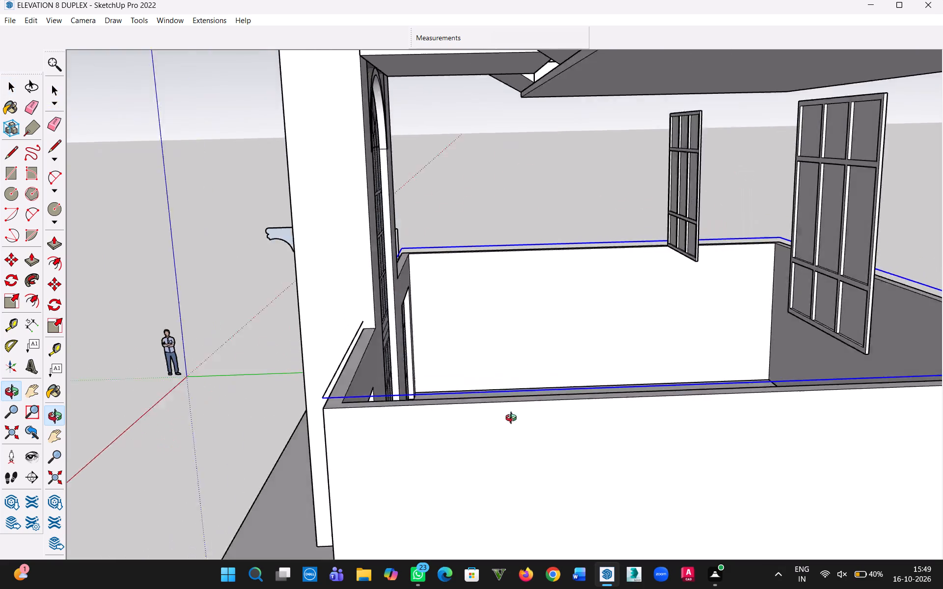
{"action": "middle_click_drag", "start_coordinate": [513, 419], "coordinate": [578, 443], "text": "ctrl"}
{"action": "left_click", "coordinate": [484, 443], "text": "ctrl"}
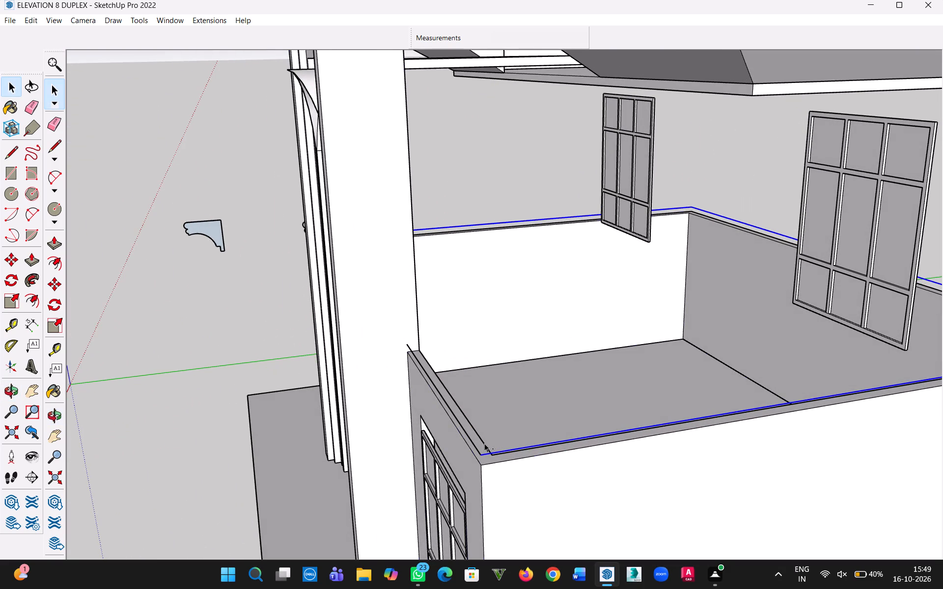
{"action": "left_click", "coordinate": [451, 447], "text": "shift"}
{"action": "scroll", "coordinate": [478, 431], "scroll_direction": "up", "scroll_amount": 3, "text": "ctrl"}
{"action": "middle_click_drag", "start_coordinate": [473, 444], "coordinate": [568, 509], "text": "ctrl"}
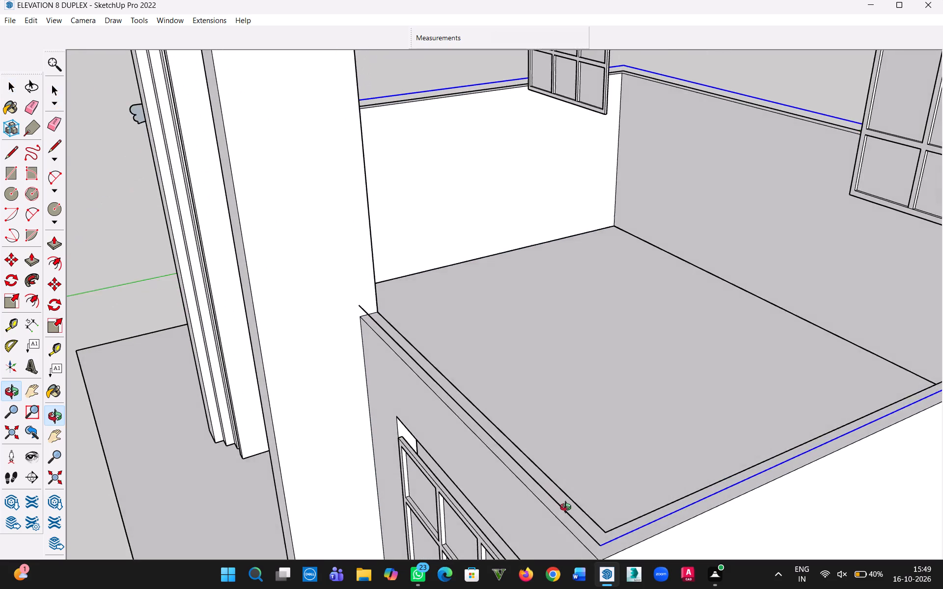
{"action": "middle_click_drag", "start_coordinate": [568, 509], "coordinate": [631, 360], "text": "ctrl"}
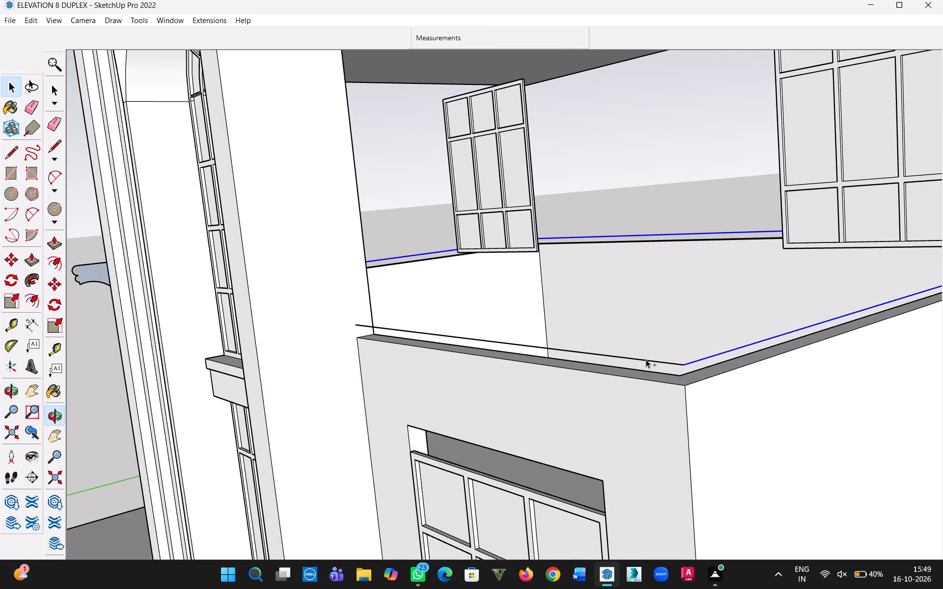
{"action": "left_click", "coordinate": [645, 361], "text": "ctrl"}
{"action": "middle_click_drag", "start_coordinate": [525, 412], "coordinate": [662, 463], "text": "ctrl"}
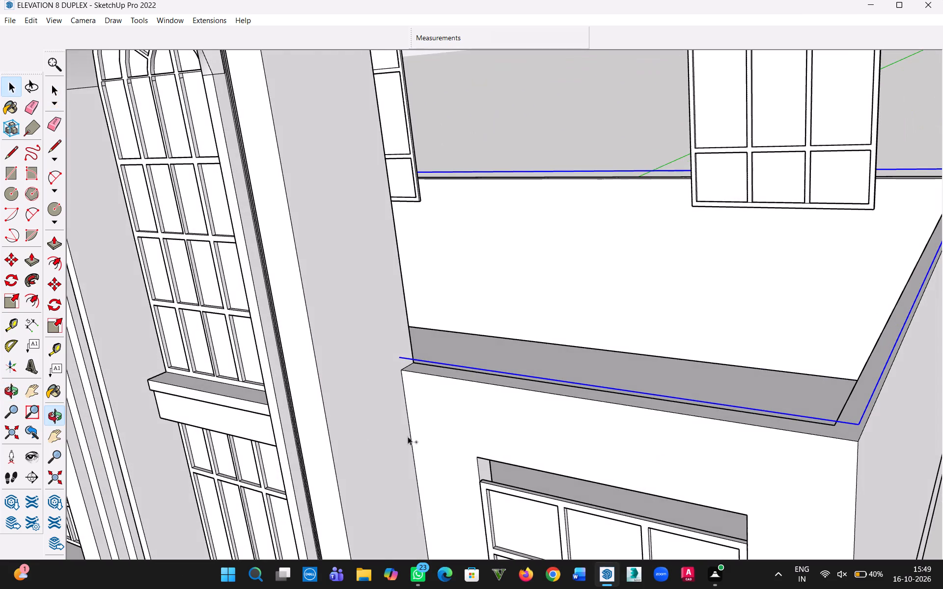
{"action": "middle_click_drag", "start_coordinate": [328, 424], "coordinate": [570, 428], "text": "ctrl"}
{"action": "scroll", "coordinate": [398, 439], "scroll_direction": "down", "scroll_amount": 9, "text": "ctrl"}
{"action": "middle_click_drag", "start_coordinate": [185, 449], "coordinate": [480, 384]}
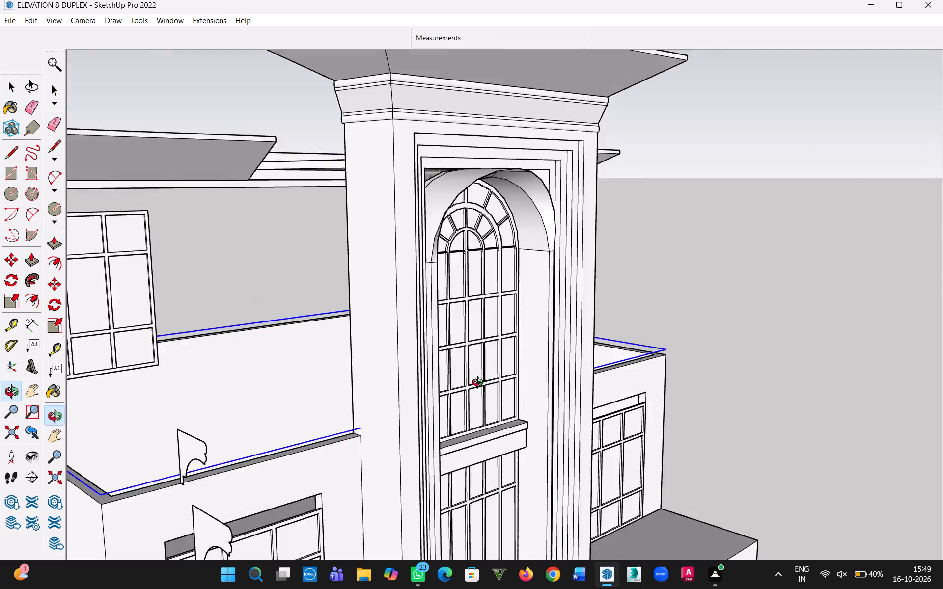
{"action": "middle_click_drag", "start_coordinate": [480, 384], "coordinate": [735, 376]}
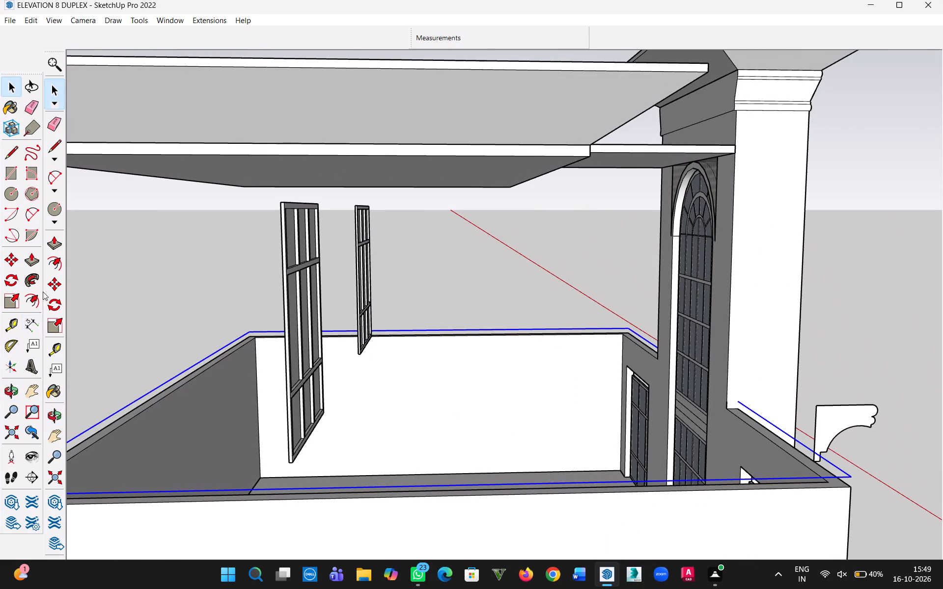
{"action": "left_click", "coordinate": [35, 286]}
{"action": "left_click", "coordinate": [835, 413]}
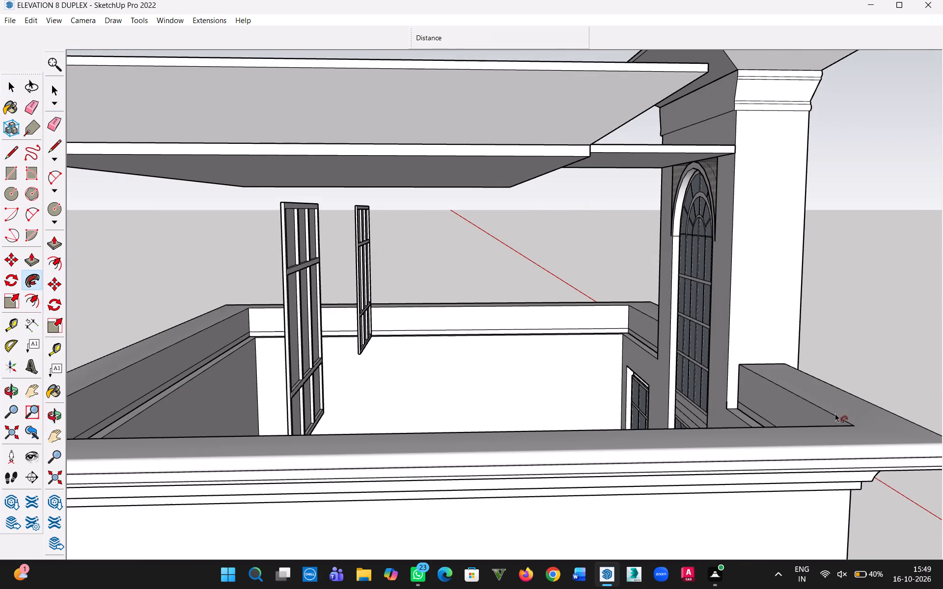
{"action": "left_click", "coordinate": [19, 91]}
{"action": "left_click", "coordinate": [491, 279]}
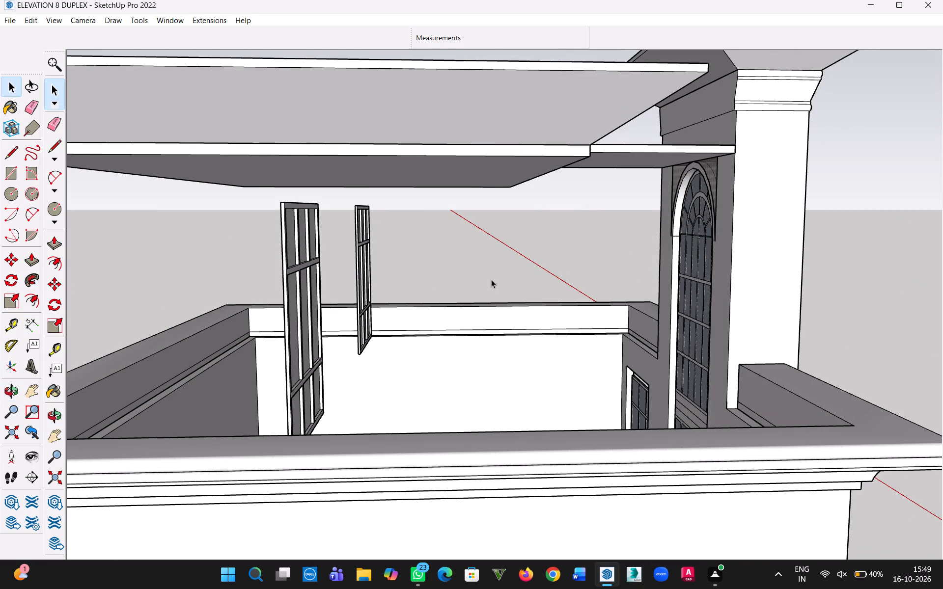
Unhide all hidden objects to bring back the first-floor slab and wall groups.
{"action": "scroll", "coordinate": [499, 273], "scroll_direction": "down", "scroll_amount": 8}
{"action": "middle_click_drag", "start_coordinate": [607, 450], "coordinate": [45, 428]}
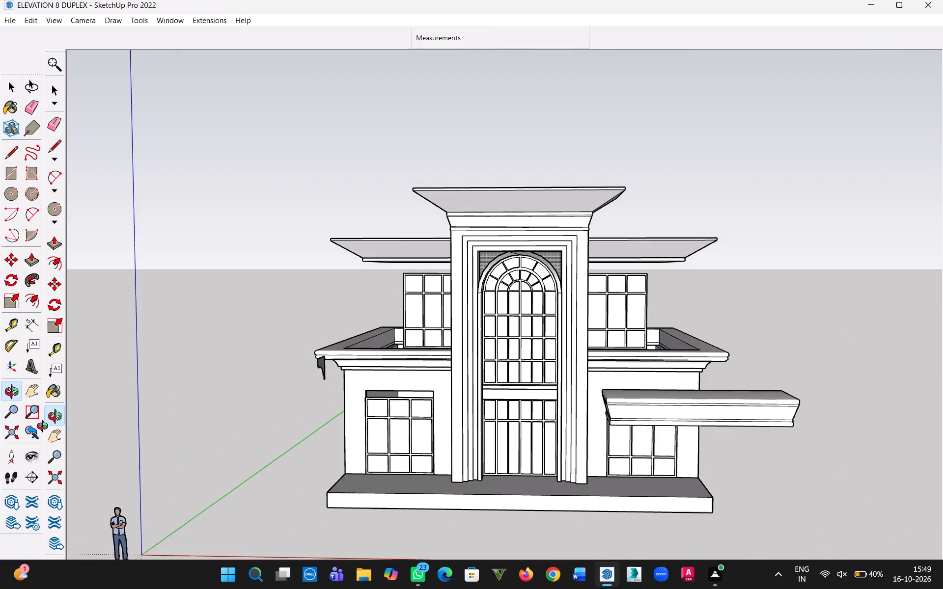
{"action": "middle_click_drag", "start_coordinate": [45, 428], "coordinate": [56, 439]}
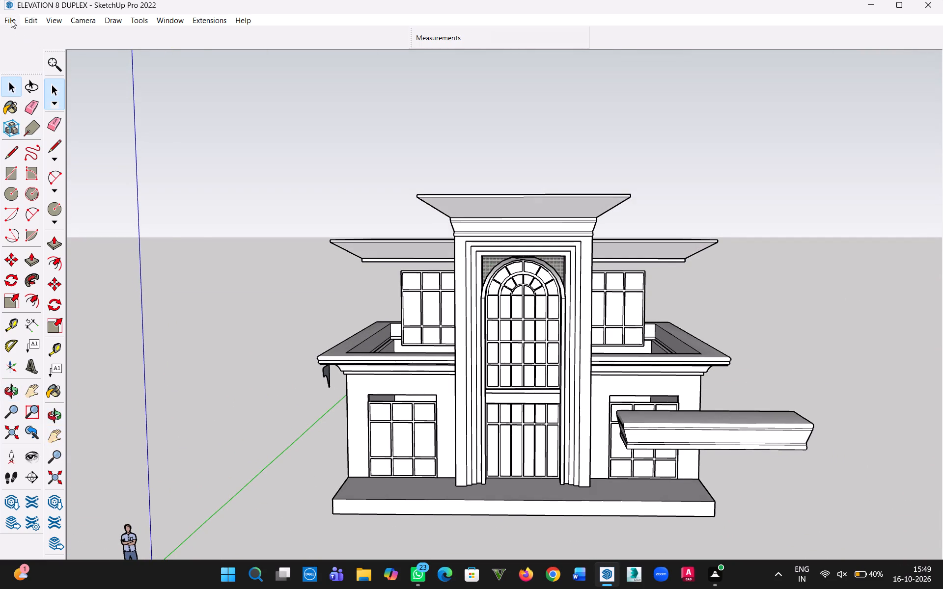
{"action": "left_click", "coordinate": [11, 20]}
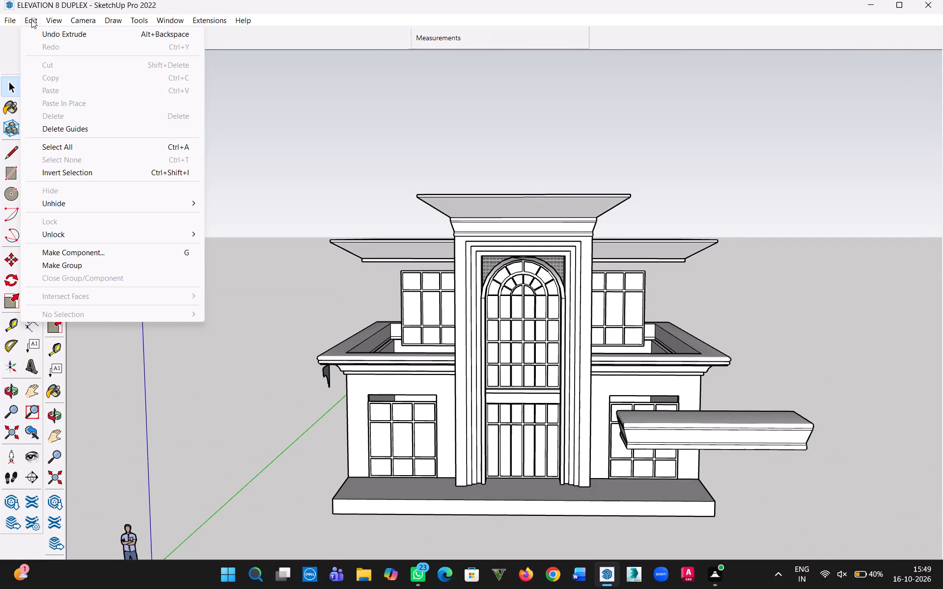
{"action": "left_click", "coordinate": [57, 126]}
{"action": "left_click", "coordinate": [33, 21]}
{"action": "left_click", "coordinate": [215, 226]}
Examine the swept perimeter moulding on the building from the front, sides and above.
{"action": "scroll", "coordinate": [453, 354], "scroll_direction": "down", "scroll_amount": 2}
{"action": "middle_click_drag", "start_coordinate": [252, 318], "coordinate": [348, 431]}
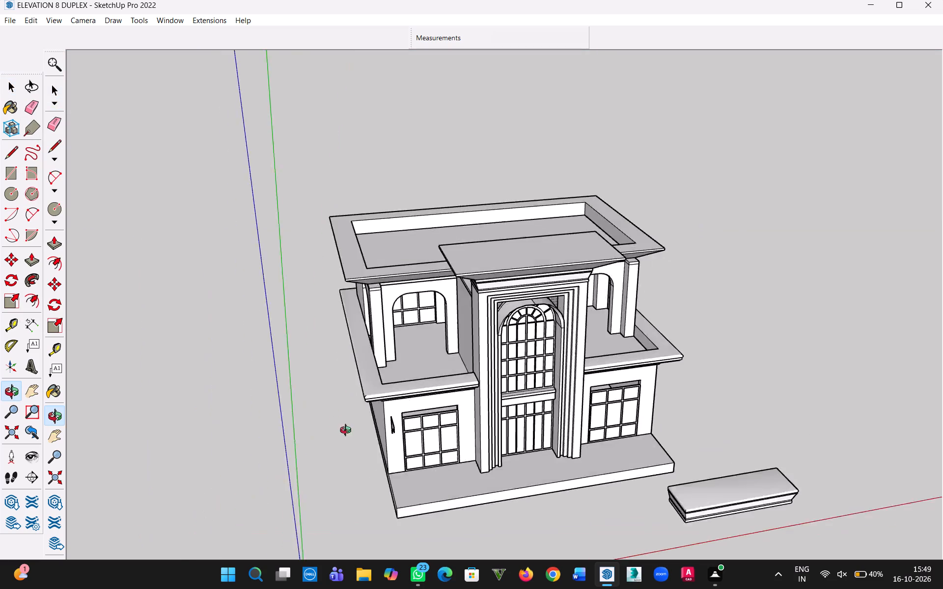
{"action": "middle_click_drag", "start_coordinate": [348, 431], "coordinate": [483, 480]}
{"action": "left_click", "coordinate": [279, 460]}
{"action": "middle_click_drag", "start_coordinate": [416, 462], "coordinate": [766, 258]}
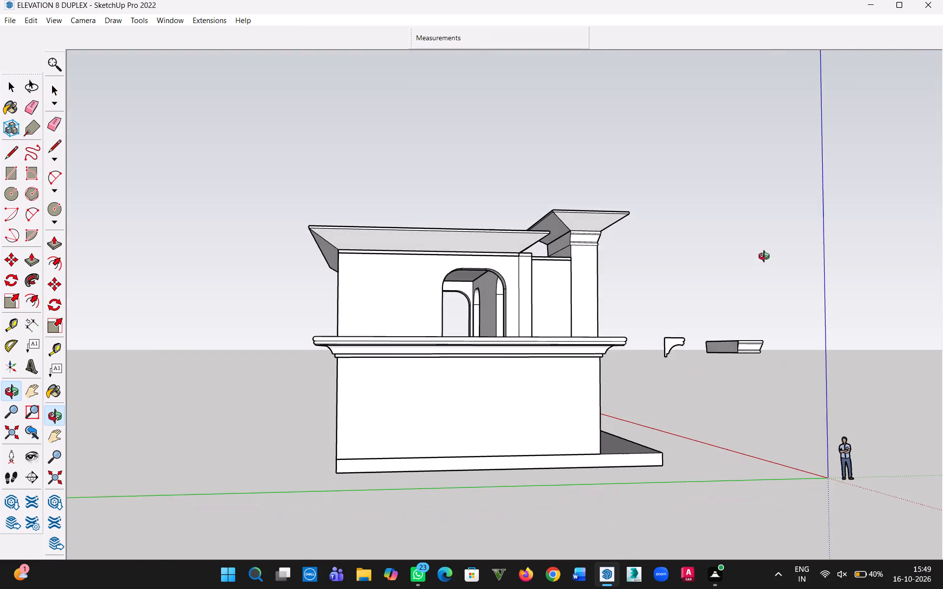
{"action": "middle_click_drag", "start_coordinate": [766, 258], "coordinate": [250, 336]}
{"action": "scroll", "coordinate": [496, 470], "scroll_direction": "down", "scroll_amount": 1}
{"action": "middle_click_drag", "start_coordinate": [492, 480], "coordinate": [727, 466]}
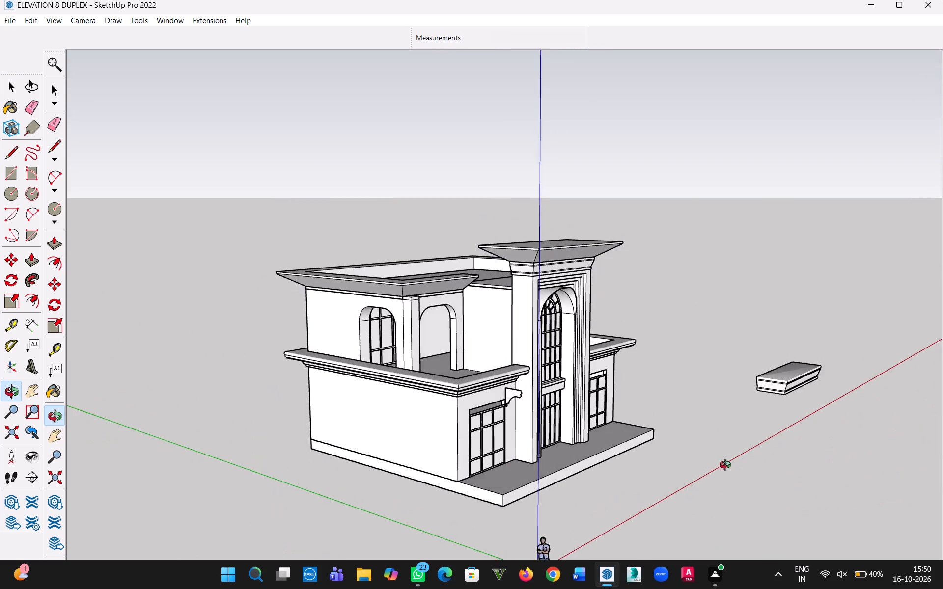
{"action": "middle_click_drag", "start_coordinate": [727, 466], "coordinate": [264, 428]}
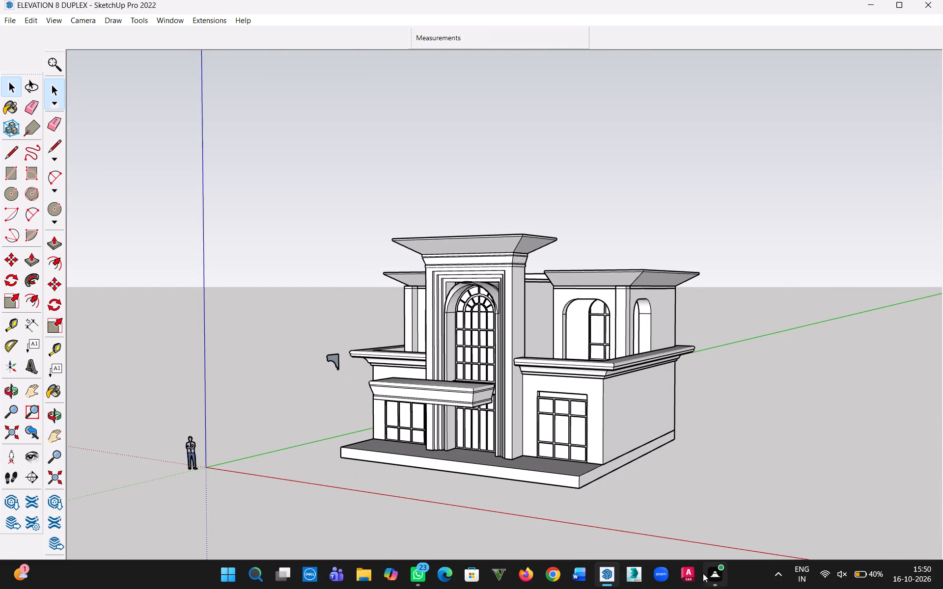
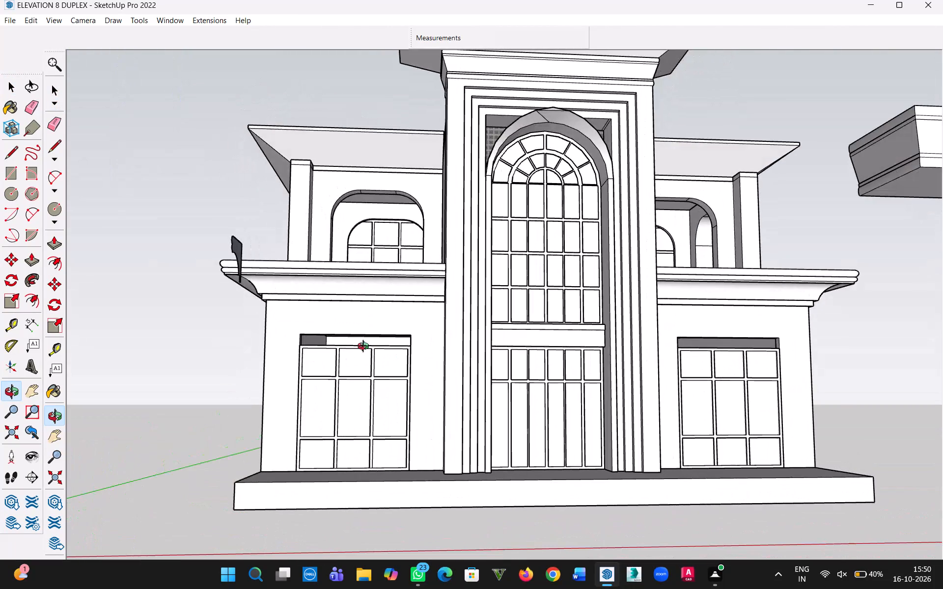
Make a group of the corner moulding profile face and its edges at the front of the slab.
{"action": "scroll", "coordinate": [398, 343], "scroll_direction": "down", "scroll_amount": 3}
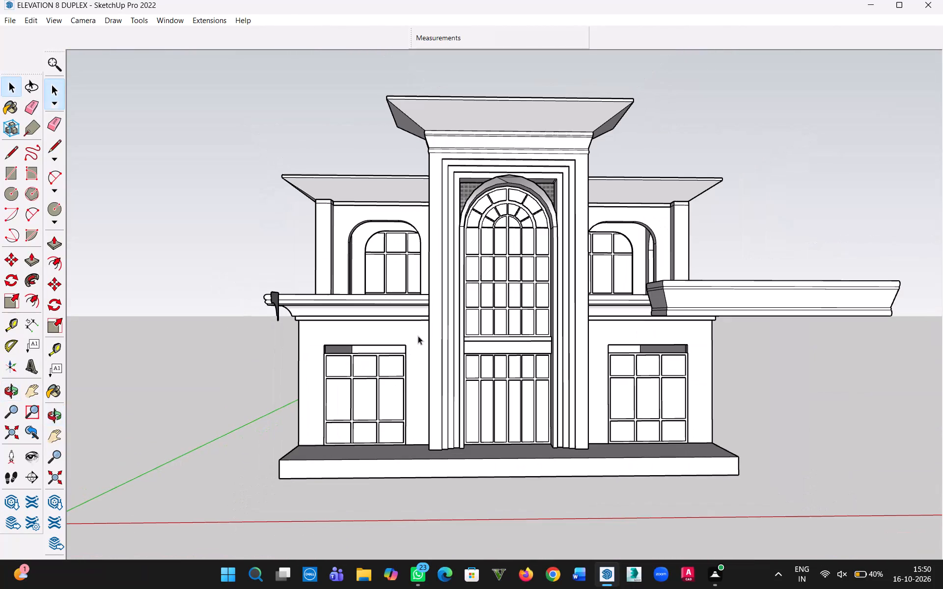
{"action": "scroll", "coordinate": [446, 264], "scroll_direction": "down", "scroll_amount": 1}
{"action": "middle_click_drag", "start_coordinate": [446, 264], "coordinate": [479, 283]}
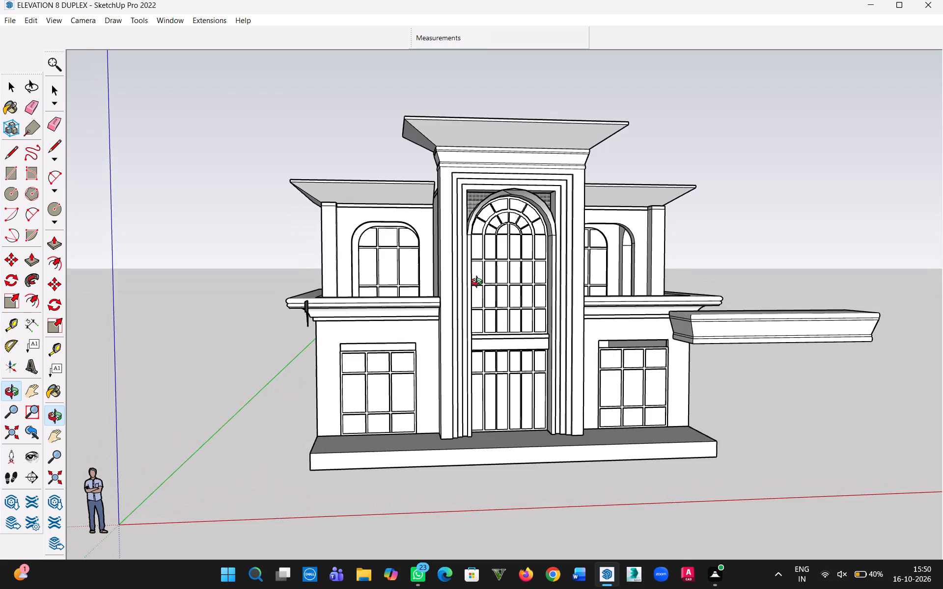
{"action": "middle_click_drag", "start_coordinate": [479, 283], "coordinate": [531, 277]}
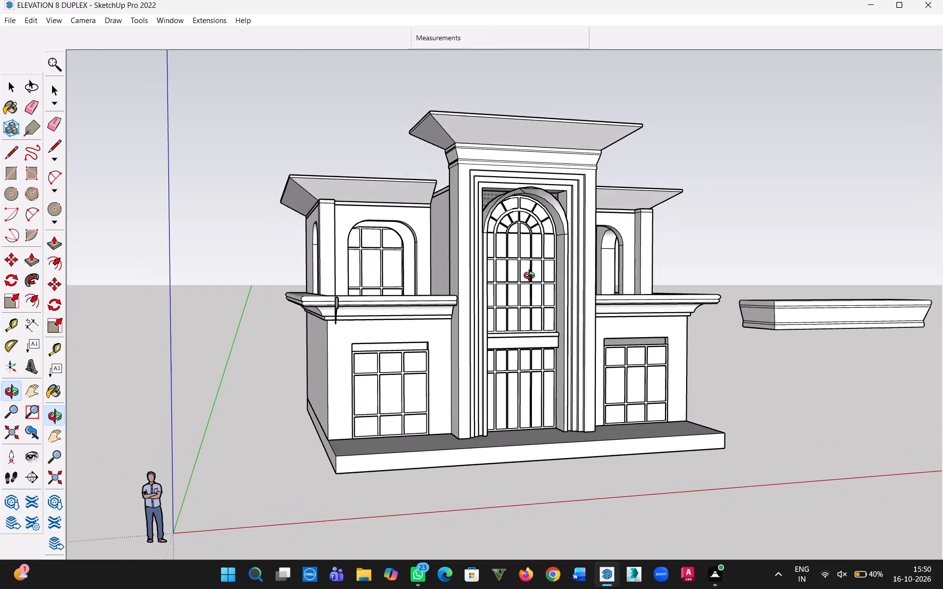
{"action": "middle_click_drag", "start_coordinate": [531, 277], "coordinate": [531, 278]}
{"action": "scroll", "coordinate": [430, 321], "scroll_direction": "down", "scroll_amount": 2}
{"action": "middle_click_drag", "start_coordinate": [382, 350], "coordinate": [593, 346]}
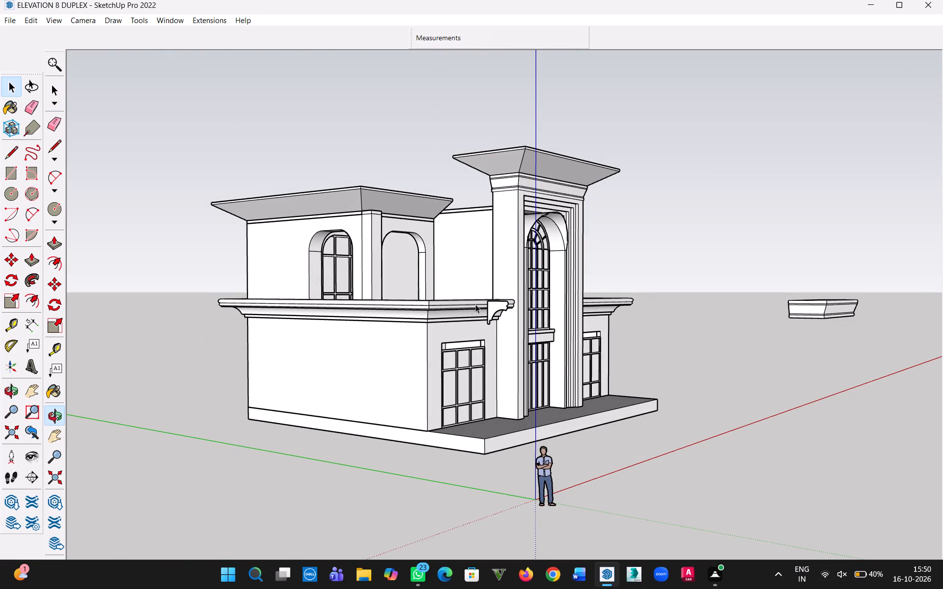
{"action": "left_click", "coordinate": [497, 306]}
{"action": "double_click", "coordinate": [497, 306]}
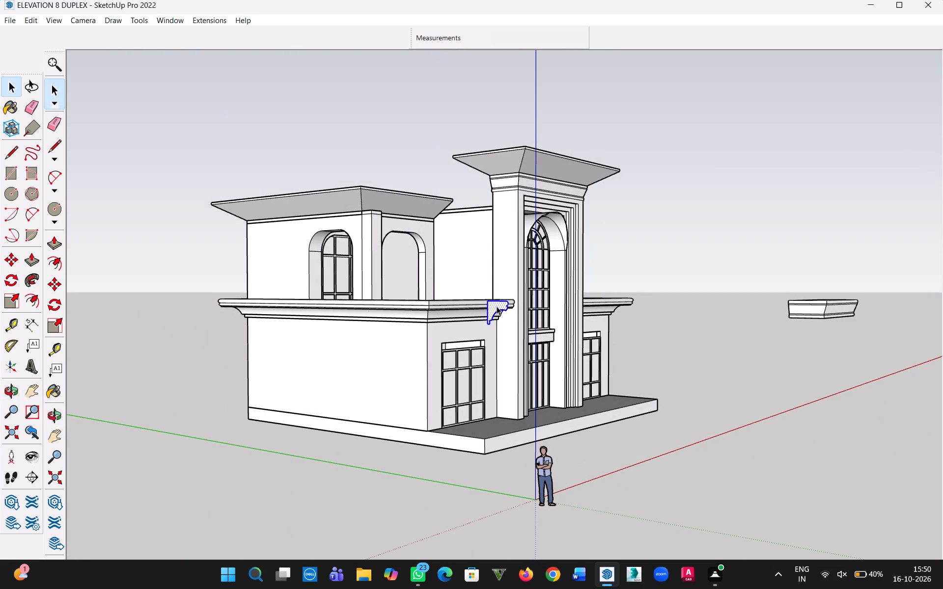
{"action": "right_click", "coordinate": [497, 306]}
{"action": "left_click", "coordinate": [563, 146]}
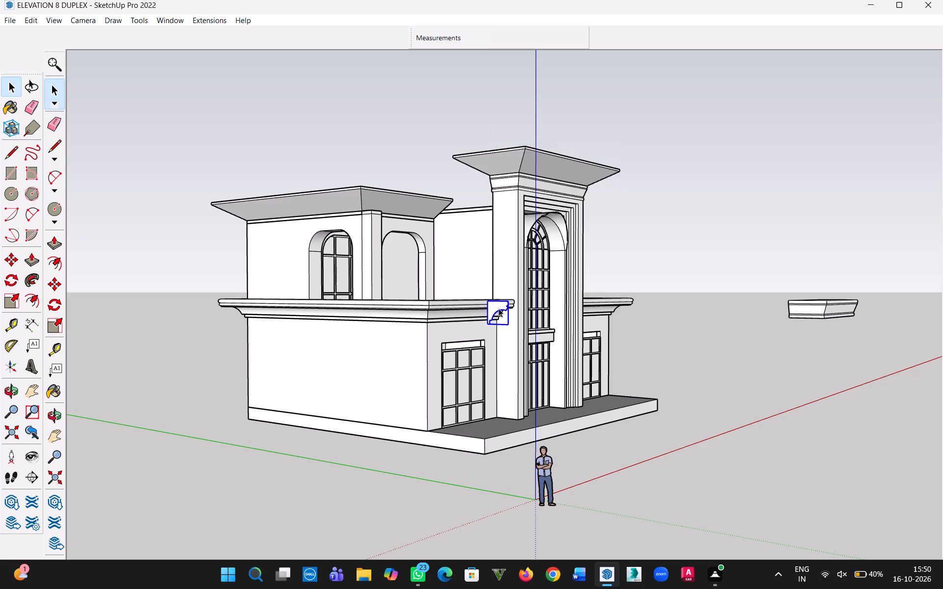
Move the grouped moulding profile away from the slab into the empty space clear of the building.
{"action": "key", "text": "m"}
{"action": "left_click", "coordinate": [496, 309]}
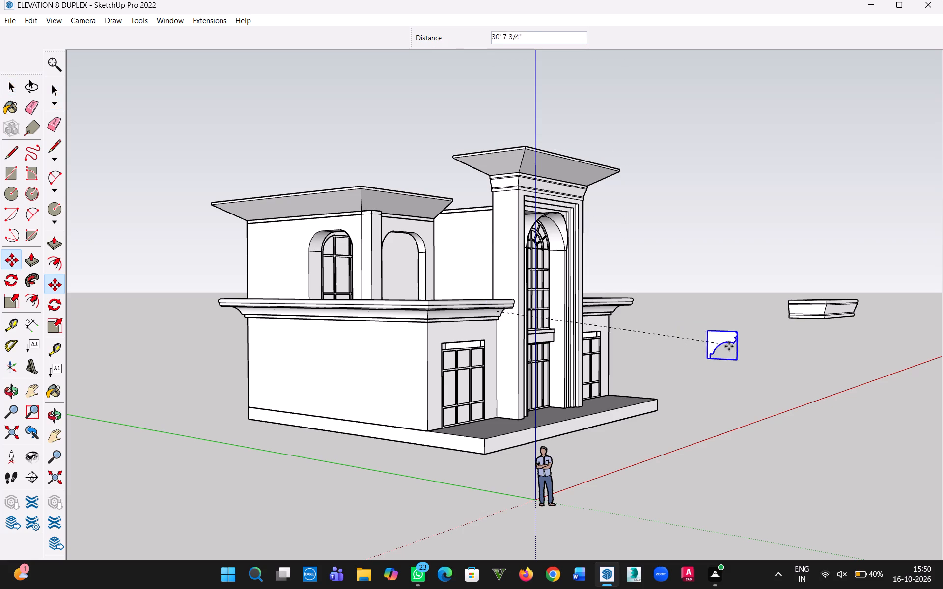
{"action": "left_click", "coordinate": [752, 355]}
{"action": "left_click", "coordinate": [16, 92]}
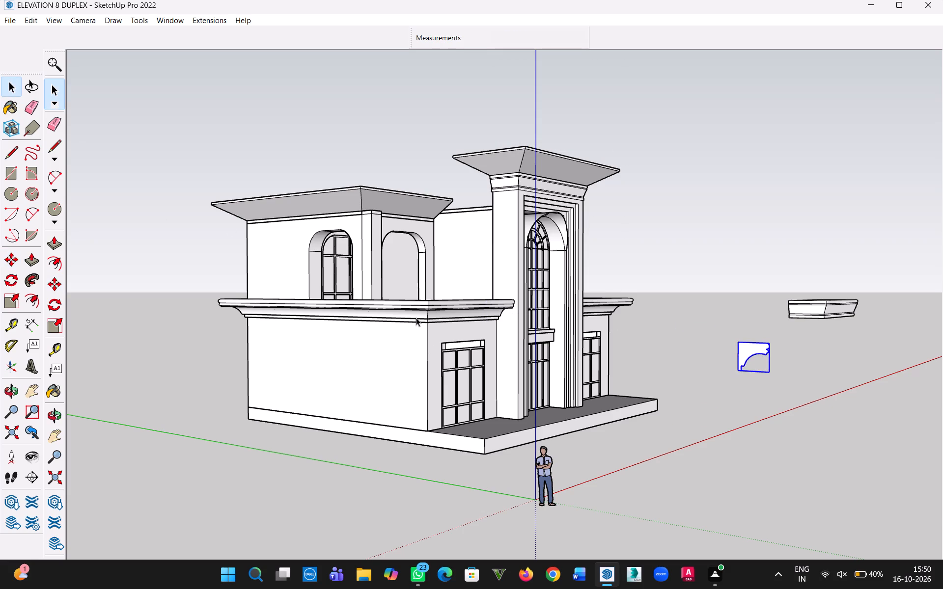
Select all connected geometry of the swept perimeter moulding around the slab and make it a group.
{"action": "triple_click", "coordinate": [416, 318]}
{"action": "left_click", "coordinate": [416, 318]}
{"action": "left_click", "coordinate": [172, 311]}
{"action": "middle_click_drag", "start_coordinate": [228, 333], "coordinate": [279, 398]}
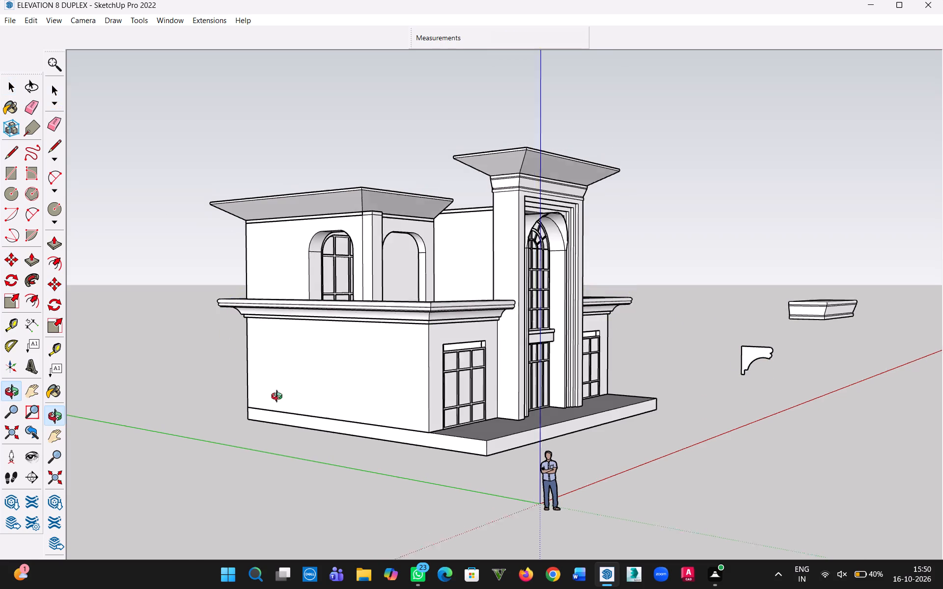
{"action": "middle_click_drag", "start_coordinate": [279, 398], "coordinate": [325, 443]}
{"action": "double_click", "coordinate": [492, 364]}
{"action": "middle_click", "coordinate": [492, 364]}
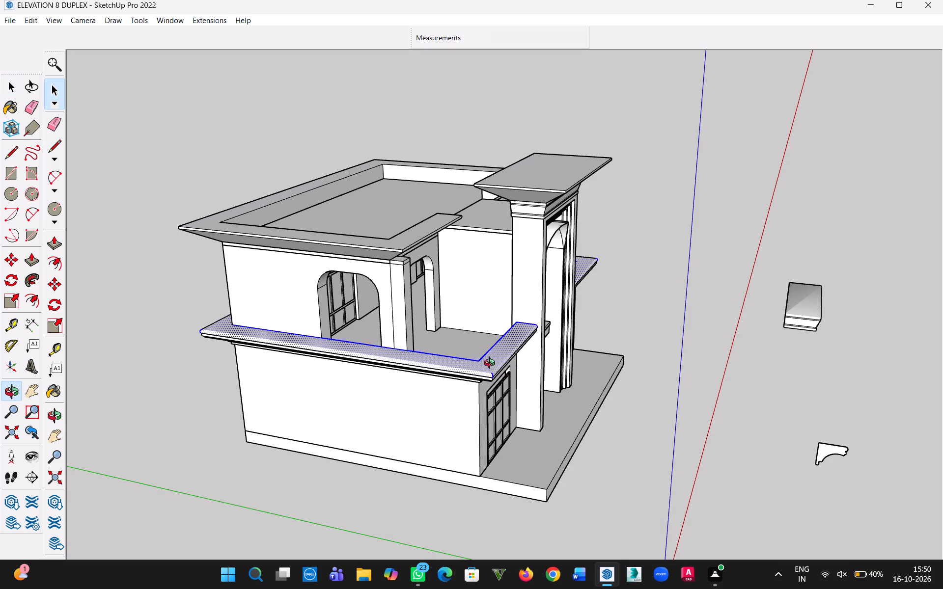
{"action": "scroll", "coordinate": [499, 362], "scroll_direction": "up", "scroll_amount": 9}
{"action": "triple_click", "coordinate": [495, 372]}
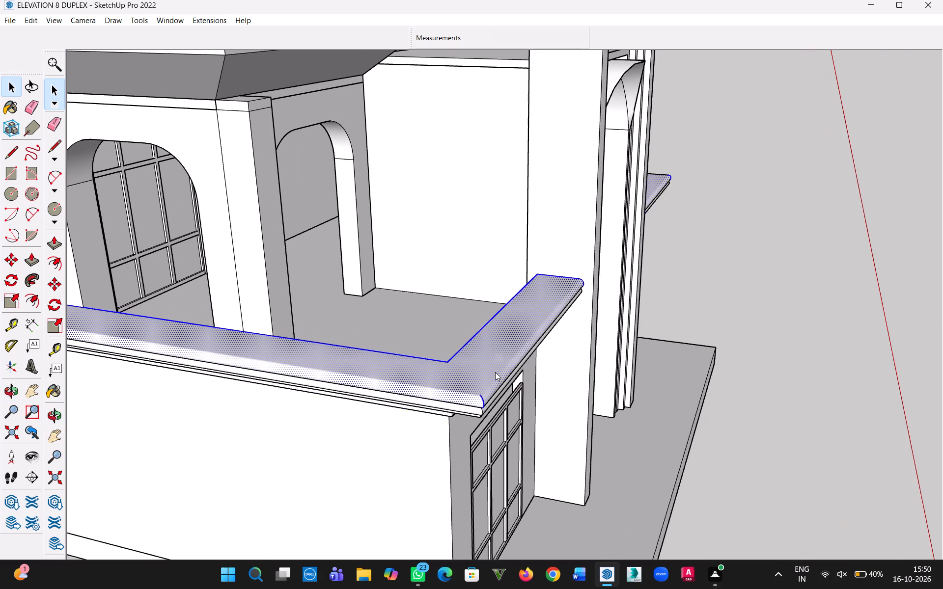
{"action": "right_click", "coordinate": [495, 372]}
{"action": "left_click", "coordinate": [548, 233]}
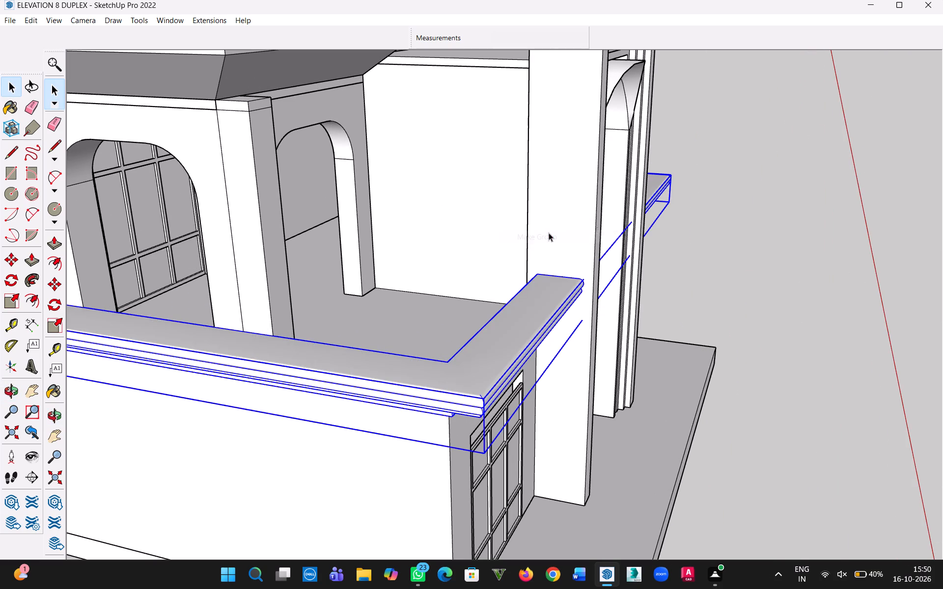
{"action": "left_click", "coordinate": [811, 214]}
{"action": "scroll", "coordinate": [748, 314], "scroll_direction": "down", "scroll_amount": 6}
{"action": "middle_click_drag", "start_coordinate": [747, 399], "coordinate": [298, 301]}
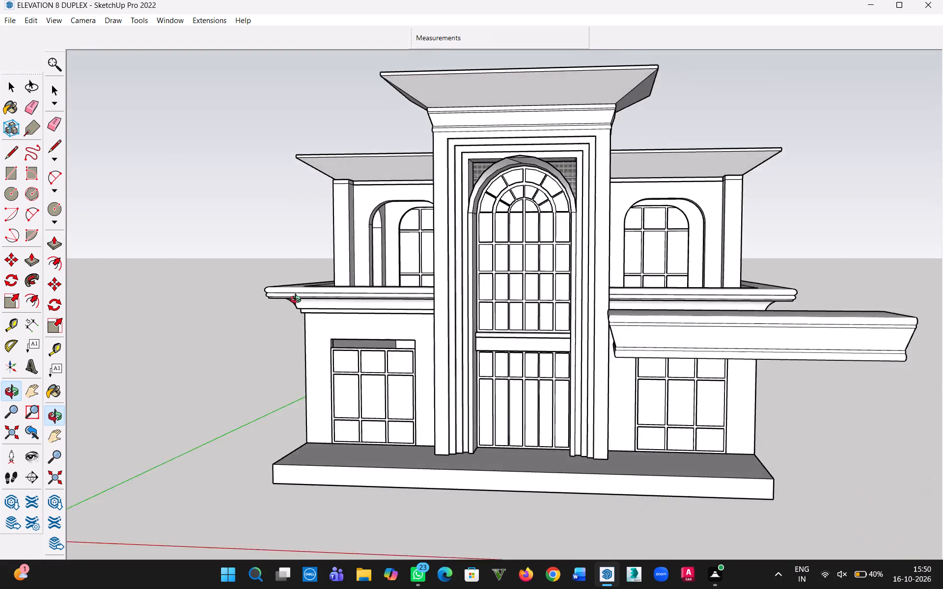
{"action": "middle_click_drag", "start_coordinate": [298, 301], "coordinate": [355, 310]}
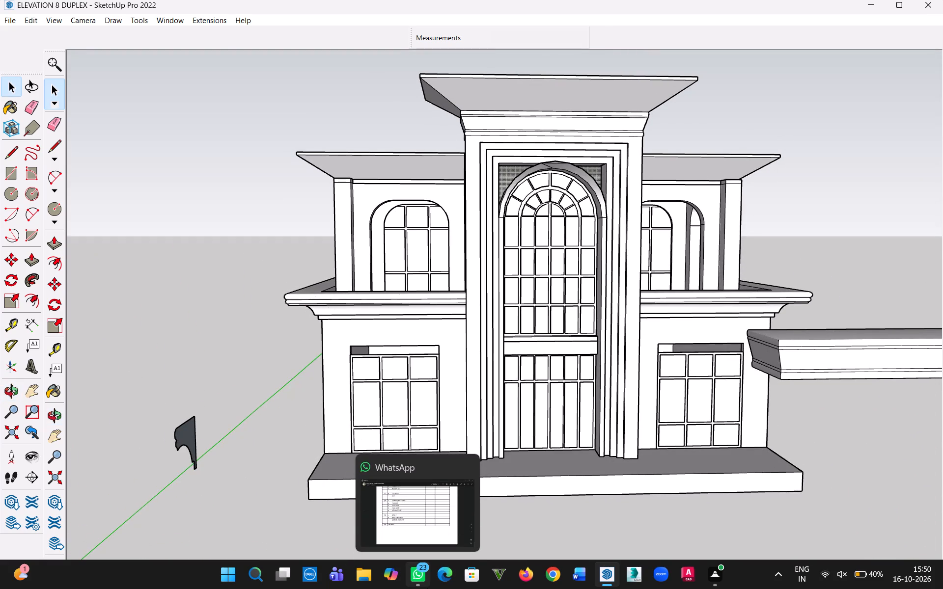
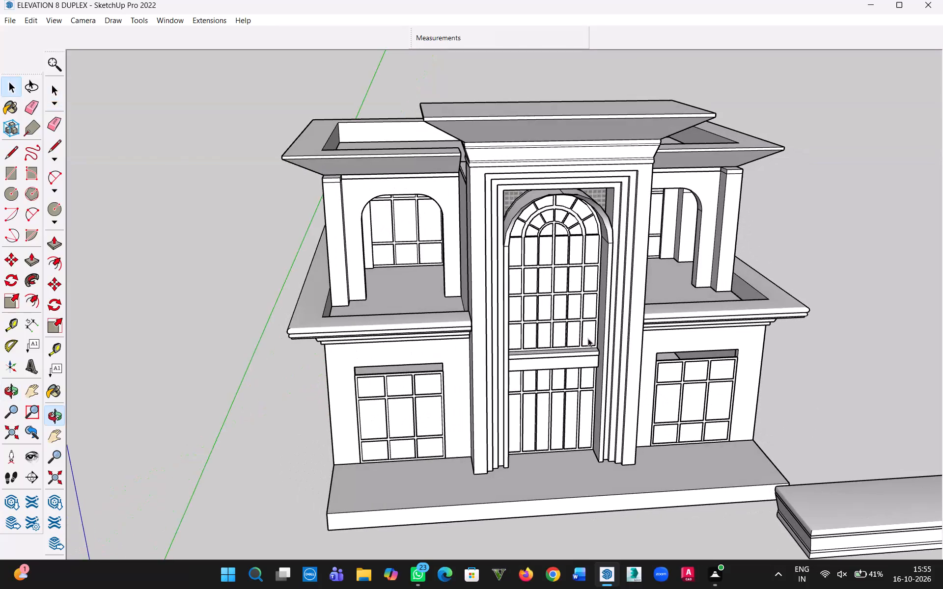
Inspect the whole duplex elevation from the front, the side and above, checking the perimeter moulding around the first-floor slab.
{"action": "scroll", "coordinate": [499, 348], "scroll_direction": "down", "scroll_amount": 2}
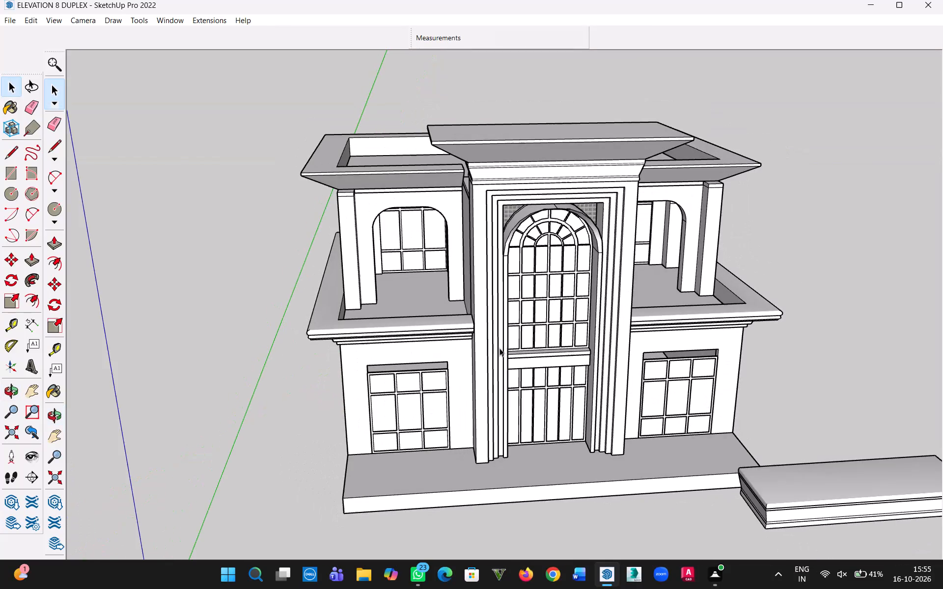
{"action": "scroll", "coordinate": [499, 348], "scroll_direction": "down", "scroll_amount": 3}
{"action": "scroll", "coordinate": [448, 363], "scroll_direction": "up", "scroll_amount": 8}
{"action": "scroll", "coordinate": [489, 340], "scroll_direction": "down", "scroll_amount": 7}
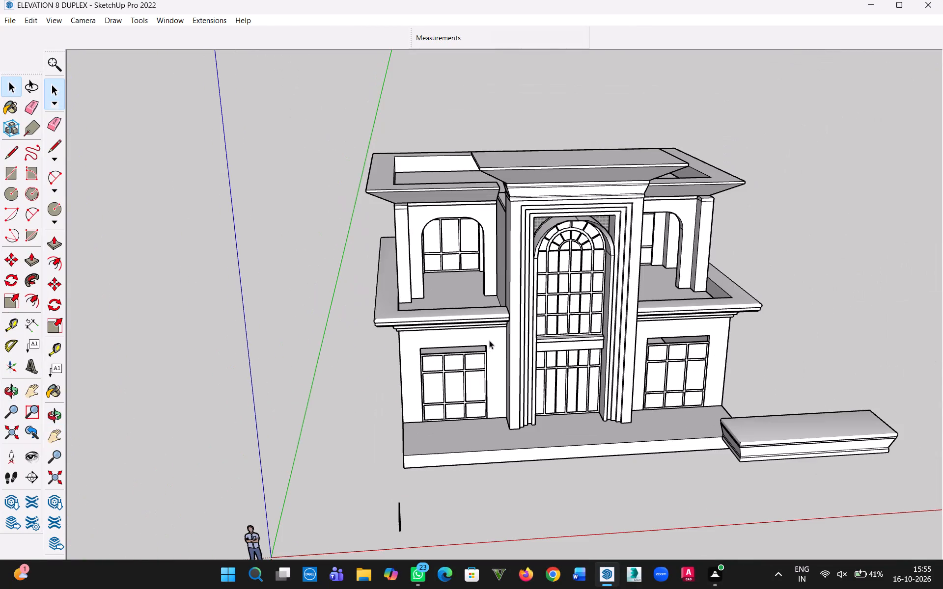
{"action": "middle_click_drag", "start_coordinate": [559, 266], "coordinate": [641, 200]}
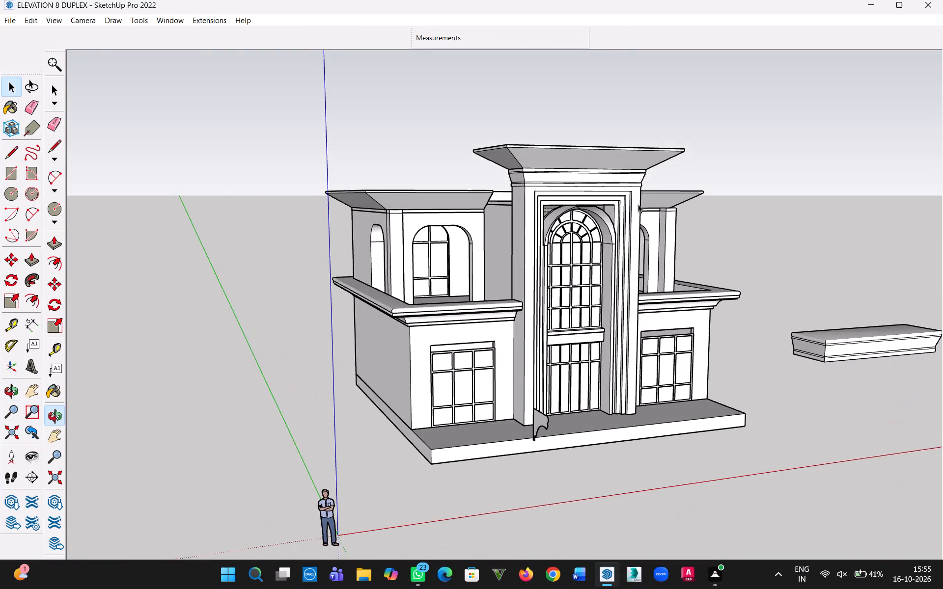
{"action": "middle_click_drag", "start_coordinate": [632, 210], "coordinate": [619, 217]}
{"action": "middle_click_drag", "start_coordinate": [543, 237], "coordinate": [435, 247]}
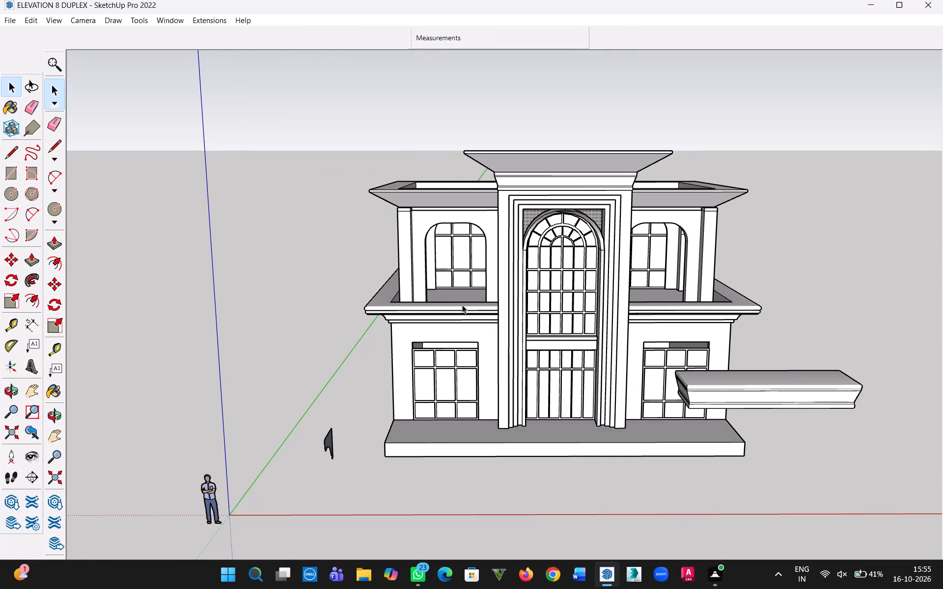
{"action": "middle_click_drag", "start_coordinate": [543, 343], "coordinate": [696, 397]}
{"action": "middle_click_drag", "start_coordinate": [614, 325], "coordinate": [679, 385]}
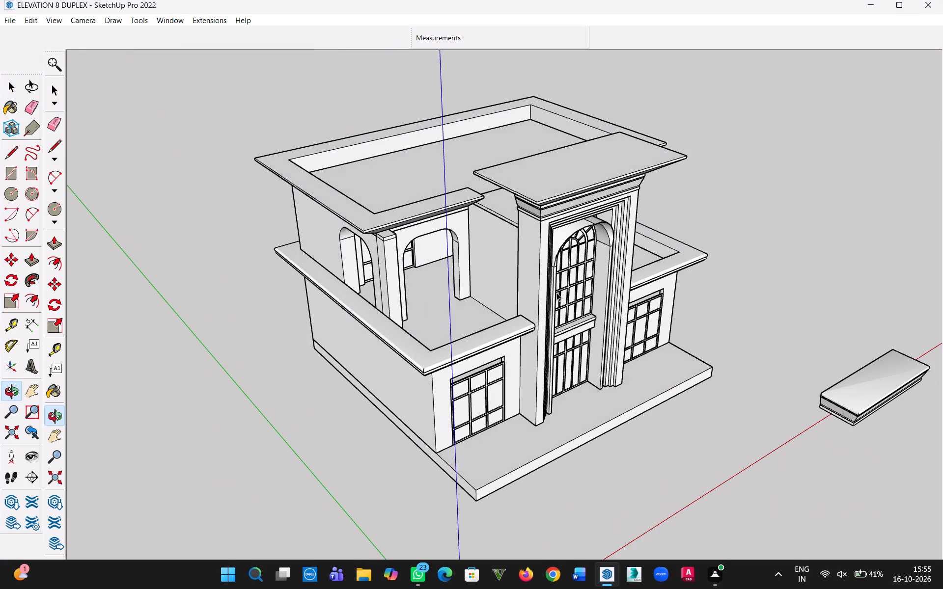
{"action": "middle_click_drag", "start_coordinate": [556, 293], "coordinate": [449, 247]}
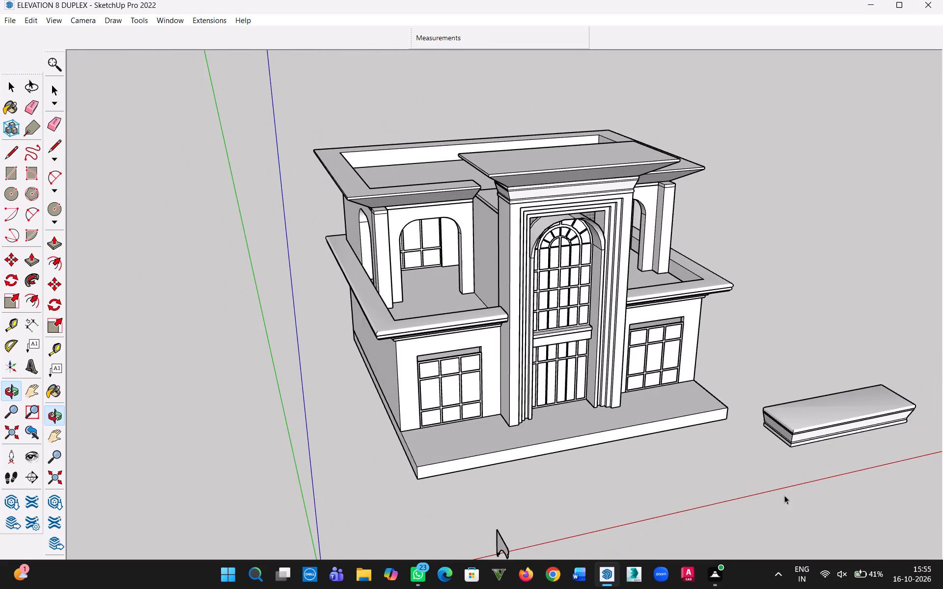
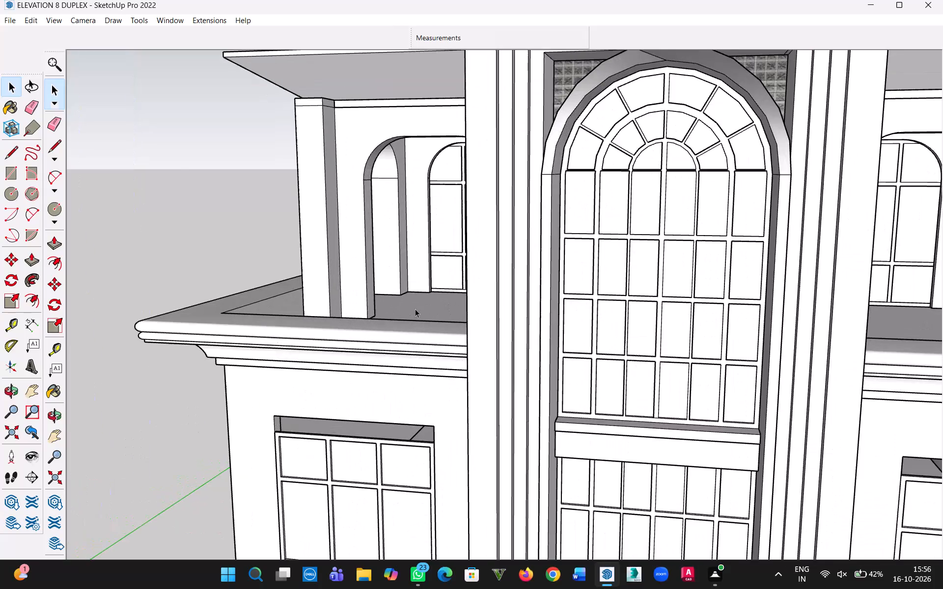
Examine the duplex elevation from the front, the side and above, including its mouldings, arched openings, windows and roof overhangs.
{"action": "middle_click_drag", "start_coordinate": [379, 309], "coordinate": [543, 338]}
{"action": "scroll", "coordinate": [382, 362], "scroll_direction": "down", "scroll_amount": 5}
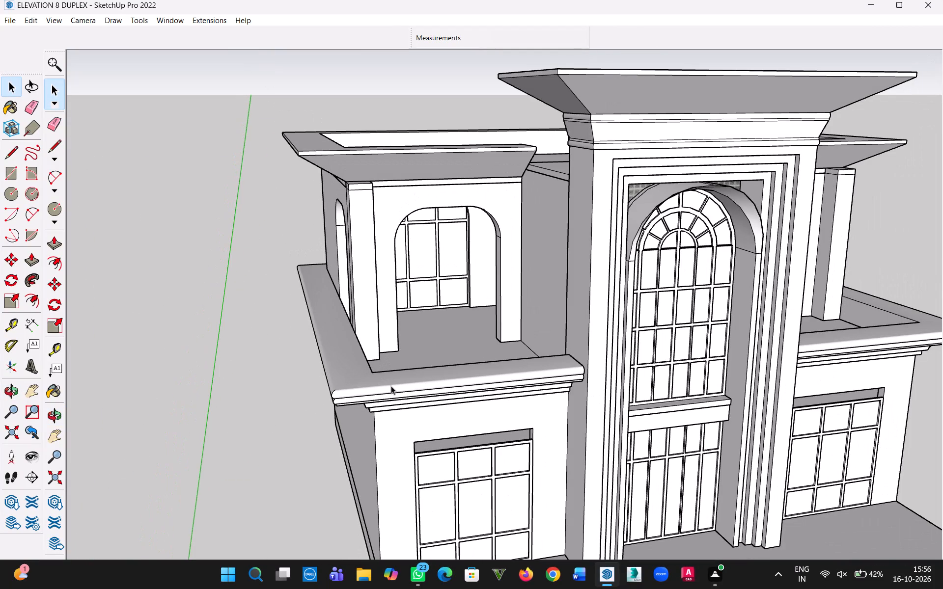
{"action": "middle_click_drag", "start_coordinate": [393, 368], "coordinate": [556, 373]}
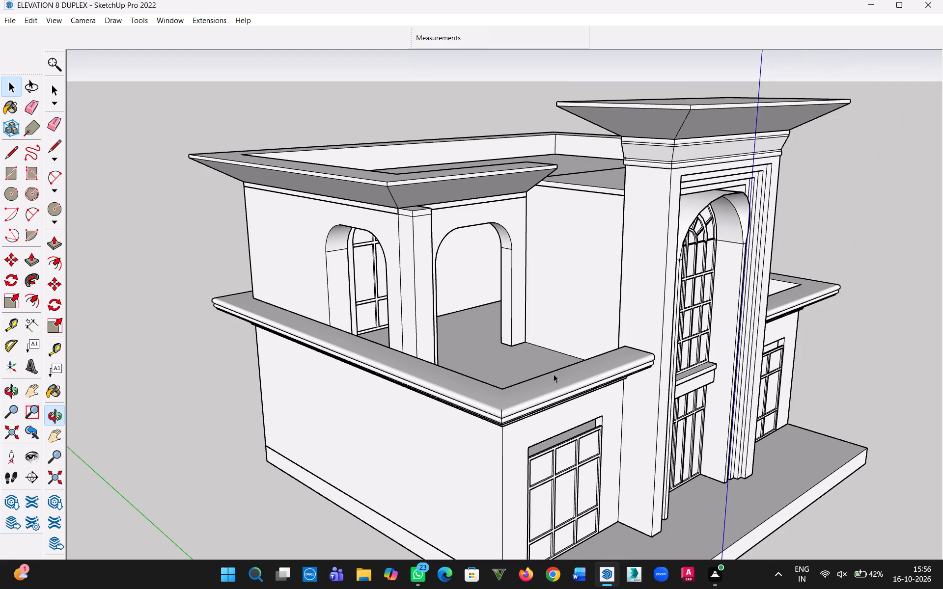
{"action": "middle_click_drag", "start_coordinate": [577, 354], "coordinate": [800, 404]}
{"action": "middle_click_drag", "start_coordinate": [635, 375], "coordinate": [231, 352]}
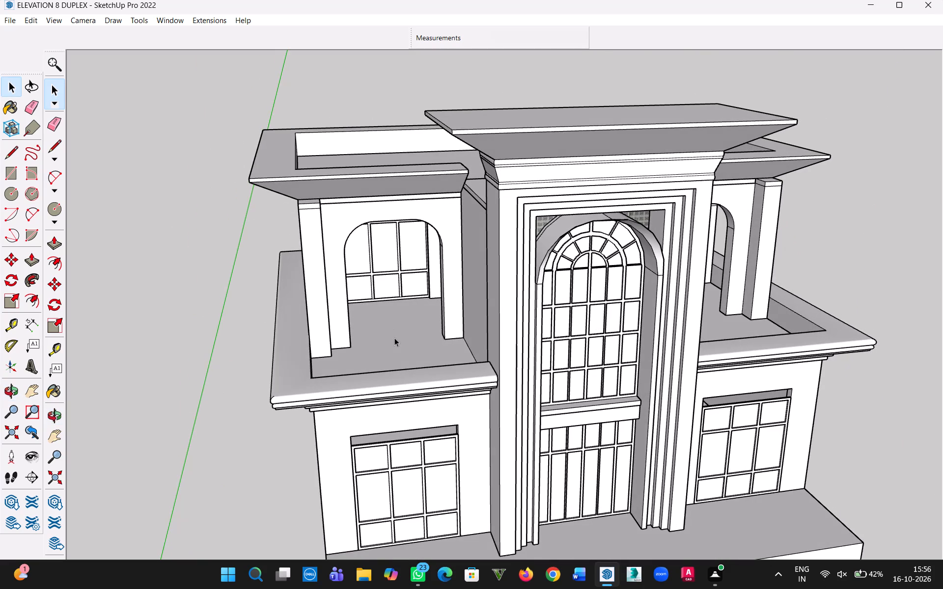
{"action": "scroll", "coordinate": [394, 341], "scroll_direction": "down", "scroll_amount": 1}
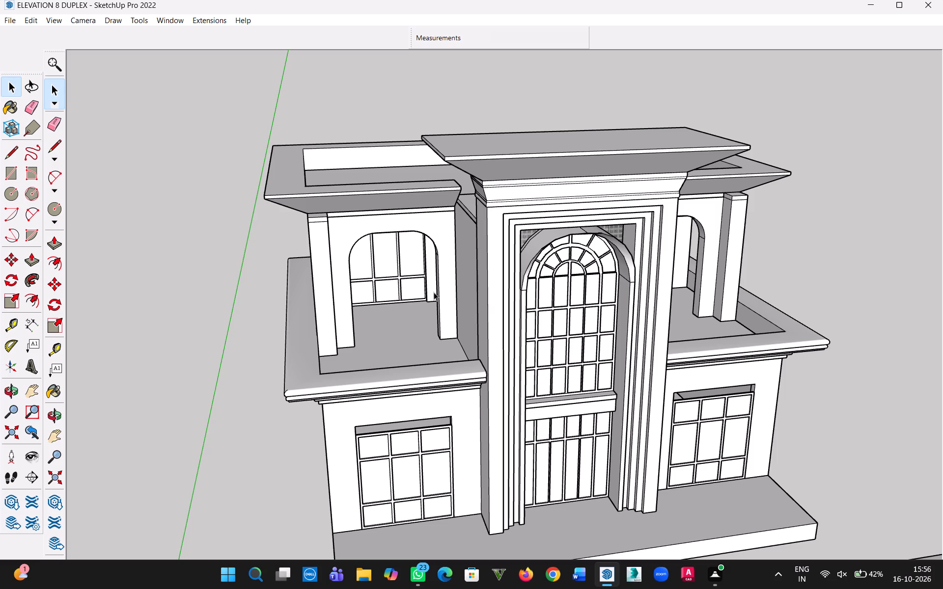
{"action": "middle_click_drag", "start_coordinate": [609, 275], "coordinate": [770, 348]}
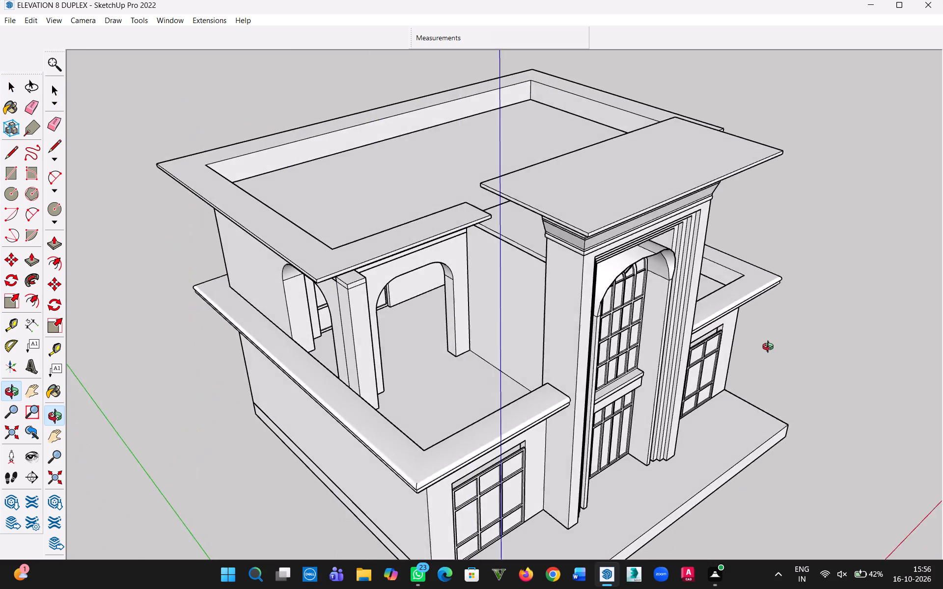
{"action": "middle_click_drag", "start_coordinate": [770, 348], "coordinate": [670, 248]}
{"action": "scroll", "coordinate": [588, 214], "scroll_direction": "up", "scroll_amount": 10}
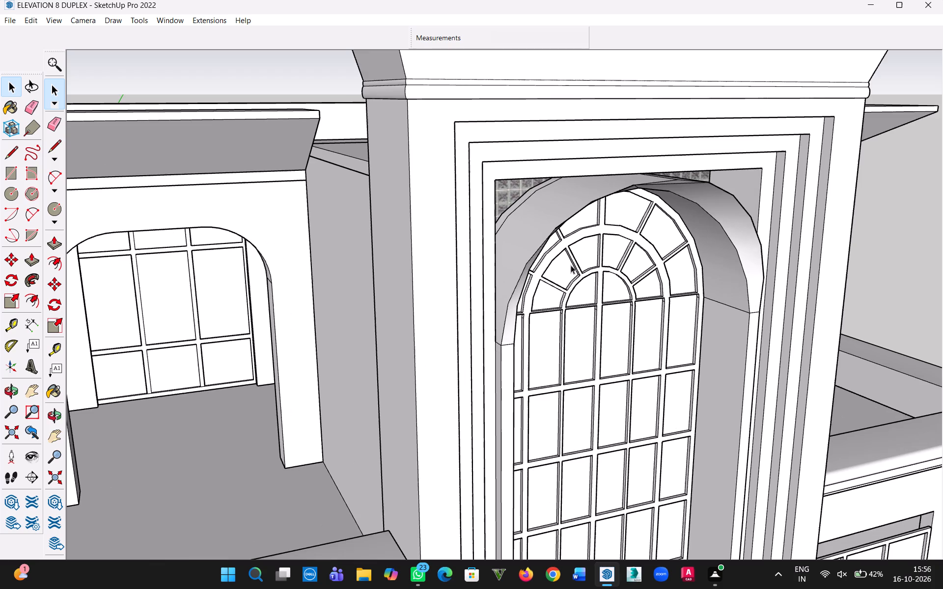
{"action": "middle_click_drag", "start_coordinate": [581, 268], "coordinate": [354, 265]}
{"action": "scroll", "coordinate": [358, 275], "scroll_direction": "down", "scroll_amount": 8}
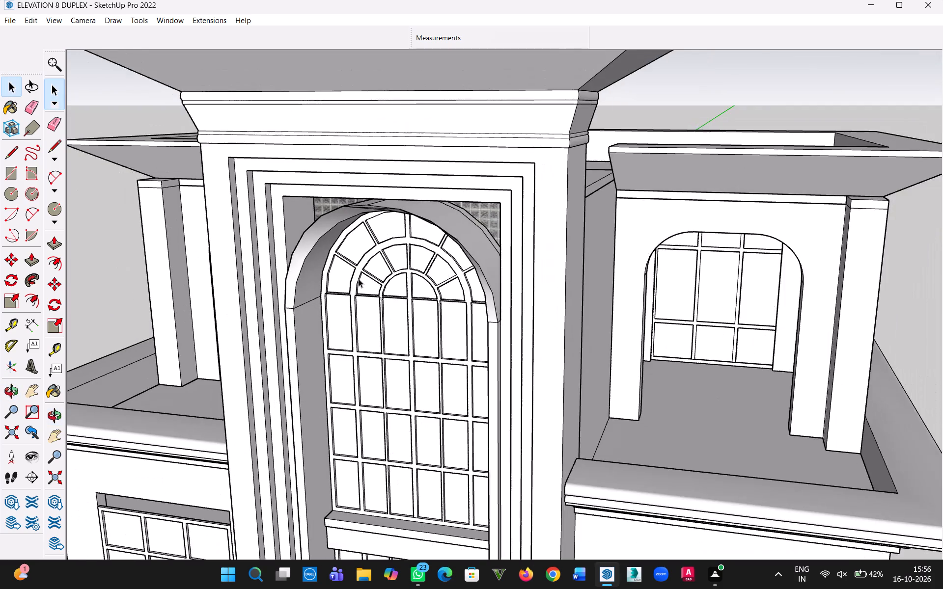
{"action": "scroll", "coordinate": [359, 279], "scroll_direction": "down", "scroll_amount": 7}
{"action": "middle_click_drag", "start_coordinate": [406, 274], "coordinate": [498, 278]}
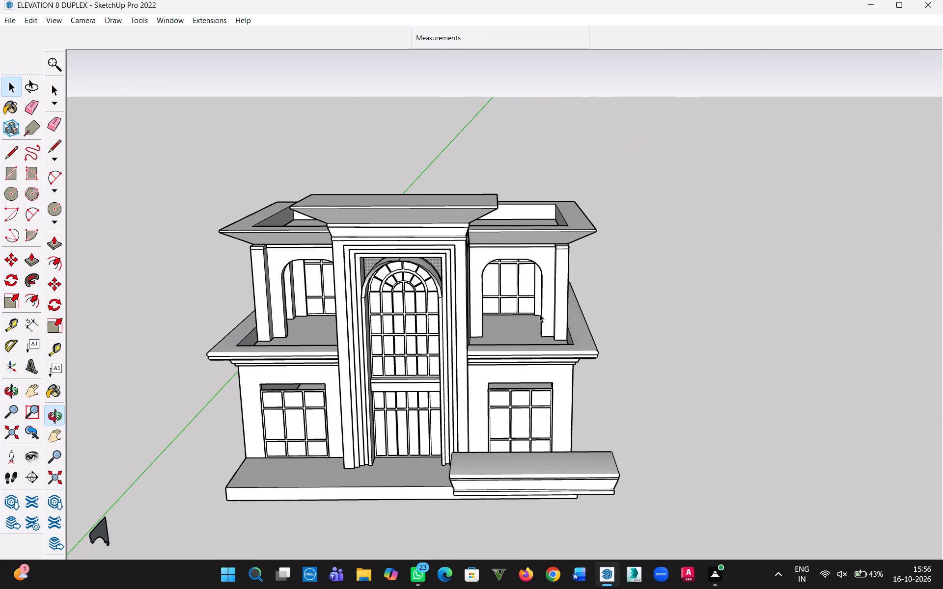
{"action": "middle_click_drag", "start_coordinate": [527, 314], "coordinate": [659, 319]}
{"action": "scroll", "coordinate": [299, 314], "scroll_direction": "up", "scroll_amount": 4}
{"action": "middle_click_drag", "start_coordinate": [303, 319], "coordinate": [449, 348]}
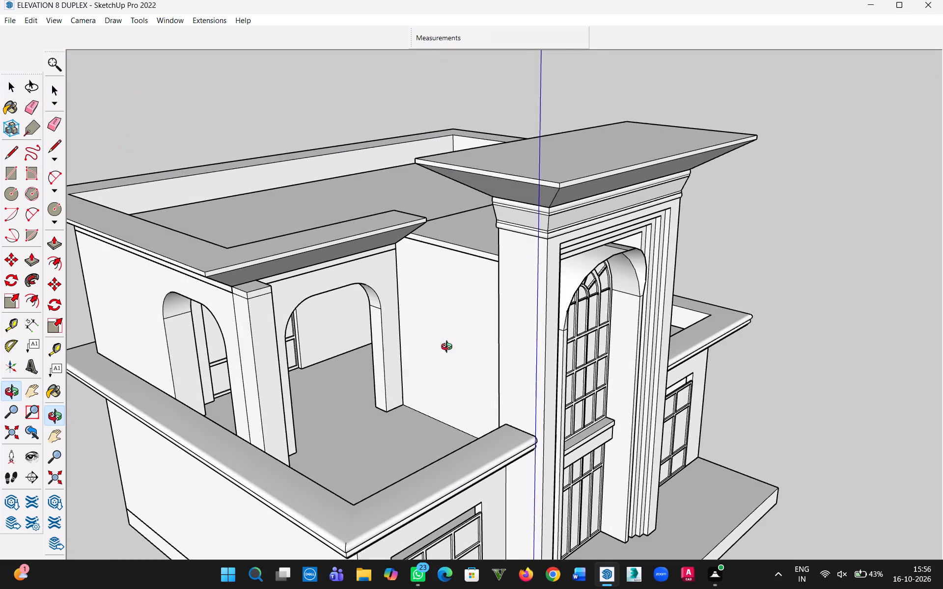
{"action": "middle_click_drag", "start_coordinate": [449, 348], "coordinate": [449, 348]}
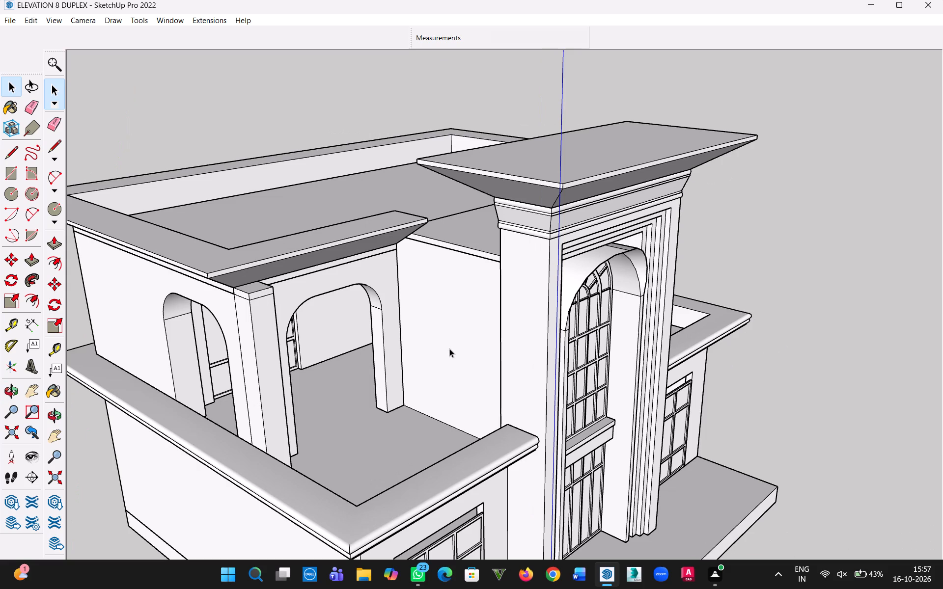
{"action": "middle_click_drag", "start_coordinate": [421, 350], "coordinate": [400, 373]}
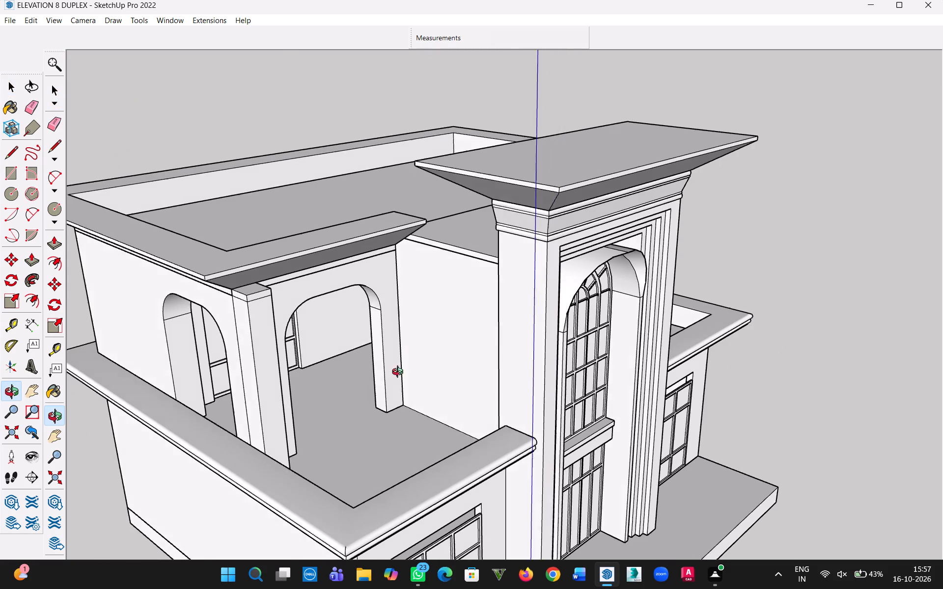
{"action": "middle_click_drag", "start_coordinate": [400, 373], "coordinate": [286, 369]}
{"action": "scroll", "coordinate": [232, 250], "scroll_direction": "down", "scroll_amount": 7}
{"action": "middle_click_drag", "start_coordinate": [427, 277], "coordinate": [729, 281]}
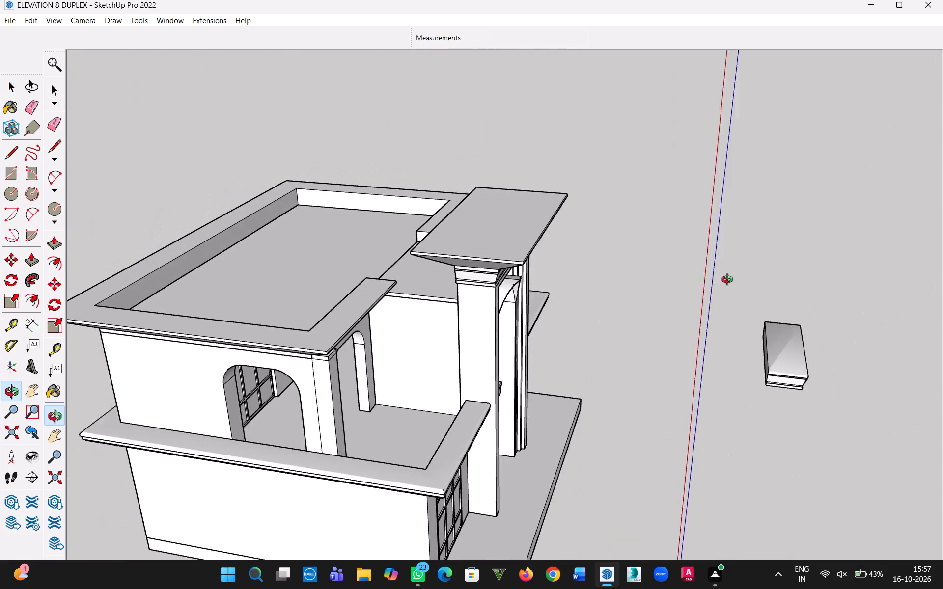
{"action": "middle_click_drag", "start_coordinate": [729, 281], "coordinate": [741, 268]}
{"action": "middle_click_drag", "start_coordinate": [664, 287], "coordinate": [720, 188]}
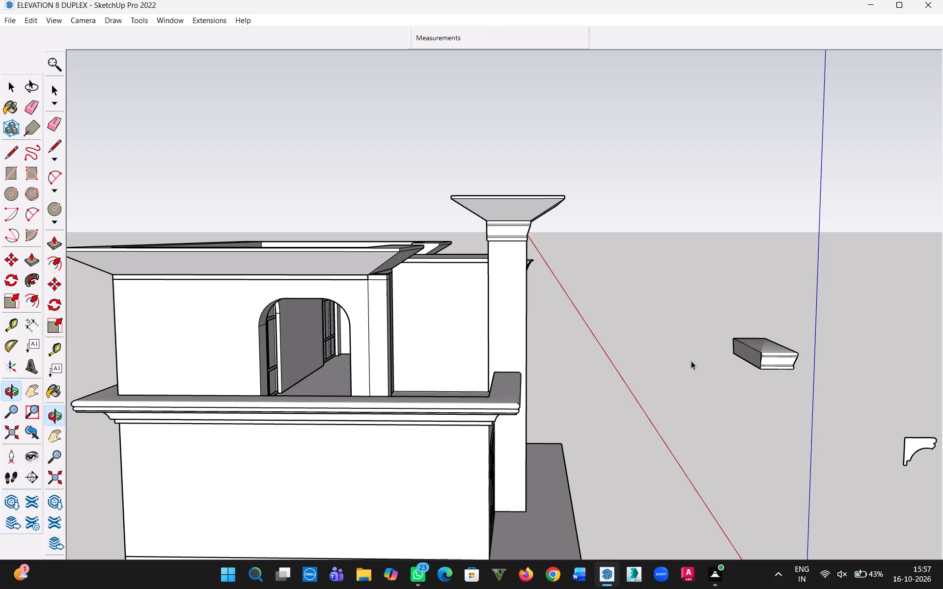
{"action": "middle_click_drag", "start_coordinate": [694, 361], "coordinate": [714, 491]}
{"action": "middle_click_drag", "start_coordinate": [789, 480], "coordinate": [893, 460]}
{"action": "middle_click_drag", "start_coordinate": [911, 457], "coordinate": [700, 411]}
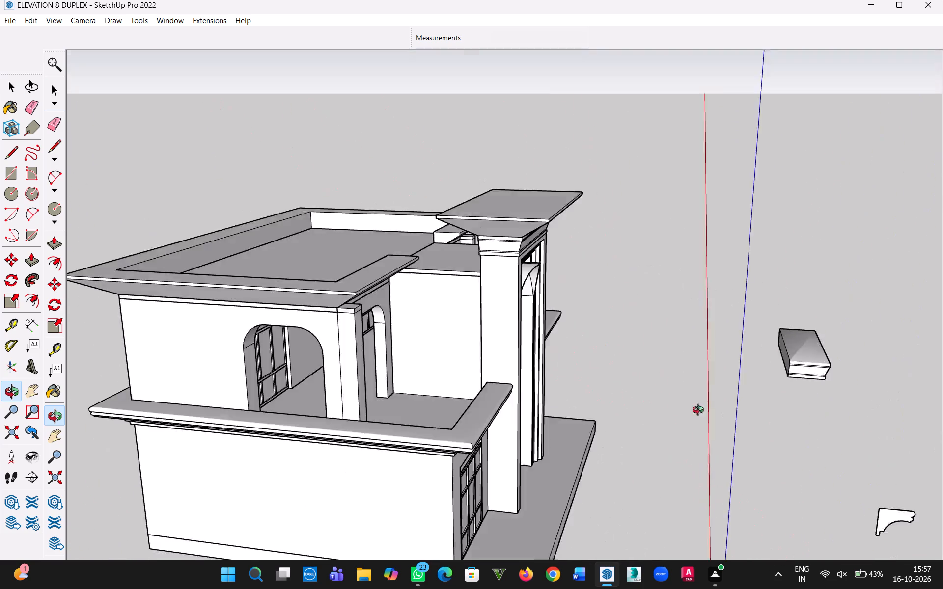
{"action": "middle_click_drag", "start_coordinate": [700, 411], "coordinate": [264, 356]}
{"action": "scroll", "coordinate": [605, 337], "scroll_direction": "up", "scroll_amount": 4}
{"action": "middle_click_drag", "start_coordinate": [545, 375], "coordinate": [612, 384]}
{"action": "scroll", "coordinate": [570, 414], "scroll_direction": "down", "scroll_amount": 4}
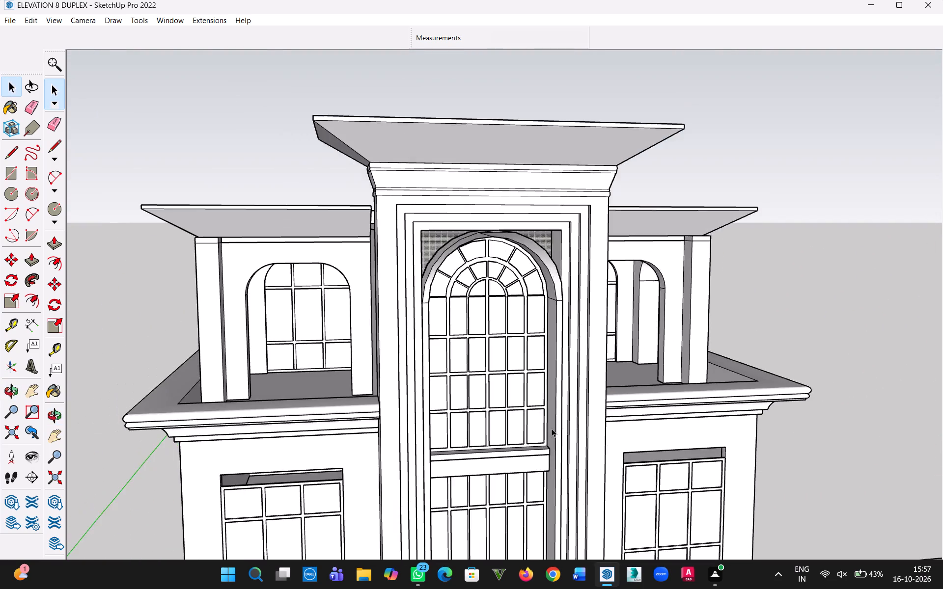
{"action": "scroll", "coordinate": [552, 428], "scroll_direction": "down", "scroll_amount": 4}
{"action": "middle_click_drag", "start_coordinate": [526, 399], "coordinate": [654, 426]}
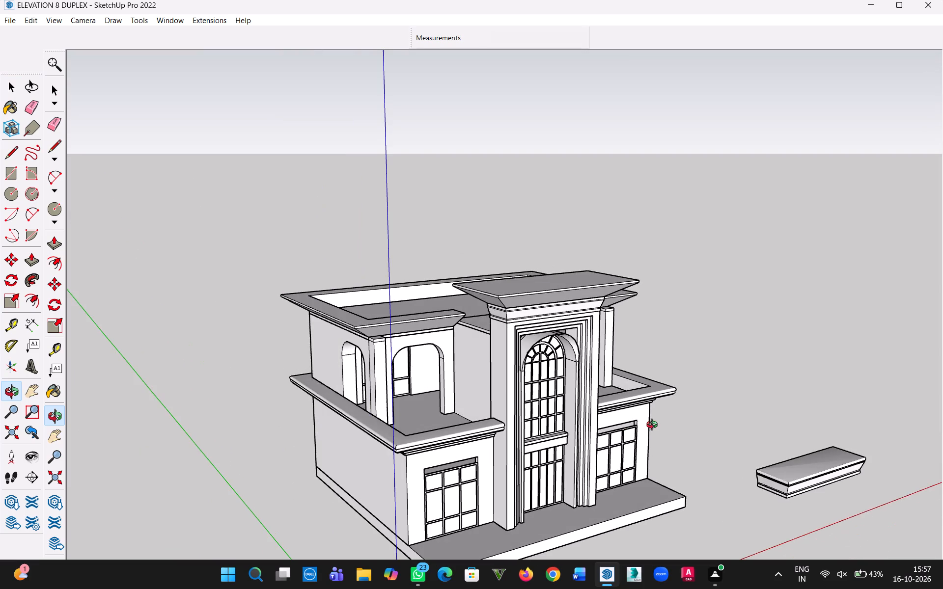
{"action": "middle_click_drag", "start_coordinate": [654, 426], "coordinate": [551, 402]}
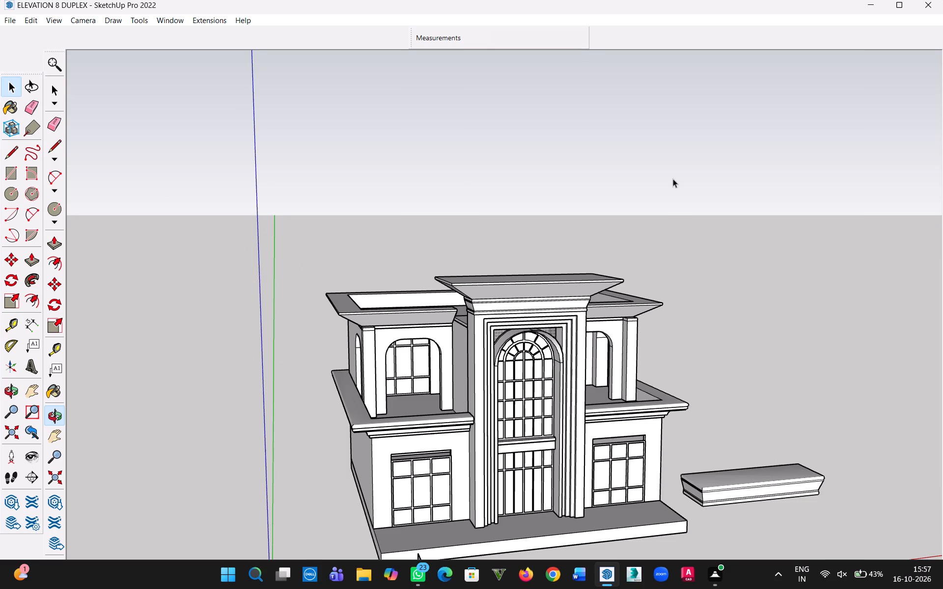
{"action": "scroll", "coordinate": [500, 417], "scroll_direction": "up", "scroll_amount": 8}
{"action": "middle_click_drag", "start_coordinate": [407, 315], "coordinate": [373, 296]}
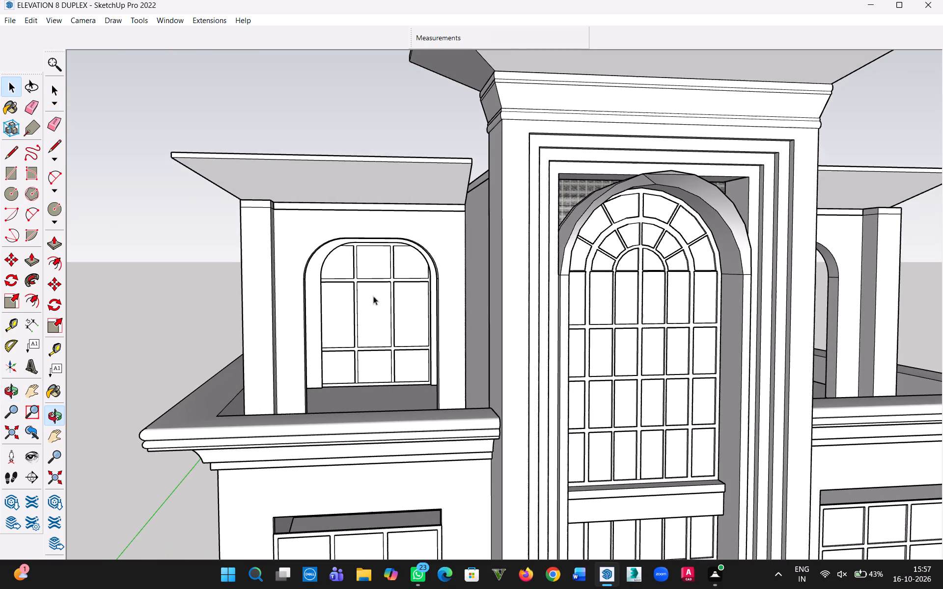
{"action": "scroll", "coordinate": [402, 496], "scroll_direction": "down", "scroll_amount": 6}
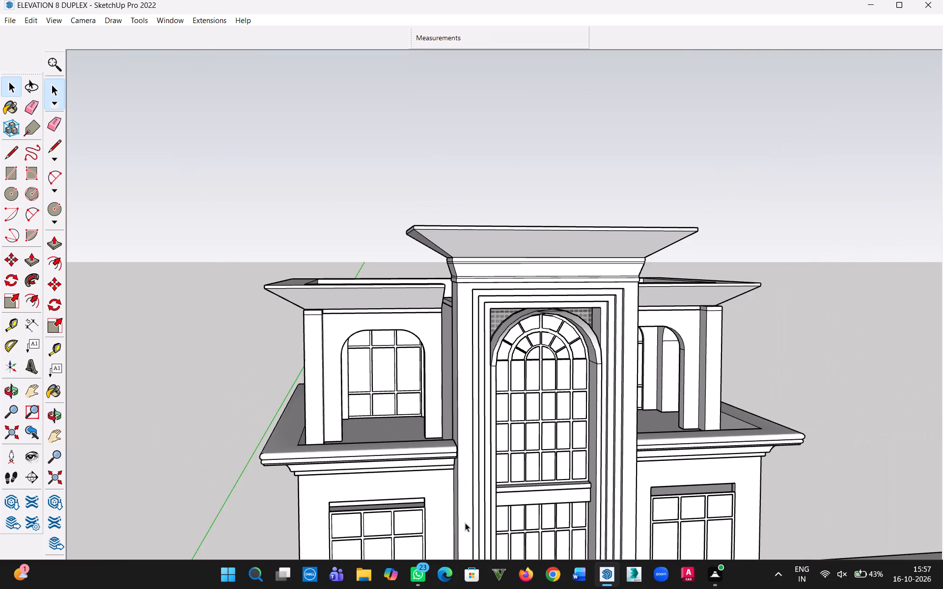
Paint the window component on the ground floor's left side with the Metal Seamed material from the Metal collection.
{"action": "key", "text": "h"}
{"action": "left_click_drag", "start_coordinate": [465, 523], "coordinate": [484, 355]}
{"action": "scroll", "coordinate": [378, 353], "scroll_direction": "up", "scroll_amount": 4}
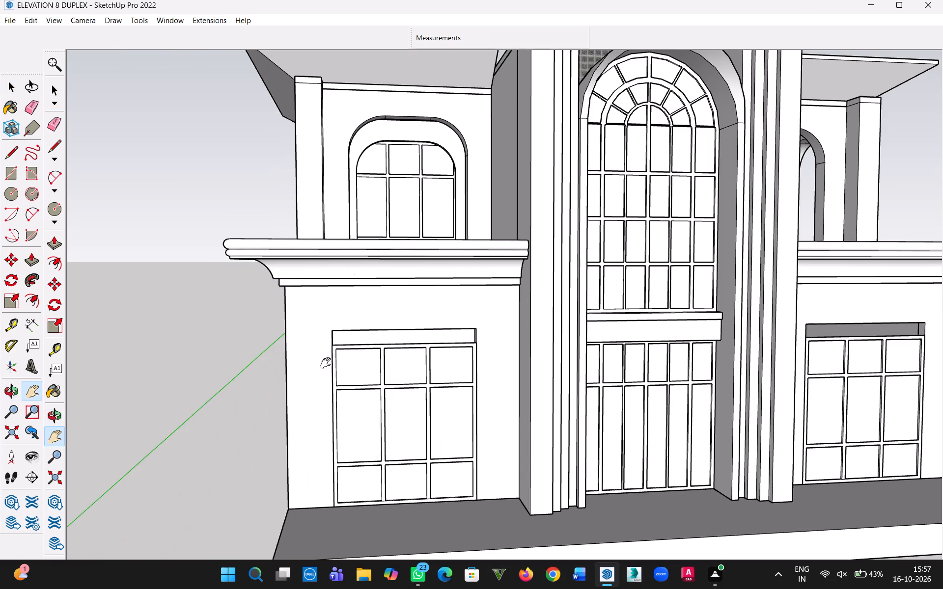
{"action": "left_click", "coordinate": [15, 89]}
{"action": "left_click", "coordinate": [147, 166]}
{"action": "middle_click_drag", "start_coordinate": [386, 299], "coordinate": [393, 385]}
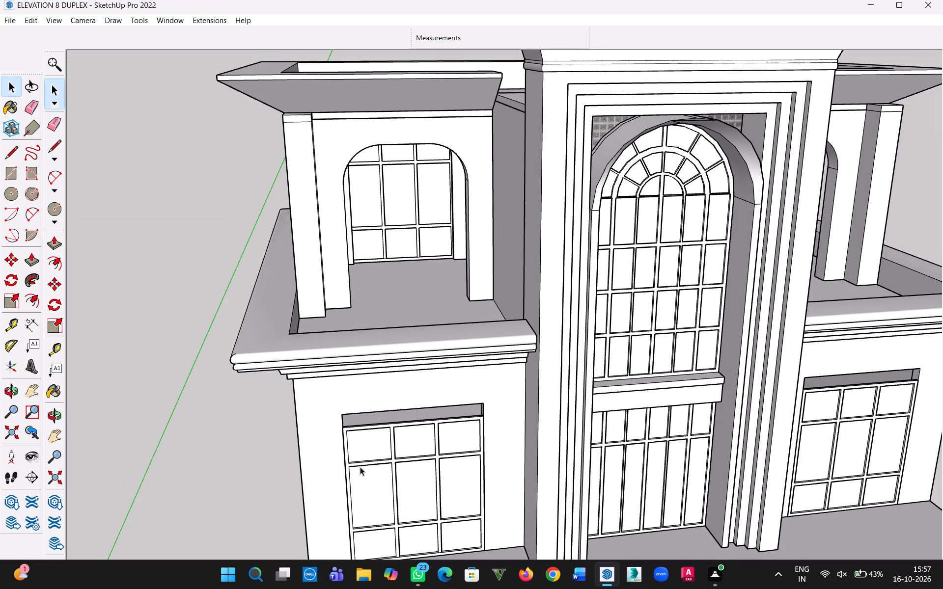
{"action": "left_click", "coordinate": [376, 445]}
{"action": "scroll", "coordinate": [379, 457], "scroll_direction": "up", "scroll_amount": 10}
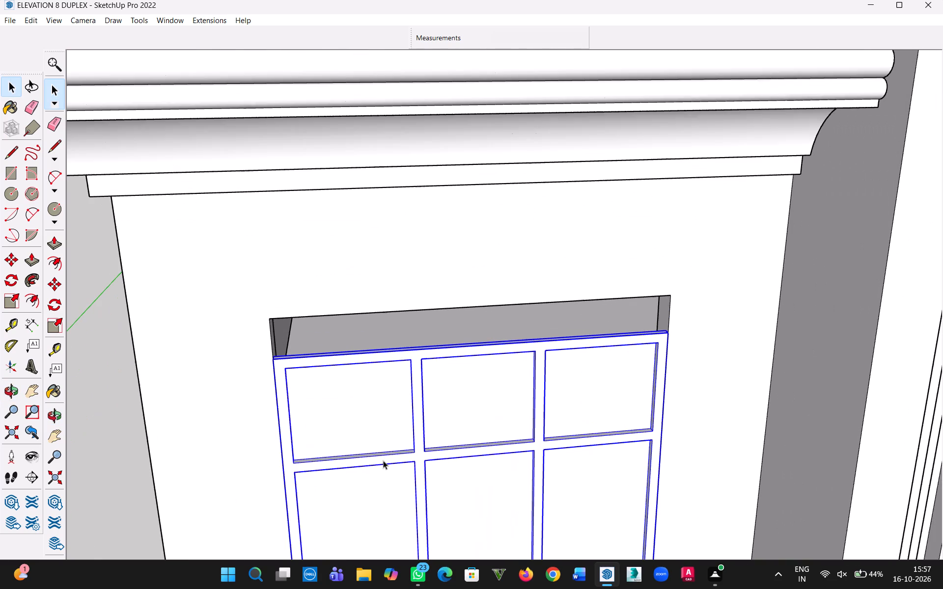
{"action": "key", "text": "b"}
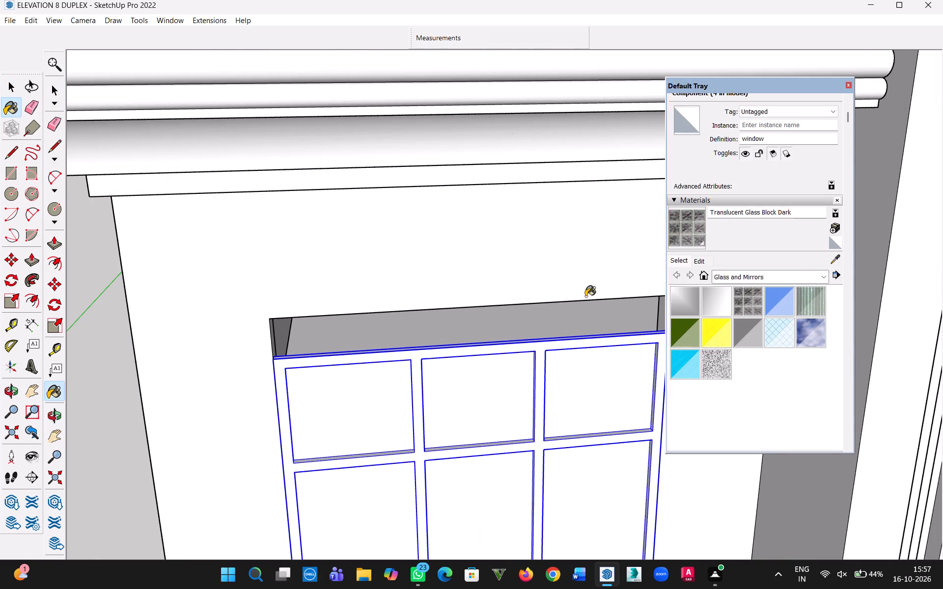
{"action": "left_click", "coordinate": [812, 276]}
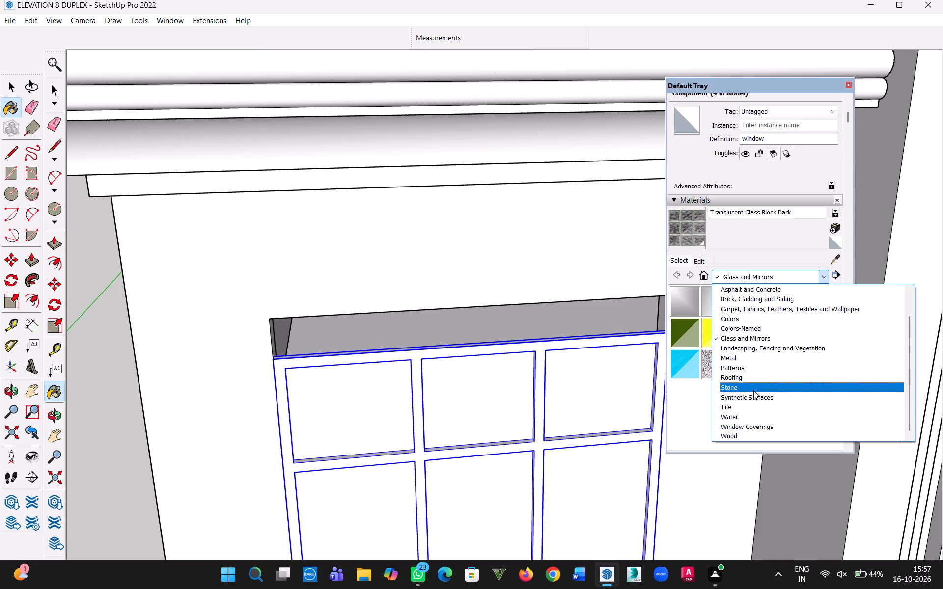
{"action": "left_click", "coordinate": [746, 360]}
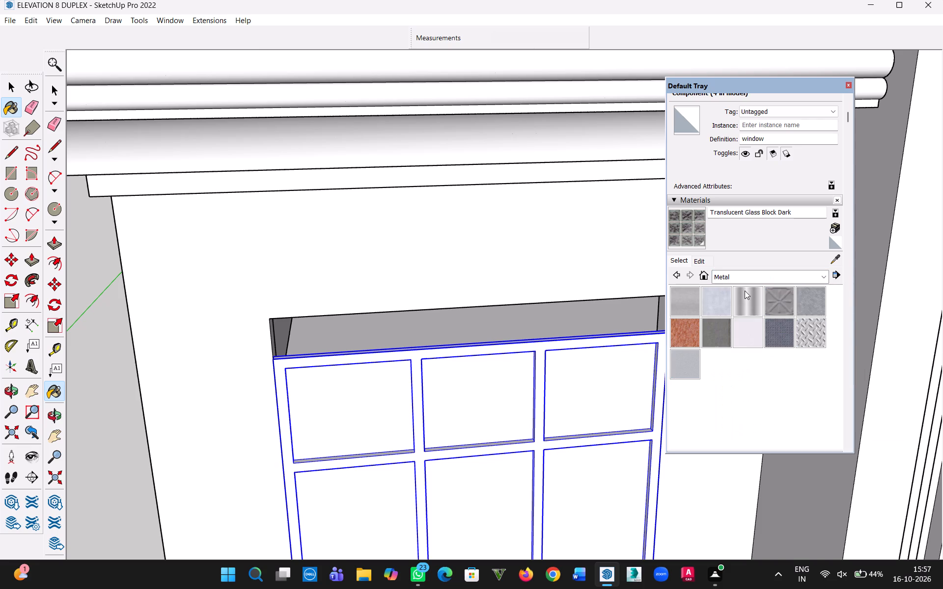
{"action": "left_click", "coordinate": [714, 329]}
{"action": "scroll", "coordinate": [379, 400], "scroll_direction": "up", "scroll_amount": 3}
{"action": "left_click", "coordinate": [432, 385]}
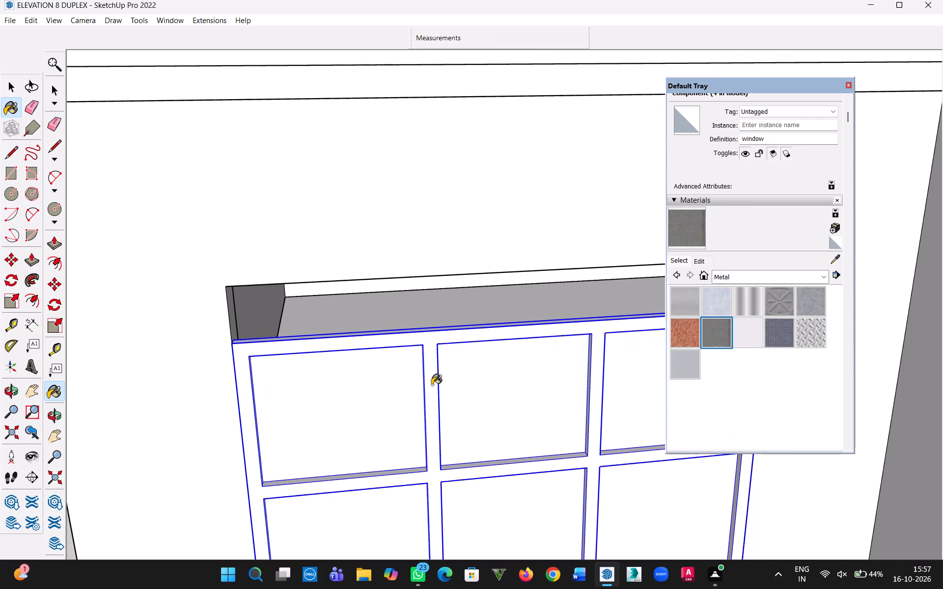
Apply Metal Seamed to both first-floor windows, the right ground-floor window and the central arched glazing with its door.
{"action": "scroll", "coordinate": [432, 385], "scroll_direction": "down", "scroll_amount": 20}
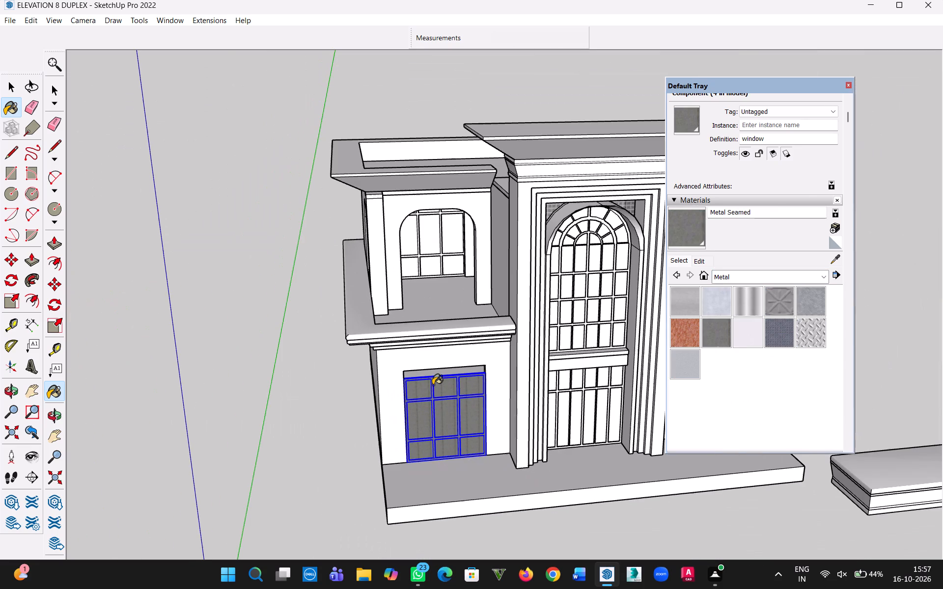
{"action": "scroll", "coordinate": [424, 214], "scroll_direction": "up", "scroll_amount": 5}
{"action": "left_click", "coordinate": [439, 250]}
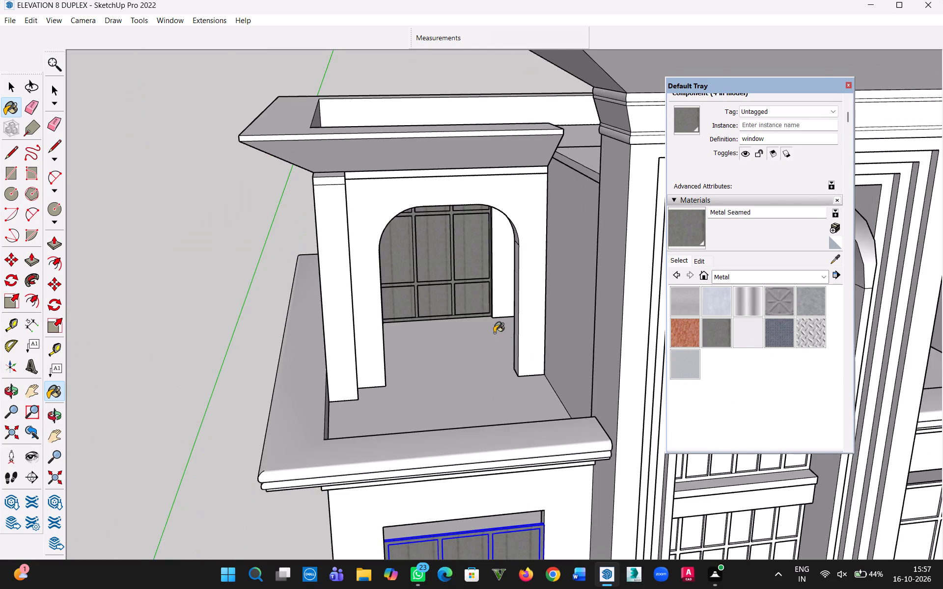
{"action": "scroll", "coordinate": [543, 378], "scroll_direction": "down", "scroll_amount": 5}
{"action": "left_click", "coordinate": [802, 484]}
{"action": "left_click", "coordinate": [652, 500]}
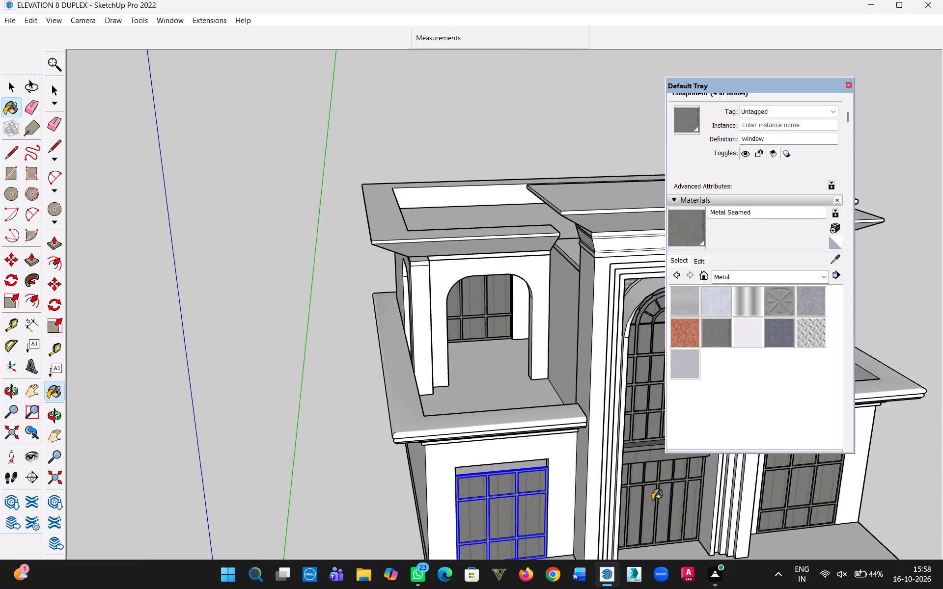
{"action": "key", "text": "h"}
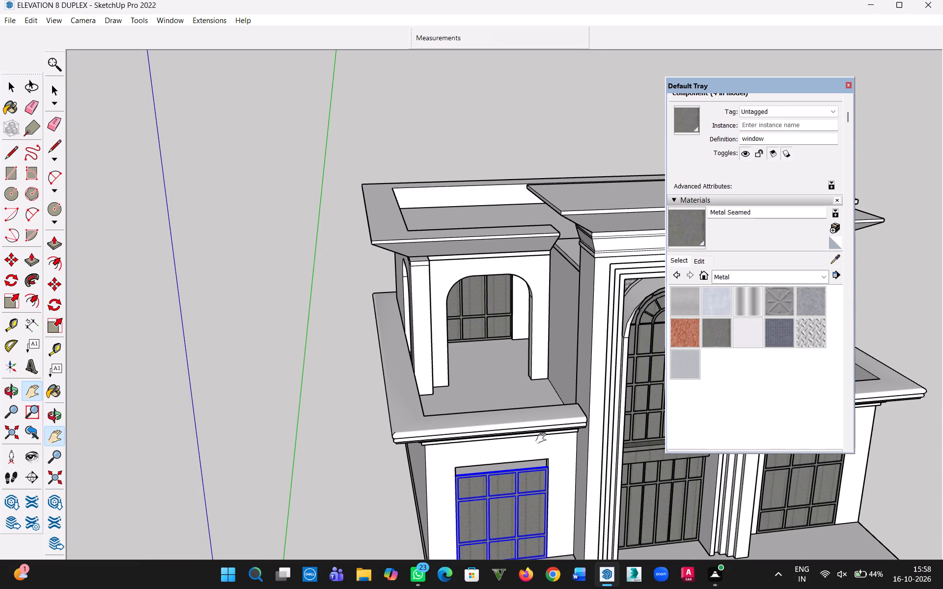
{"action": "left_click_drag", "start_coordinate": [621, 445], "coordinate": [221, 426]}
{"action": "key", "text": "Escape"}
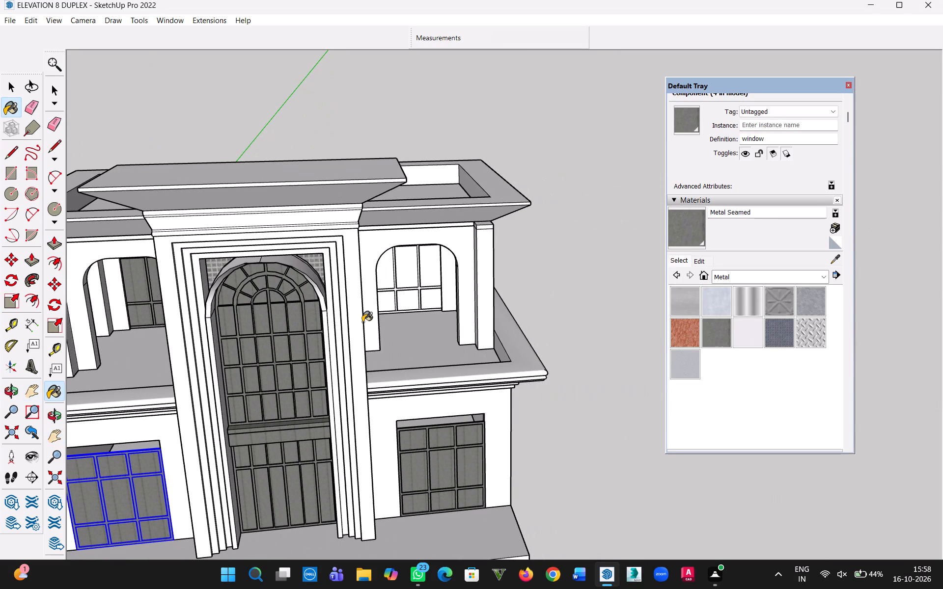
{"action": "left_click", "coordinate": [415, 277]}
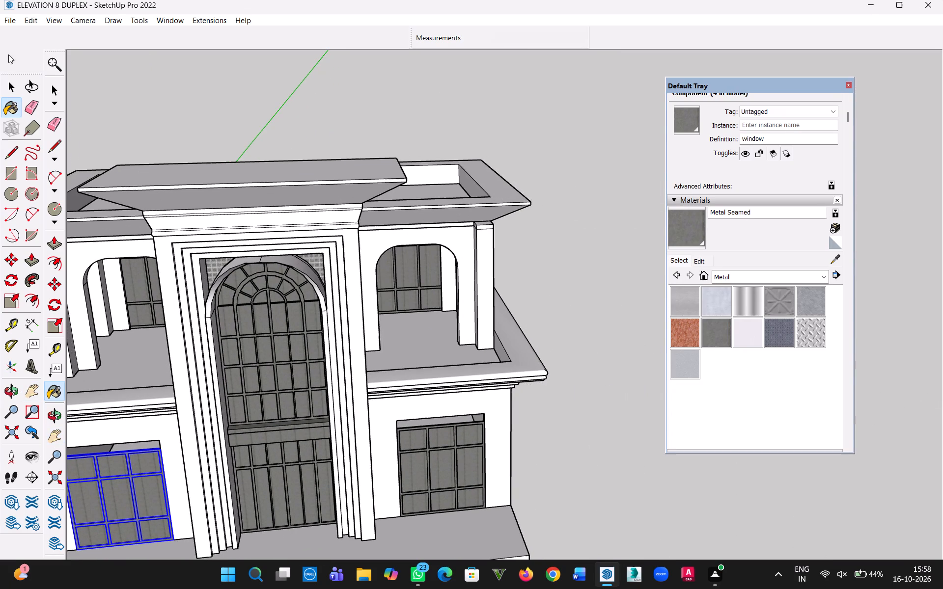
Open the right ground-floor window component, bring up the Glass and Mirrors material collection, and close the component again.
{"action": "left_click", "coordinate": [12, 84]}
{"action": "middle_click_drag", "start_coordinate": [424, 374], "coordinate": [415, 218]}
{"action": "scroll", "coordinate": [455, 421], "scroll_direction": "up", "scroll_amount": 3}
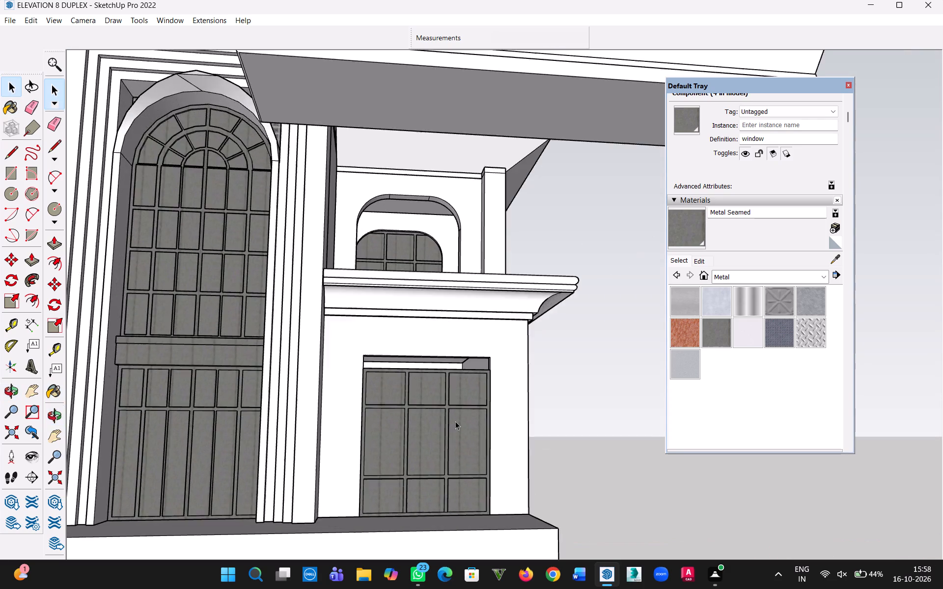
{"action": "scroll", "coordinate": [455, 421], "scroll_direction": "up", "scroll_amount": 4}
{"action": "double_click", "coordinate": [467, 441]}
{"action": "left_click", "coordinate": [467, 446]}
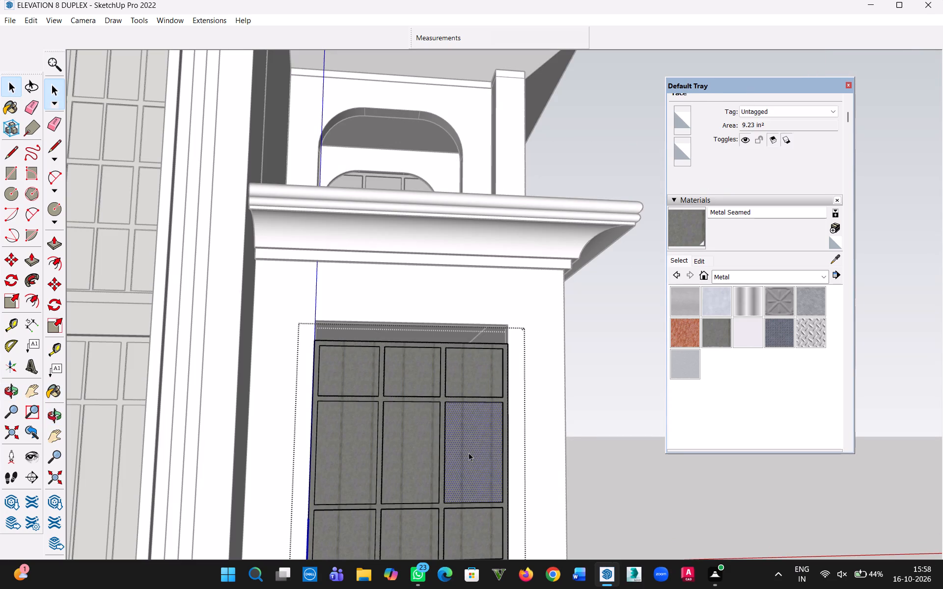
{"action": "key", "text": "b"}
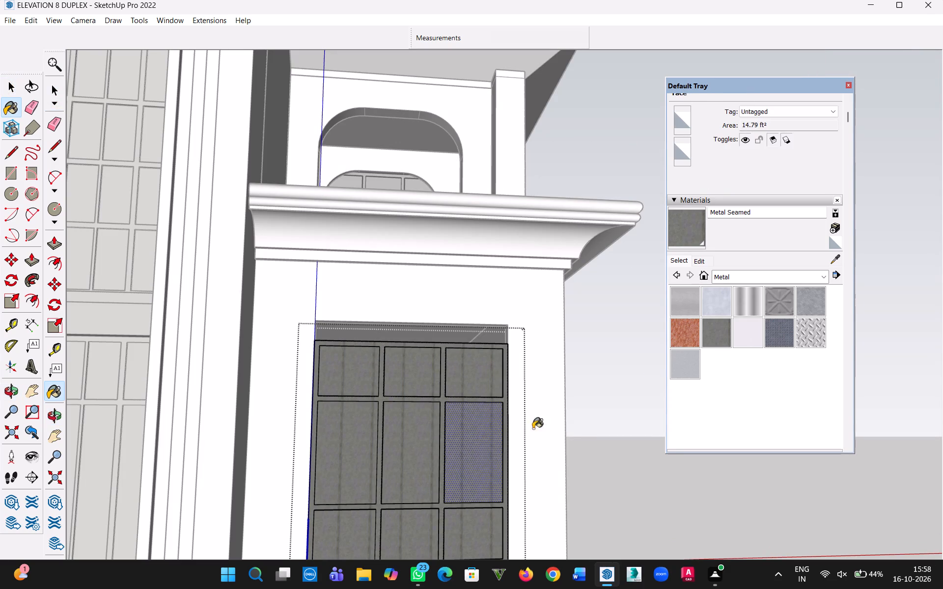
{"action": "left_click", "coordinate": [753, 269]}
{"action": "left_click", "coordinate": [752, 276]}
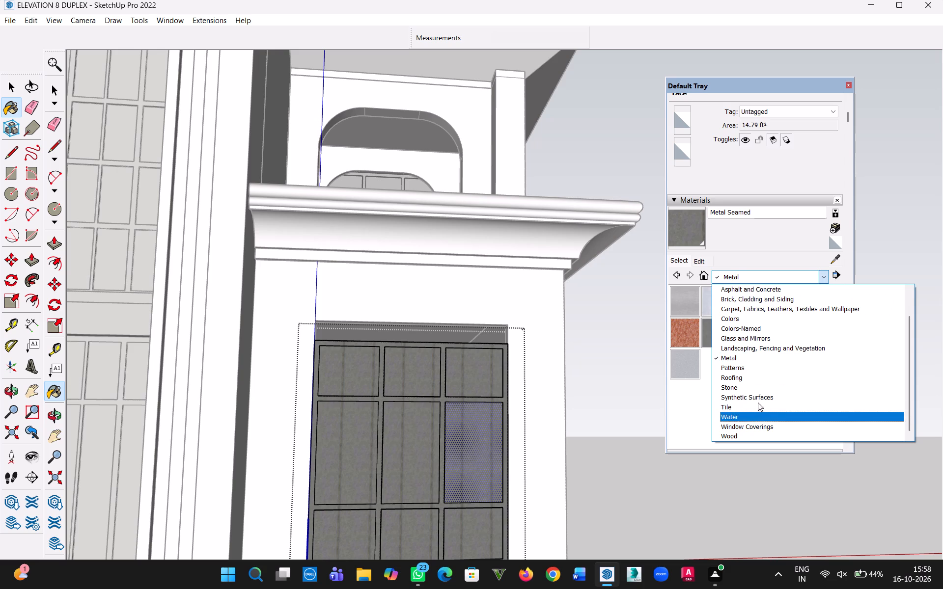
{"action": "left_click", "coordinate": [742, 320]}
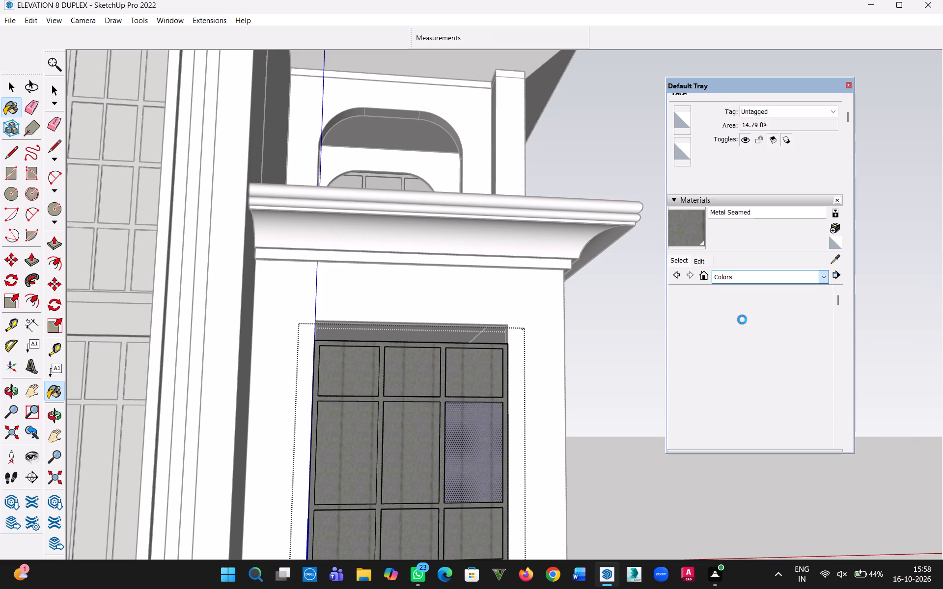
{"action": "left_click", "coordinate": [749, 280]}
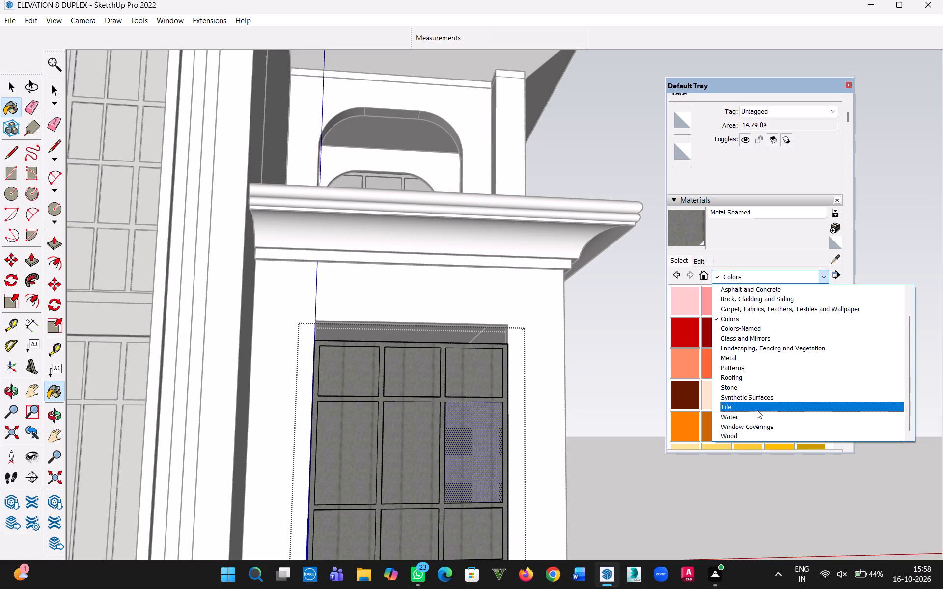
{"action": "left_click", "coordinate": [745, 338]}
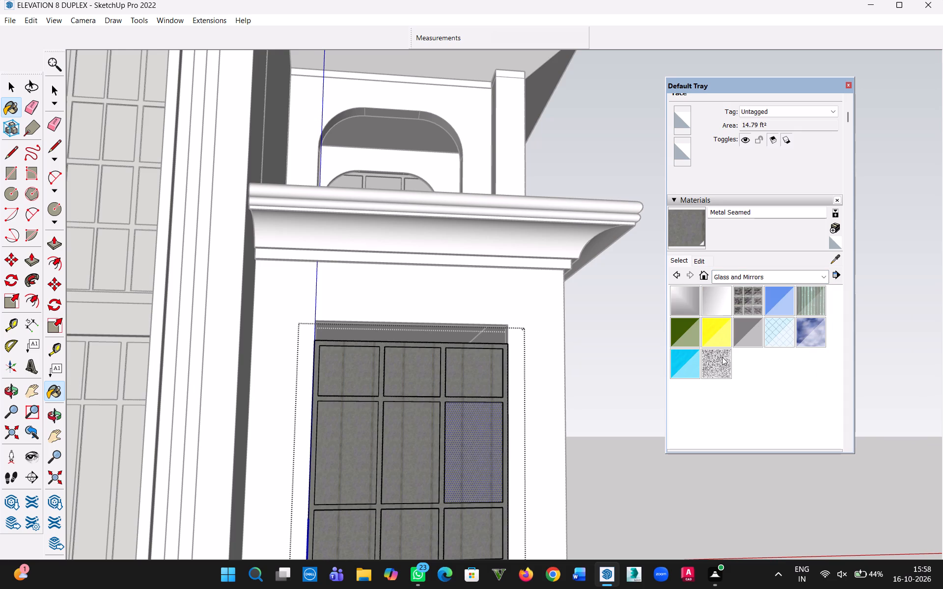
{"action": "scroll", "coordinate": [562, 353], "scroll_direction": "down", "scroll_amount": 10}
{"action": "middle_click_drag", "start_coordinate": [304, 330], "coordinate": [364, 437]}
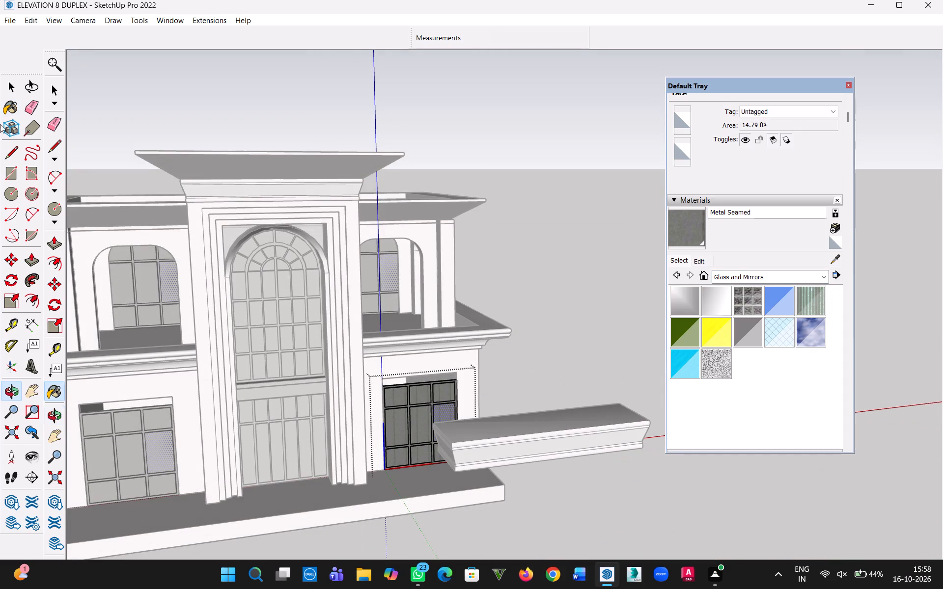
{"action": "left_click", "coordinate": [11, 89]}
{"action": "left_click", "coordinate": [592, 122]}
Examine the duplex elevation from the front, the side and above, checking the metal-painted windows and the central arched glazing.
{"action": "middle_click_drag", "start_coordinate": [361, 396], "coordinate": [396, 360]}
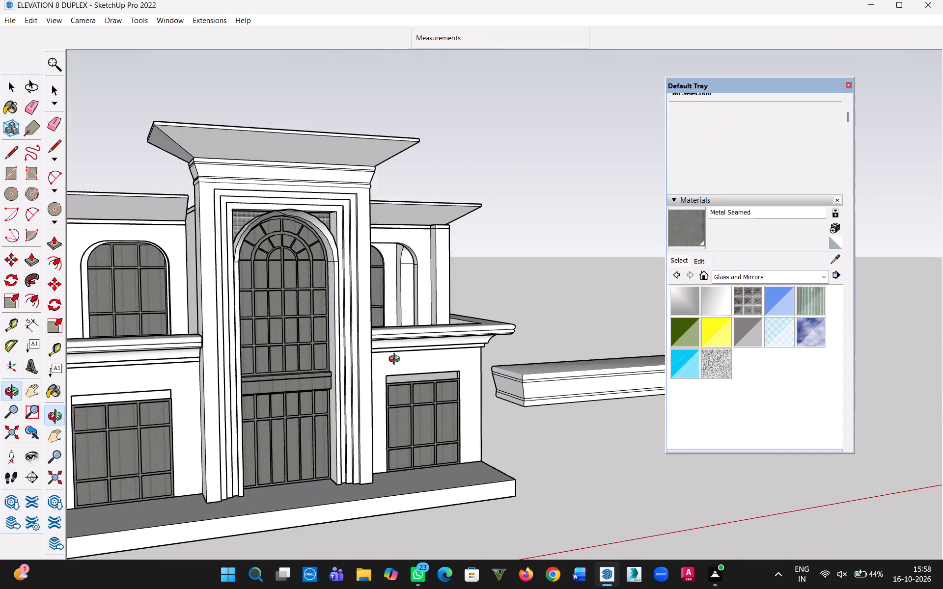
{"action": "middle_click_drag", "start_coordinate": [396, 360], "coordinate": [403, 357]}
{"action": "scroll", "coordinate": [370, 380], "scroll_direction": "down", "scroll_amount": 3}
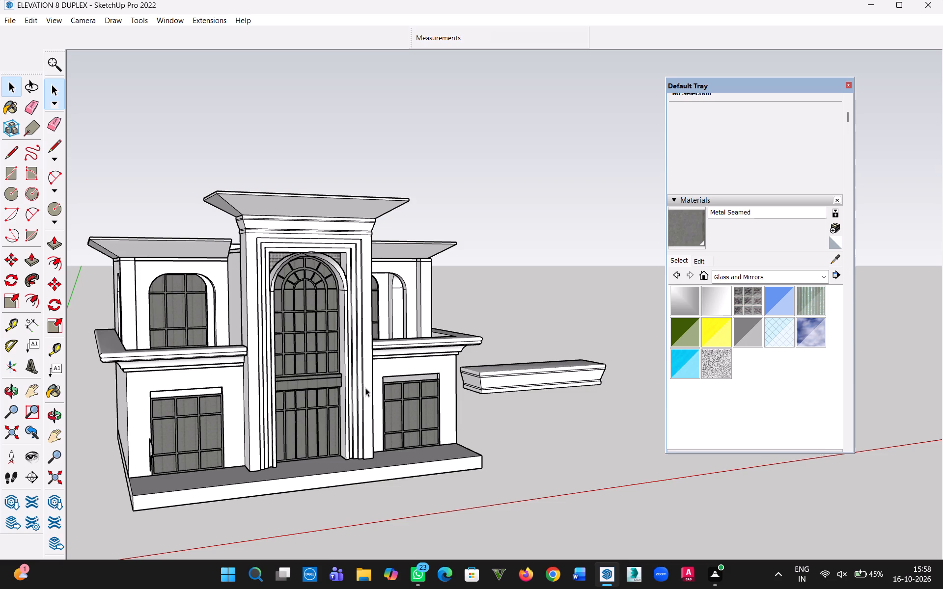
{"action": "middle_click_drag", "start_coordinate": [444, 277], "coordinate": [491, 358]}
{"action": "middle_click_drag", "start_coordinate": [494, 367], "coordinate": [499, 382]}
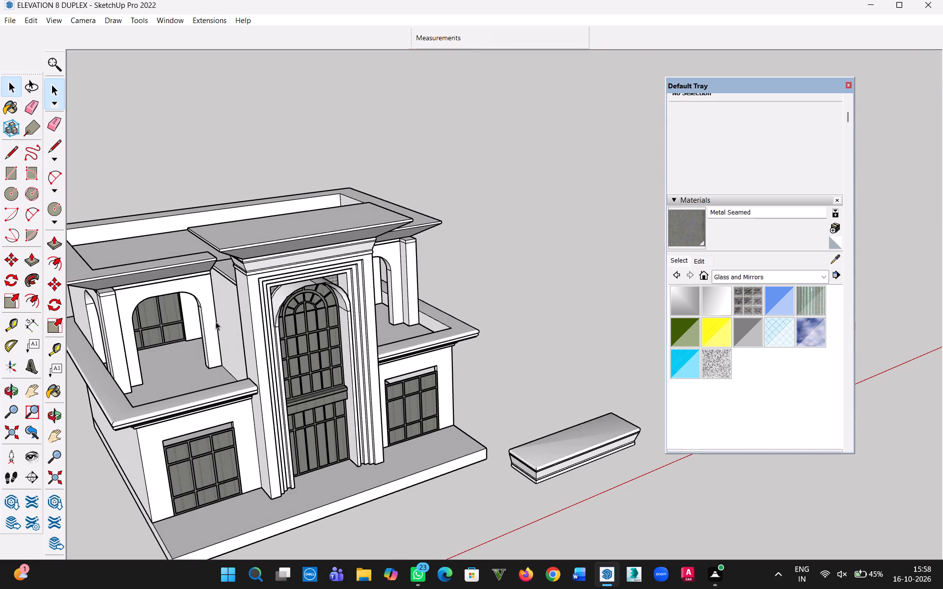
{"action": "middle_click_drag", "start_coordinate": [229, 361], "coordinate": [422, 370]}
{"action": "middle_click_drag", "start_coordinate": [427, 371], "coordinate": [483, 370]}
{"action": "middle_click_drag", "start_coordinate": [483, 370], "coordinate": [404, 388]}
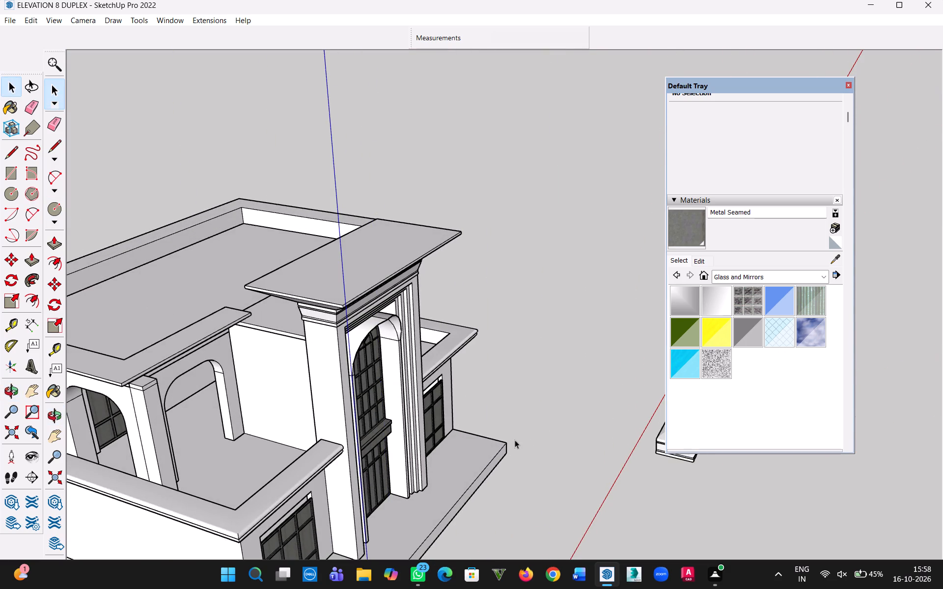
{"action": "middle_click_drag", "start_coordinate": [477, 454], "coordinate": [217, 366]}
{"action": "key", "text": "h"}
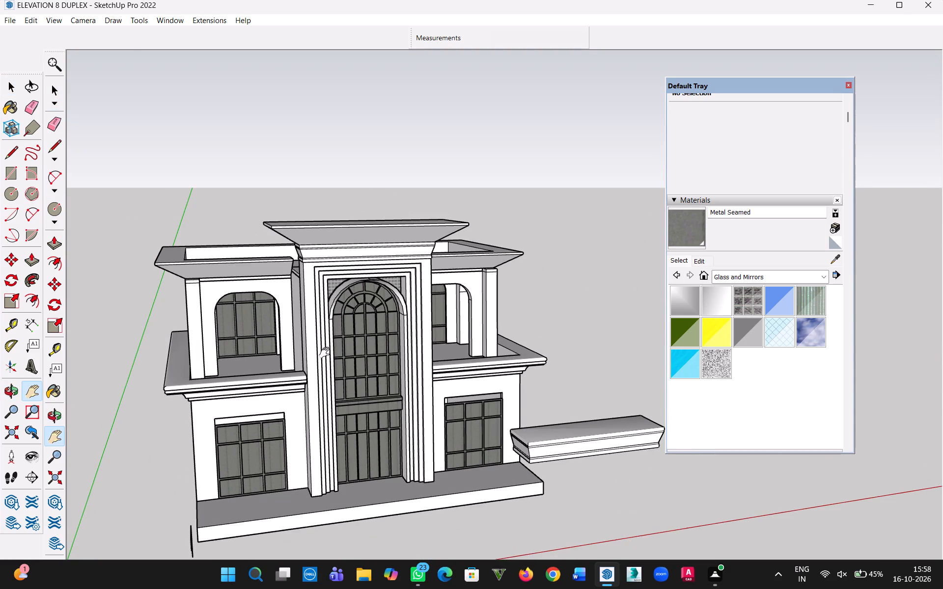
{"action": "left_click_drag", "start_coordinate": [339, 351], "coordinate": [500, 402]}
{"action": "middle_click_drag", "start_coordinate": [501, 403], "coordinate": [488, 413]}
{"action": "left_click_drag", "start_coordinate": [550, 473], "coordinate": [330, 383]}
{"action": "middle_click_drag", "start_coordinate": [331, 381], "coordinate": [404, 403]}
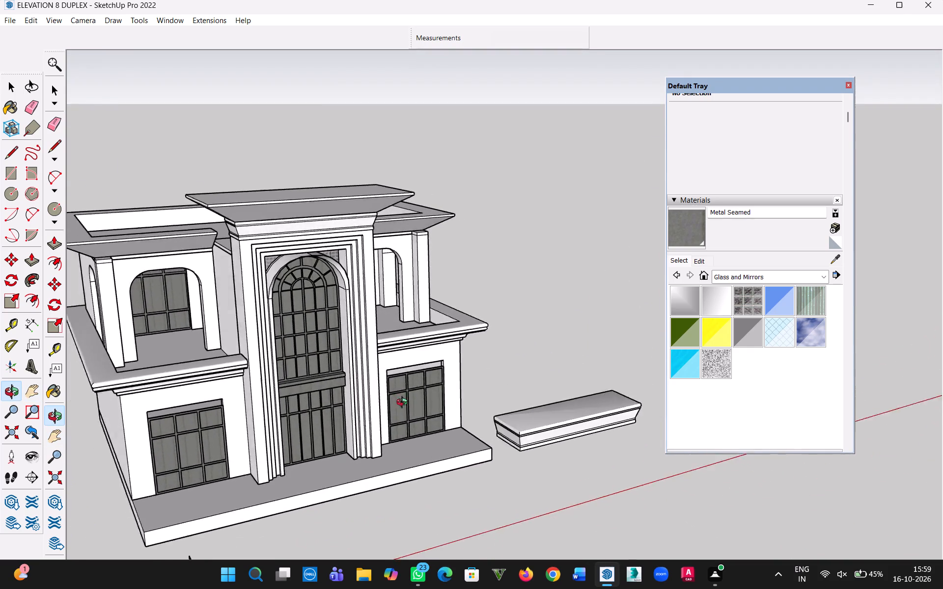
{"action": "middle_click_drag", "start_coordinate": [404, 403], "coordinate": [328, 391]}
{"action": "scroll", "coordinate": [436, 348], "scroll_direction": "up", "scroll_amount": 9}
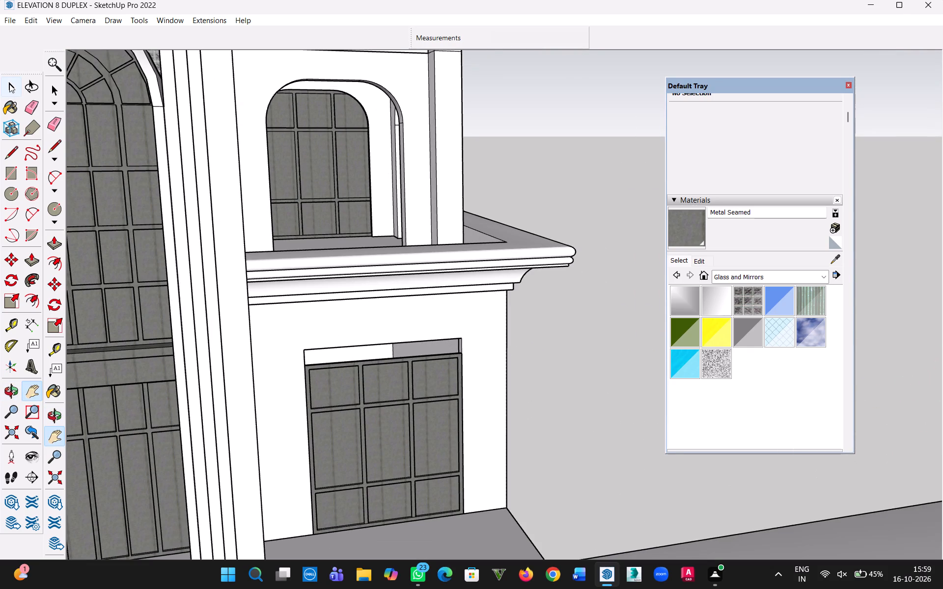
Open the right ground-floor window component and paint its middle-row right pane with Translucent Glass Dark Green.
{"action": "left_click", "coordinate": [9, 84]}
{"action": "double_click", "coordinate": [447, 462]}
{"action": "scroll", "coordinate": [446, 462], "scroll_direction": "up", "scroll_amount": 7}
{"action": "left_click", "coordinate": [399, 375]}
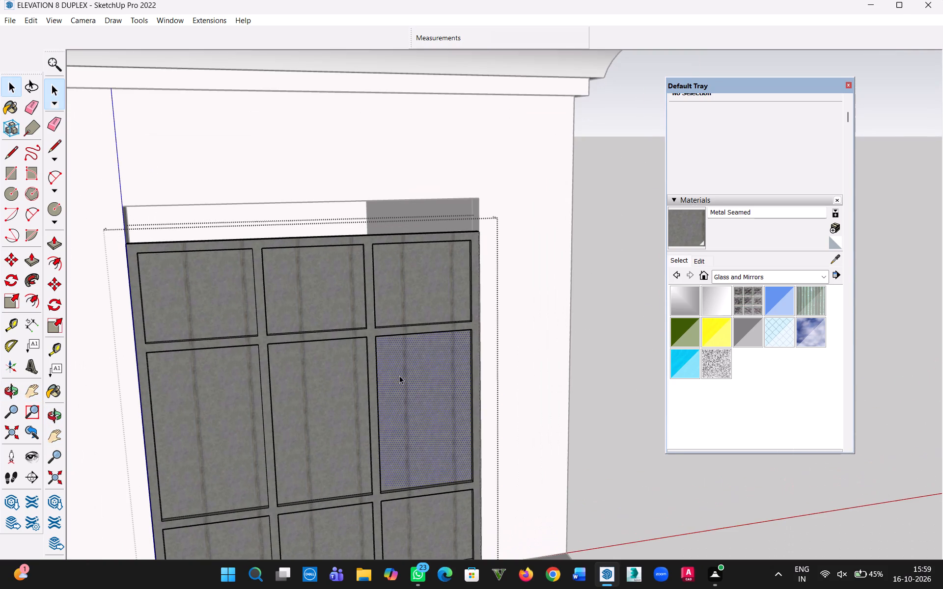
{"action": "left_click", "coordinate": [698, 334]}
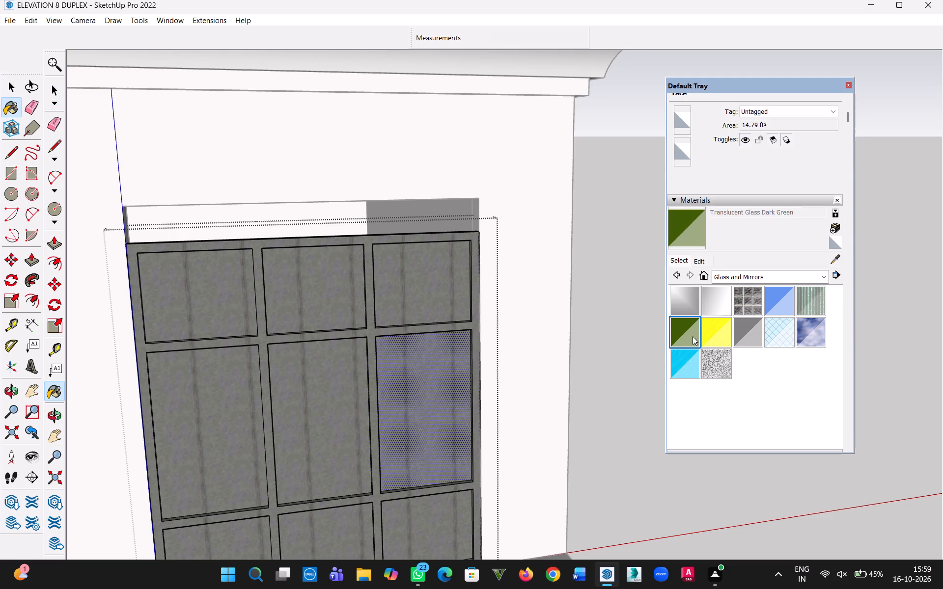
{"action": "left_click", "coordinate": [438, 396]}
{"action": "middle_click_drag", "start_coordinate": [619, 384], "coordinate": [540, 305]}
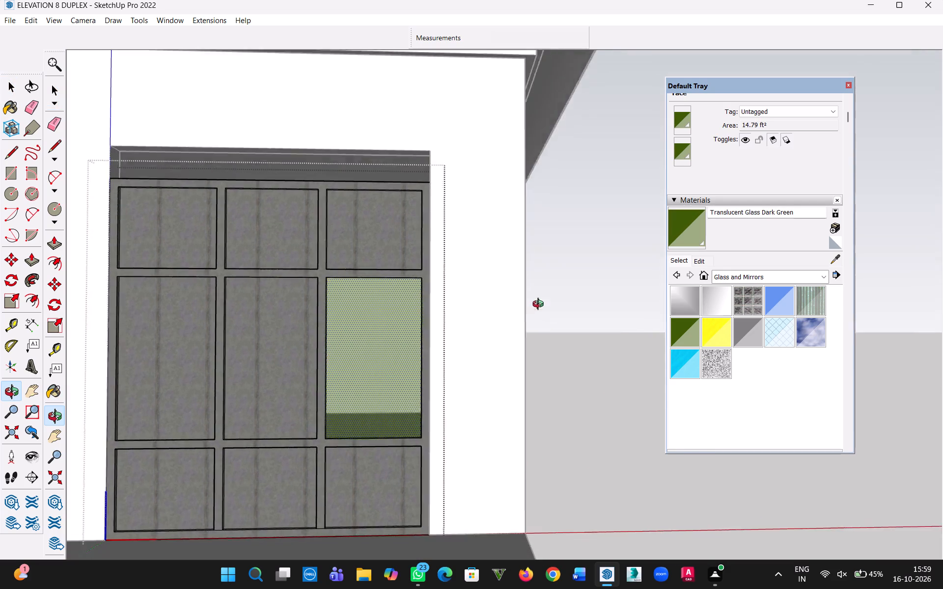
{"action": "middle_click_drag", "start_coordinate": [540, 305], "coordinate": [554, 322]}
Paint the window's remaining eight panes with Translucent Glass Dark Green and close the component.
{"action": "left_click", "coordinate": [379, 246]}
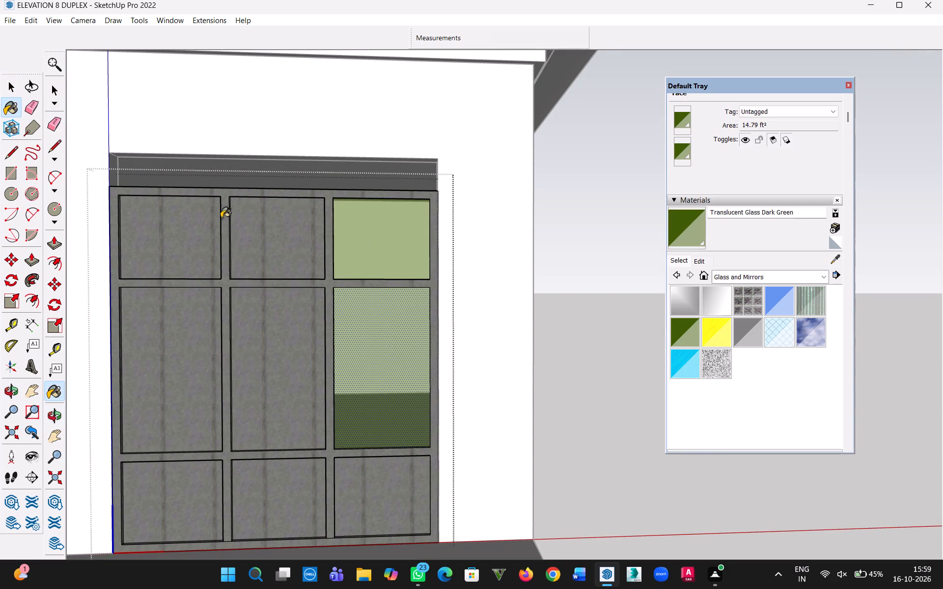
{"action": "left_click", "coordinate": [273, 230]}
{"action": "left_click", "coordinate": [172, 235]}
{"action": "left_click", "coordinate": [177, 301]}
{"action": "left_click", "coordinate": [260, 349]}
{"action": "left_click", "coordinate": [278, 489]}
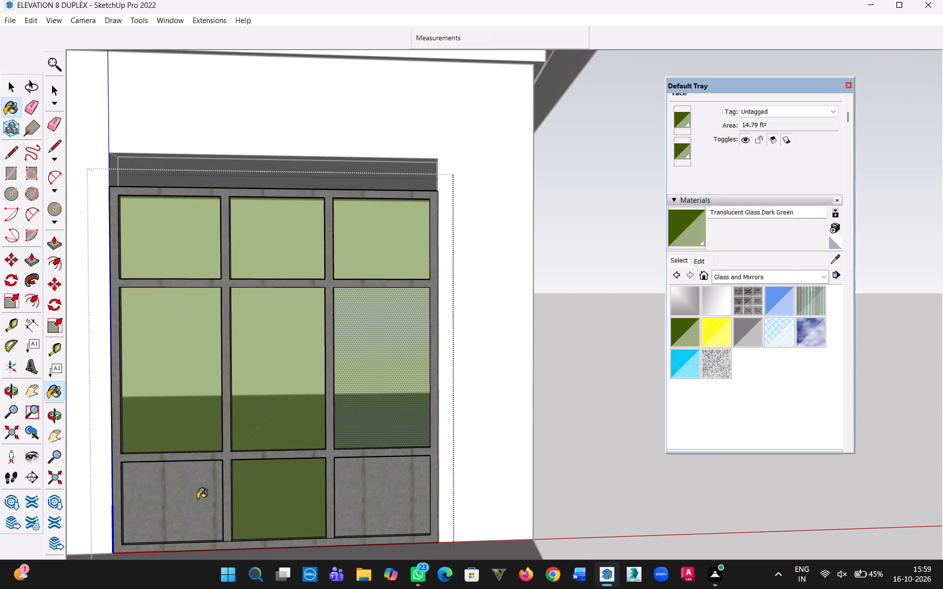
{"action": "left_click", "coordinate": [177, 498]}
{"action": "left_click", "coordinate": [371, 511]}
{"action": "scroll", "coordinate": [325, 422], "scroll_direction": "down", "scroll_amount": 8}
{"action": "scroll", "coordinate": [292, 382], "scroll_direction": "down", "scroll_amount": 2}
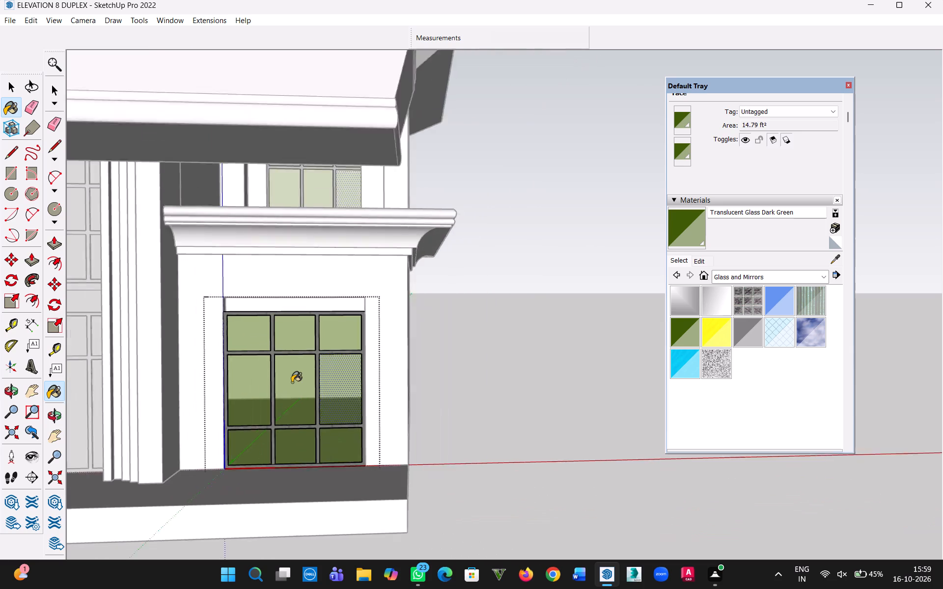
{"action": "scroll", "coordinate": [292, 382], "scroll_direction": "down", "scroll_amount": 1}
{"action": "middle_click_drag", "start_coordinate": [254, 308], "coordinate": [427, 322]}
{"action": "scroll", "coordinate": [402, 362], "scroll_direction": "down", "scroll_amount": 8}
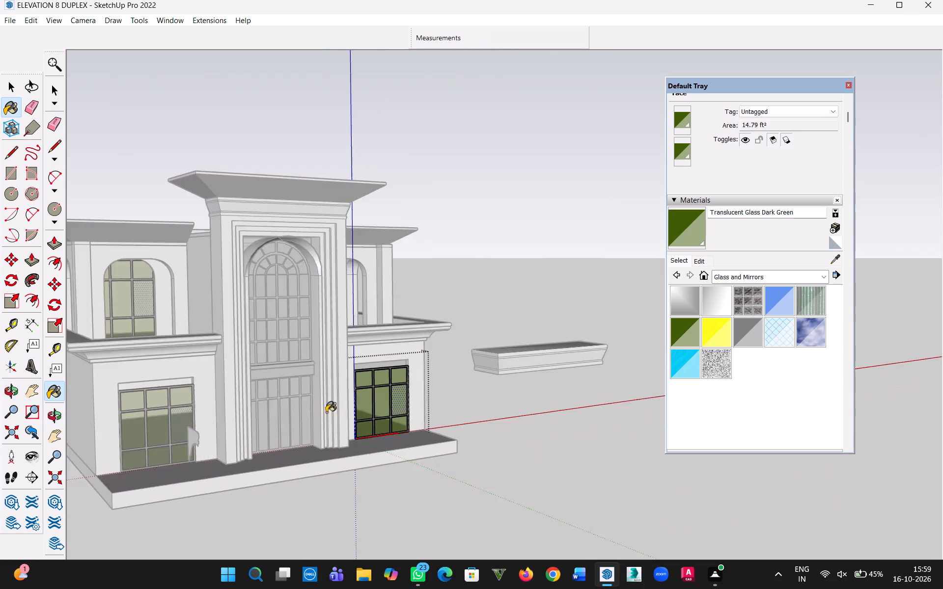
{"action": "scroll", "coordinate": [326, 412], "scroll_direction": "down", "scroll_amount": 3}
{"action": "middle_click_drag", "start_coordinate": [304, 413], "coordinate": [255, 434]}
{"action": "left_click", "coordinate": [19, 88]}
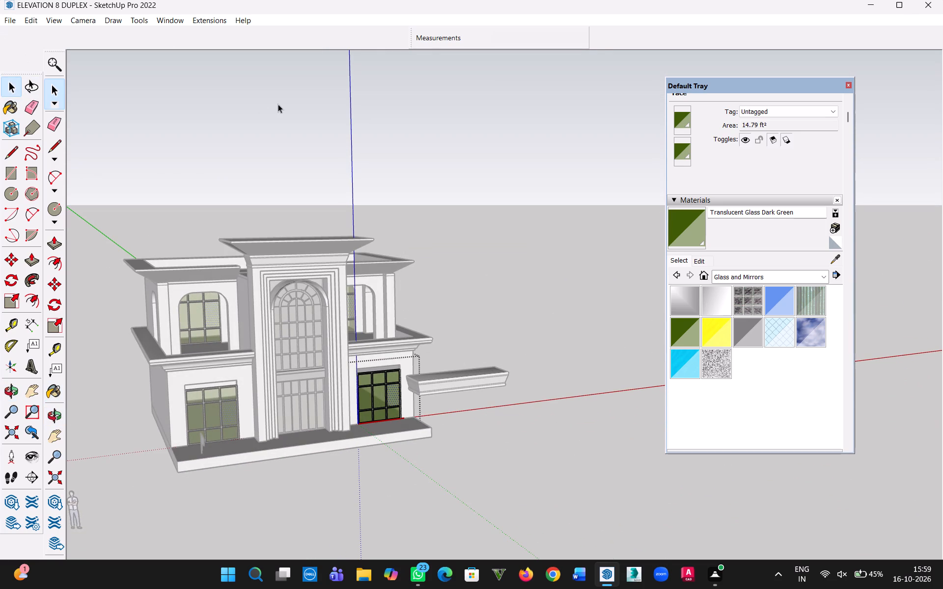
{"action": "left_click", "coordinate": [278, 104]}
{"action": "middle_click_drag", "start_coordinate": [524, 321], "coordinate": [466, 341]}
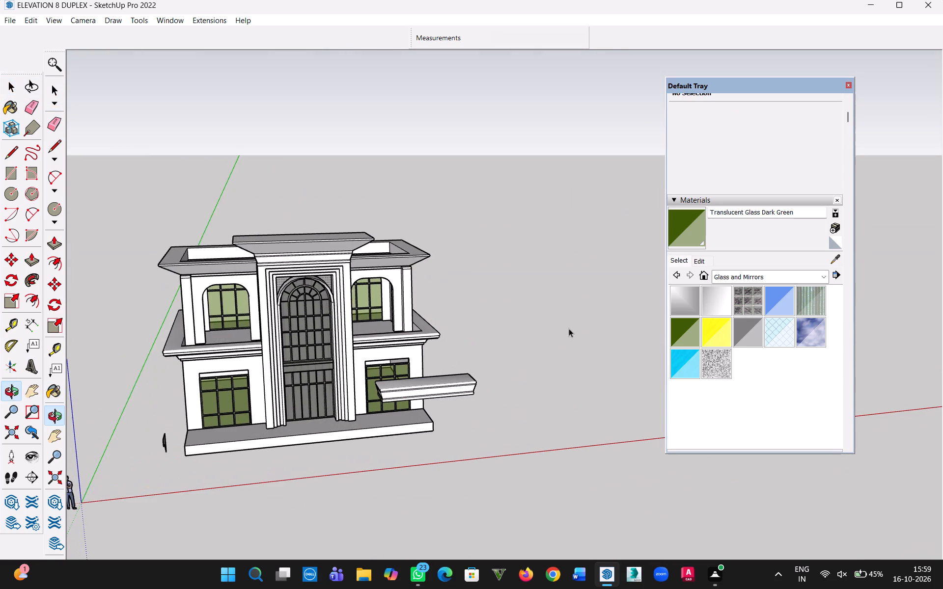
Edit the Translucent Glass Dark Green material, setting its HLS hue to 10 for a reddish-brown glass.
{"action": "left_click", "coordinate": [699, 261]}
{"action": "scroll", "coordinate": [739, 365], "scroll_direction": "up", "scroll_amount": 4}
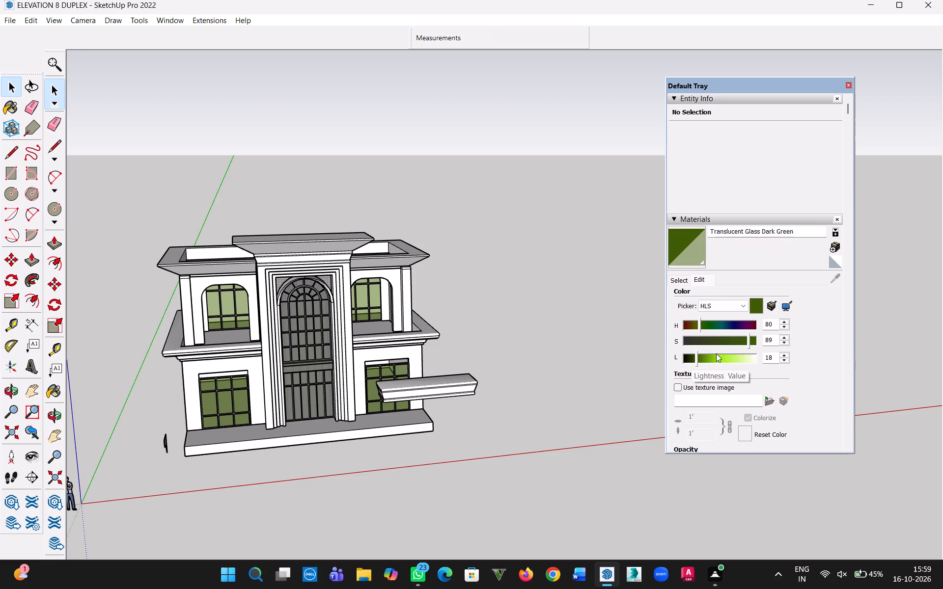
{"action": "scroll", "coordinate": [724, 350], "scroll_direction": "up", "scroll_amount": 4}
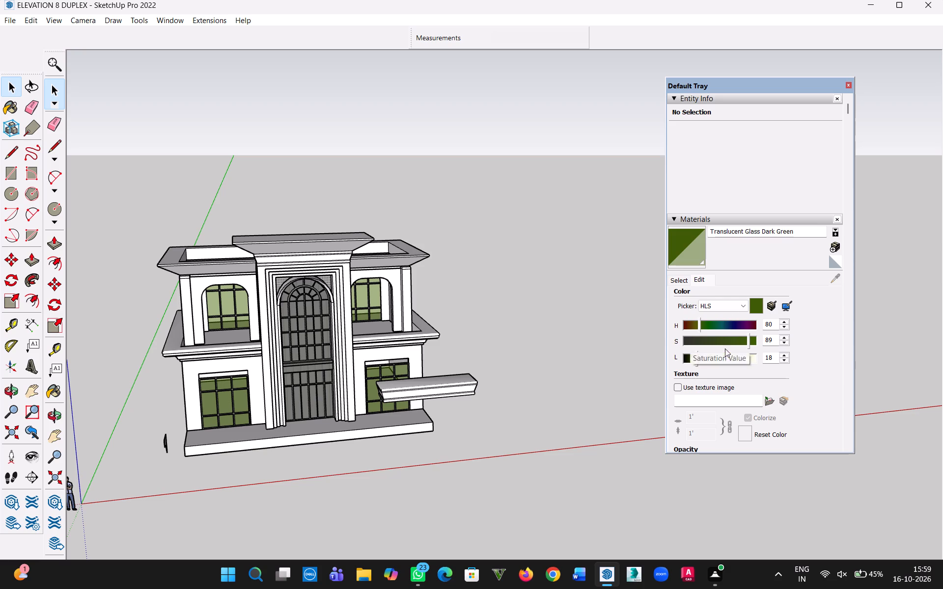
{"action": "scroll", "coordinate": [710, 329], "scroll_direction": "up", "scroll_amount": 11}
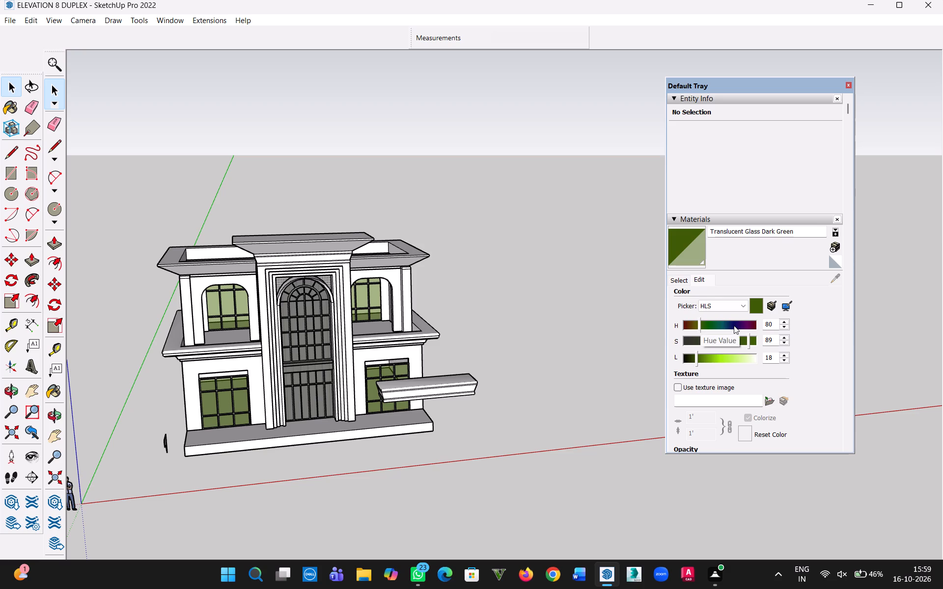
{"action": "left_click", "coordinate": [744, 325]}
{"action": "left_click", "coordinate": [752, 323]}
{"action": "left_click", "coordinate": [755, 324]}
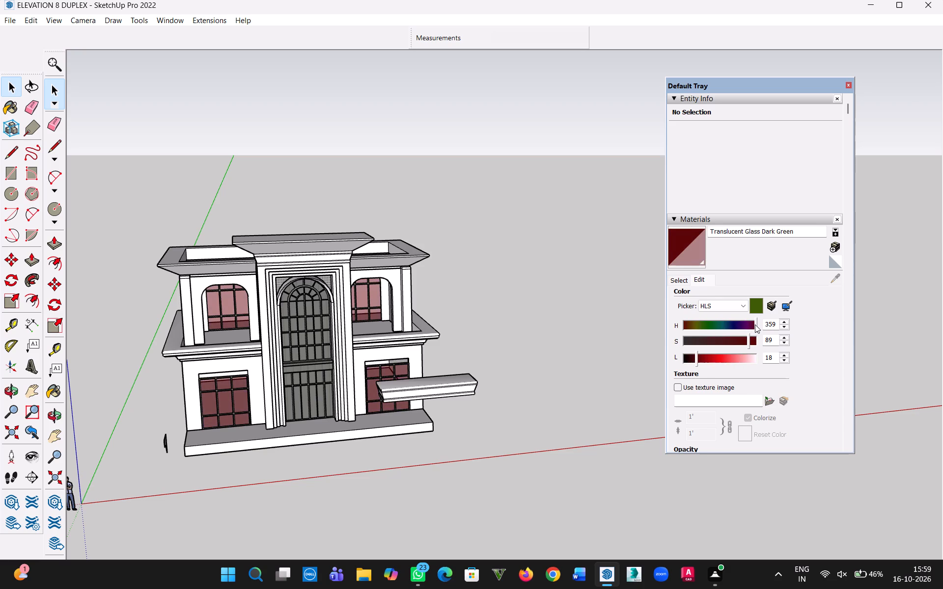
{"action": "left_click_drag", "start_coordinate": [755, 324], "coordinate": [684, 334]}
{"action": "left_click_drag", "start_coordinate": [684, 334], "coordinate": [693, 332]}
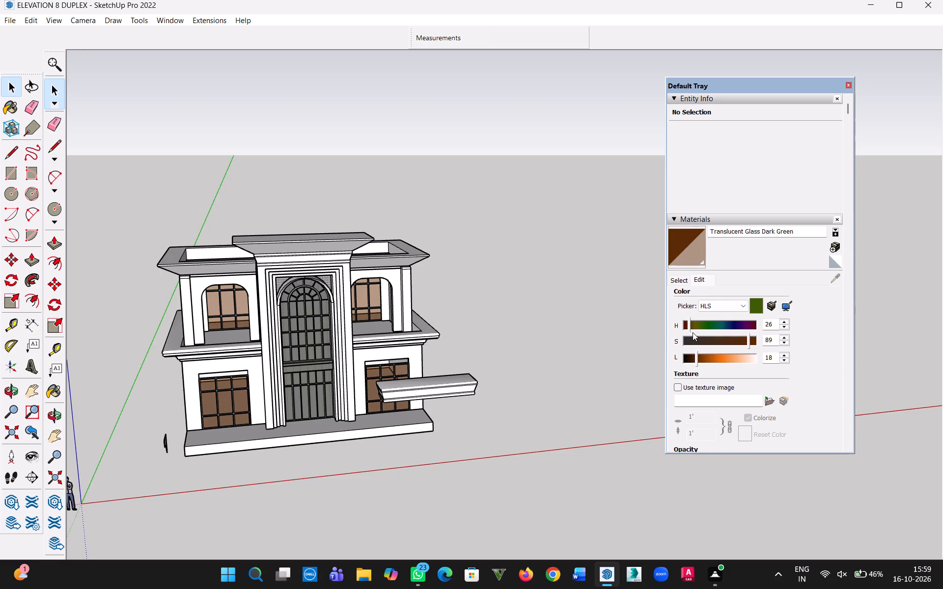
{"action": "left_click_drag", "start_coordinate": [693, 332], "coordinate": [690, 332]}
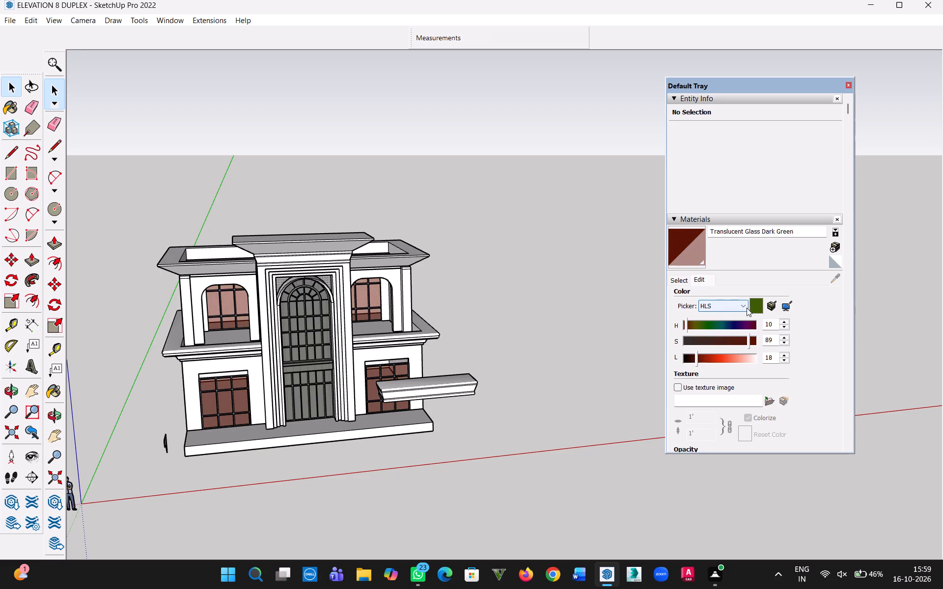
Set the lightness of the Translucent Glass Dark Green material to 28.
{"action": "middle_click_drag", "start_coordinate": [343, 420], "coordinate": [386, 379]}
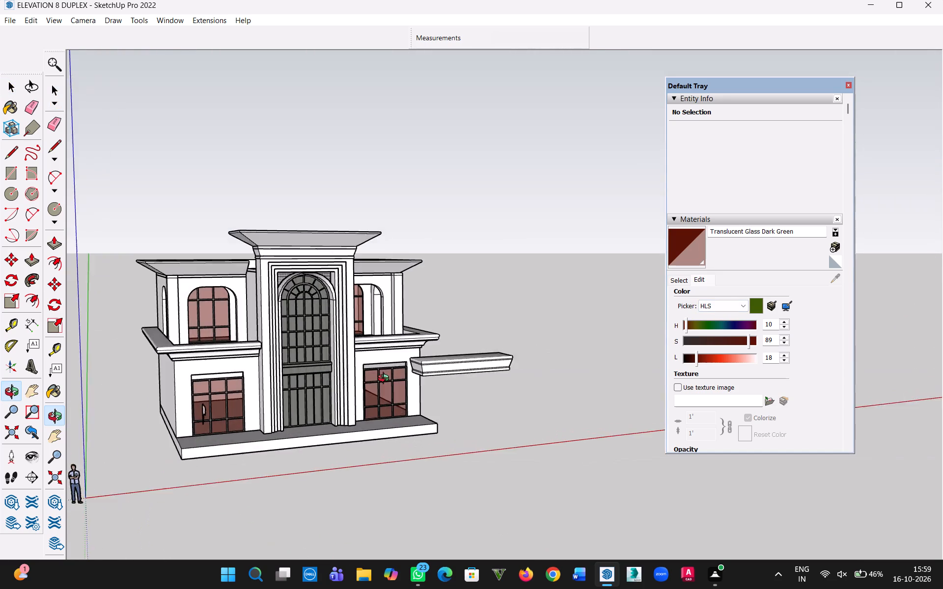
{"action": "middle_click_drag", "start_coordinate": [386, 379], "coordinate": [342, 371]}
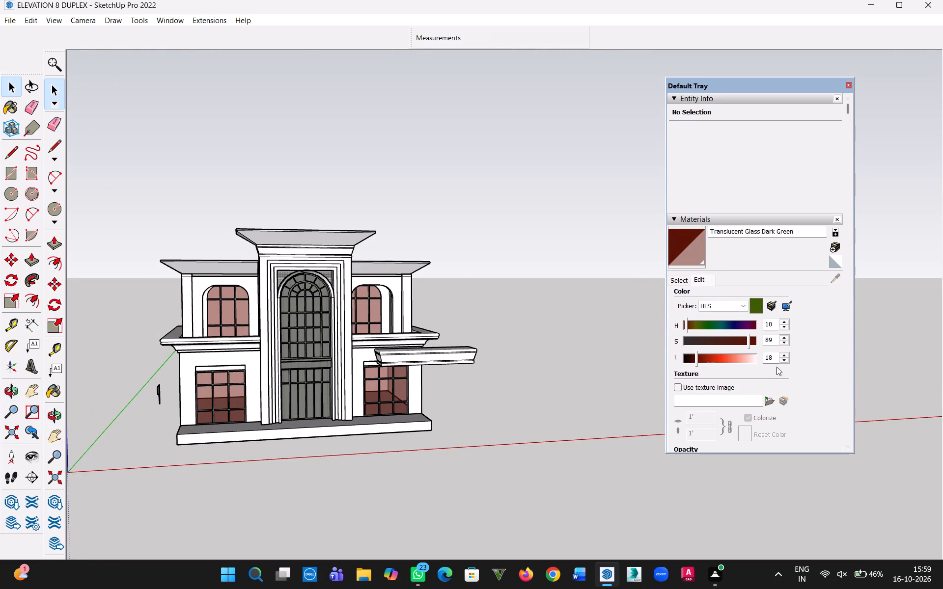
{"action": "left_click", "coordinate": [711, 357]}
{"action": "left_click", "coordinate": [705, 361]}
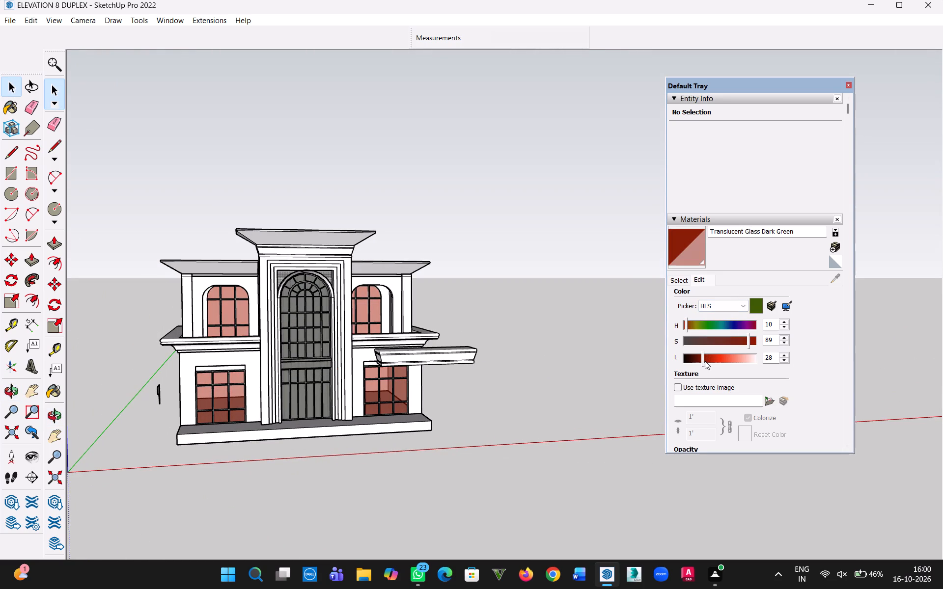
Mute the Translucent Glass Dark Green material by setting its HLS saturation to 40 and lightness to 32.
{"action": "left_click", "coordinate": [703, 361]}
{"action": "scroll", "coordinate": [730, 341], "scroll_direction": "up", "scroll_amount": 2}
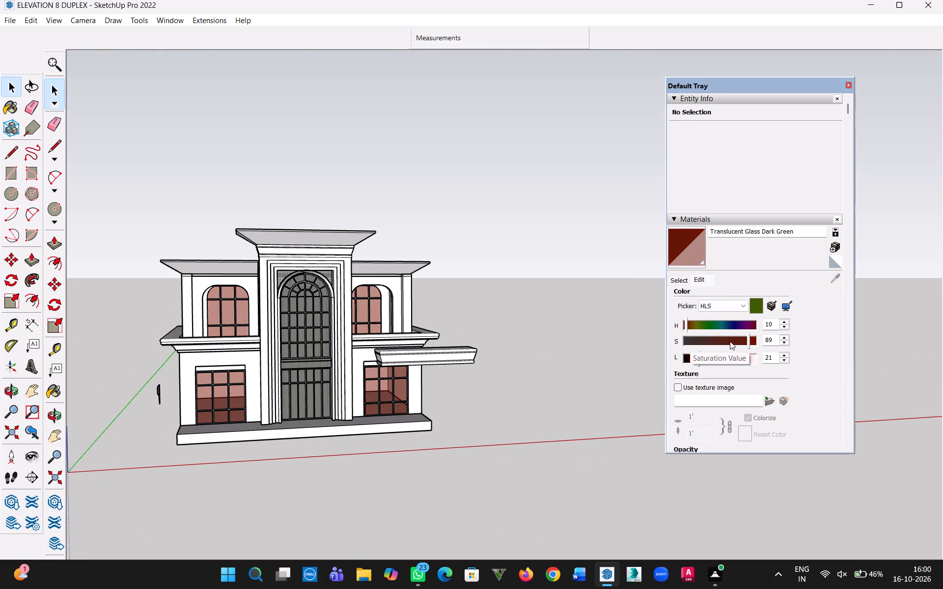
{"action": "scroll", "coordinate": [702, 356], "scroll_direction": "down", "scroll_amount": 1}
{"action": "left_click", "coordinate": [736, 339]}
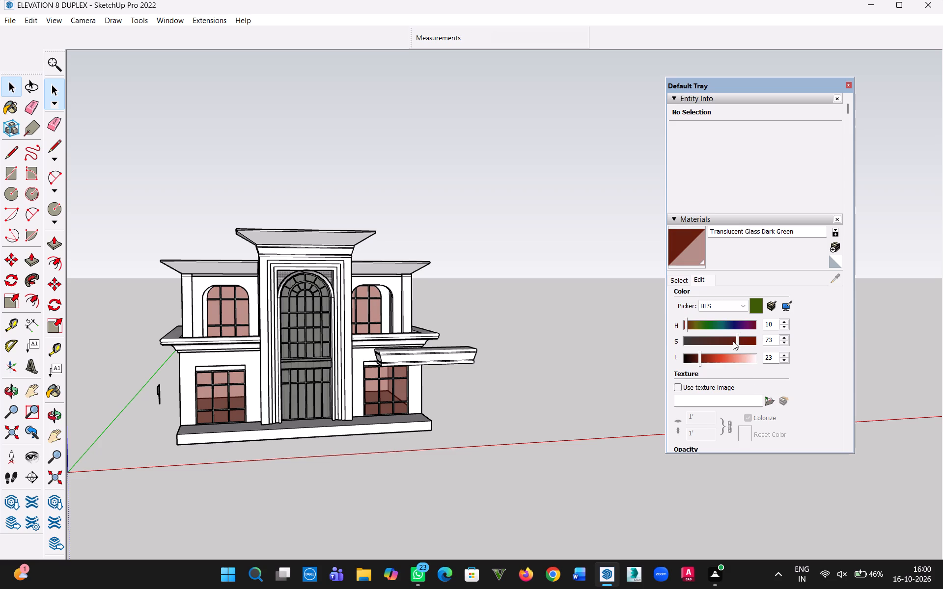
{"action": "left_click", "coordinate": [732, 342]}
{"action": "double_click", "coordinate": [729, 342]}
{"action": "left_click", "coordinate": [724, 346]}
{"action": "left_click", "coordinate": [718, 346]}
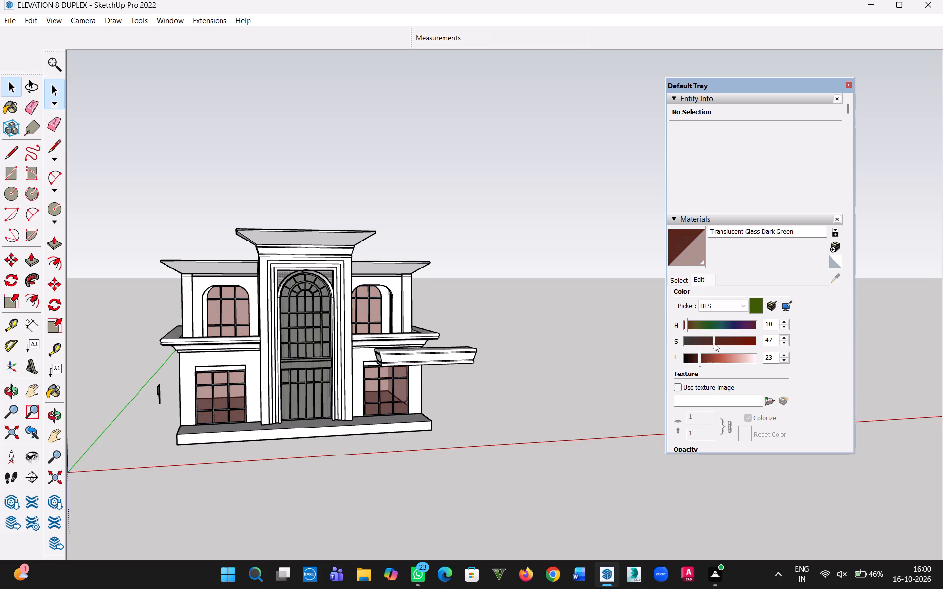
{"action": "left_click", "coordinate": [714, 343]}
{"action": "left_click", "coordinate": [710, 360]}
{"action": "left_click", "coordinate": [708, 358]}
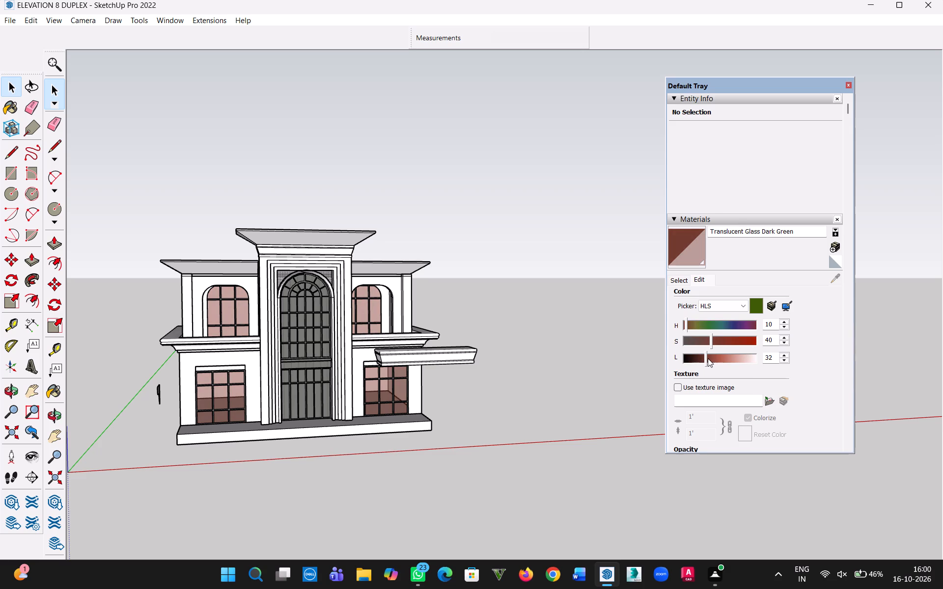
Close the Default Tray to clear the modelling view.
{"action": "middle_click_drag", "start_coordinate": [548, 346], "coordinate": [644, 428]}
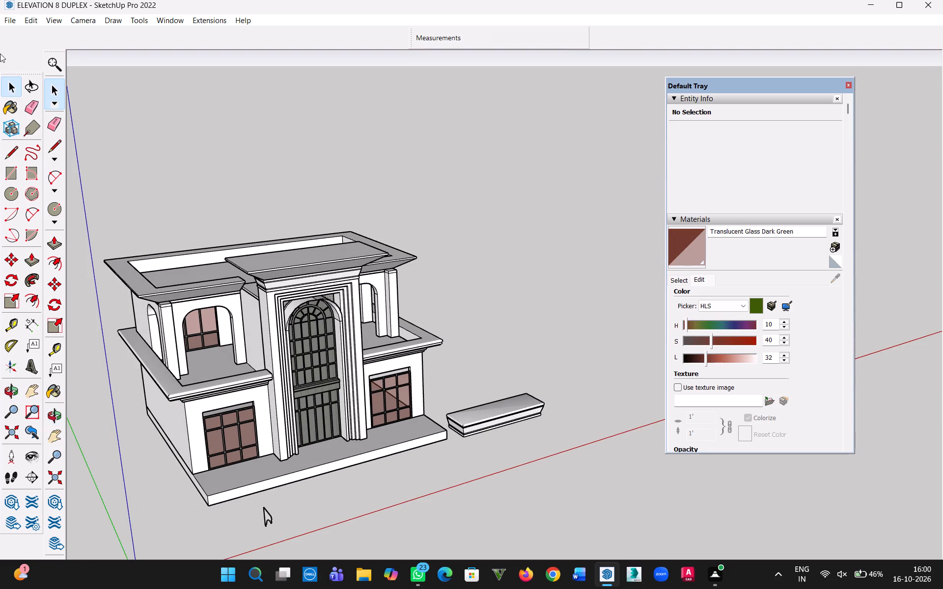
{"action": "left_click", "coordinate": [7, 85]}
{"action": "left_click", "coordinate": [484, 176]}
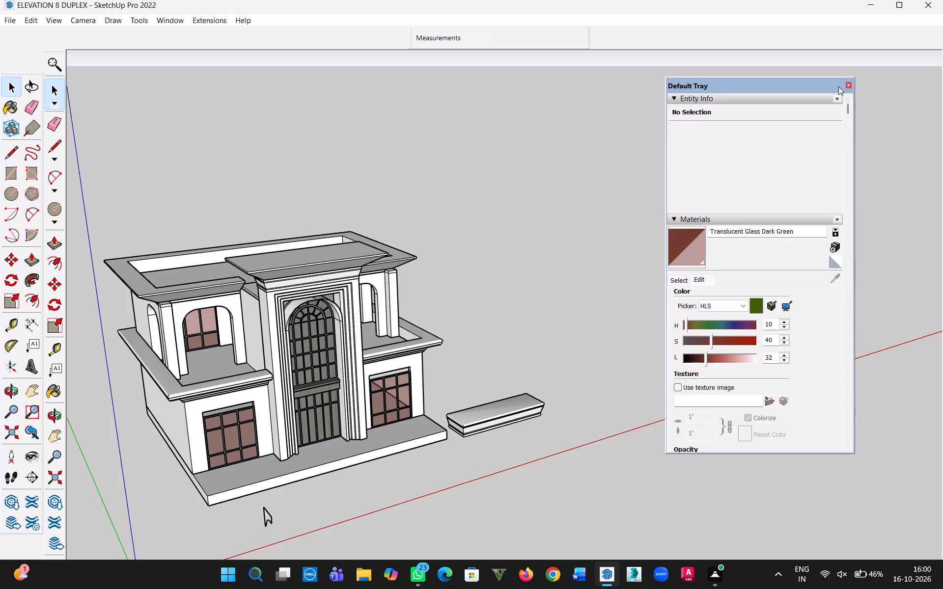
{"action": "left_click", "coordinate": [843, 86]}
{"action": "left_click", "coordinate": [846, 89]}
Delete the loose moulded slab in front of the duplex beside the right ground-floor window.
{"action": "middle_click_drag", "start_coordinate": [601, 377], "coordinate": [390, 304]}
{"action": "scroll", "coordinate": [390, 304], "scroll_direction": "down", "scroll_amount": 4}
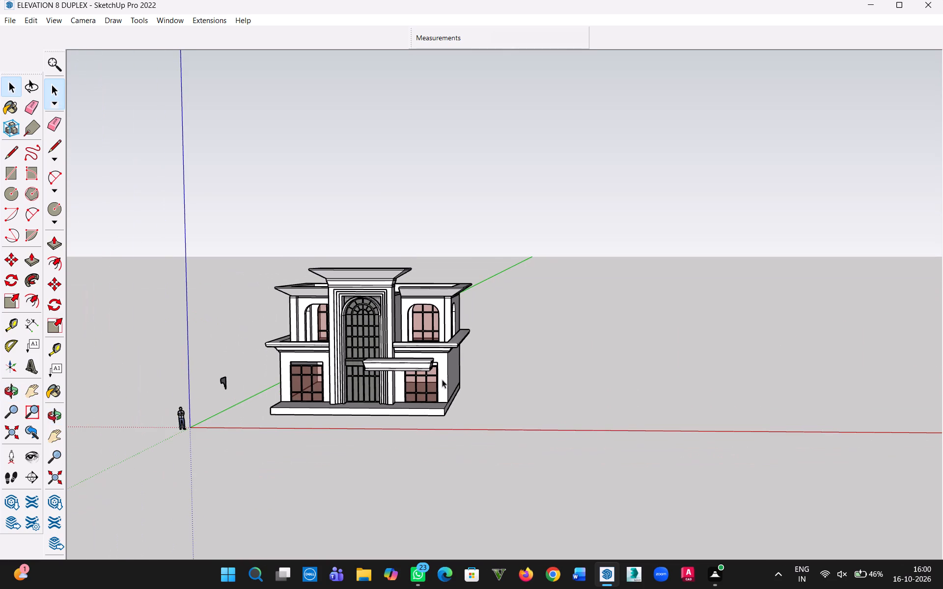
{"action": "middle_click_drag", "start_coordinate": [444, 403], "coordinate": [600, 498]}
{"action": "left_click", "coordinate": [498, 416]}
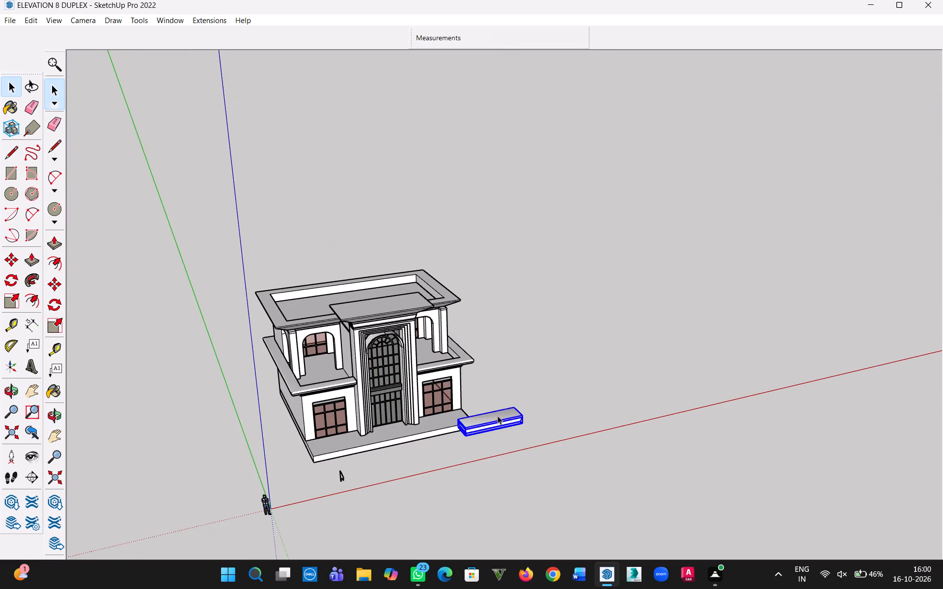
{"action": "key", "text": "Delete"}
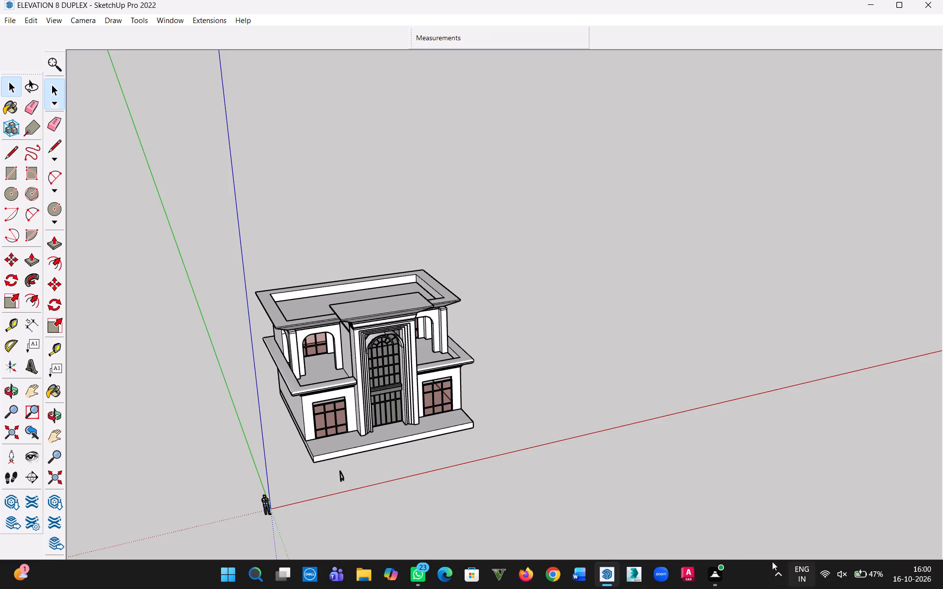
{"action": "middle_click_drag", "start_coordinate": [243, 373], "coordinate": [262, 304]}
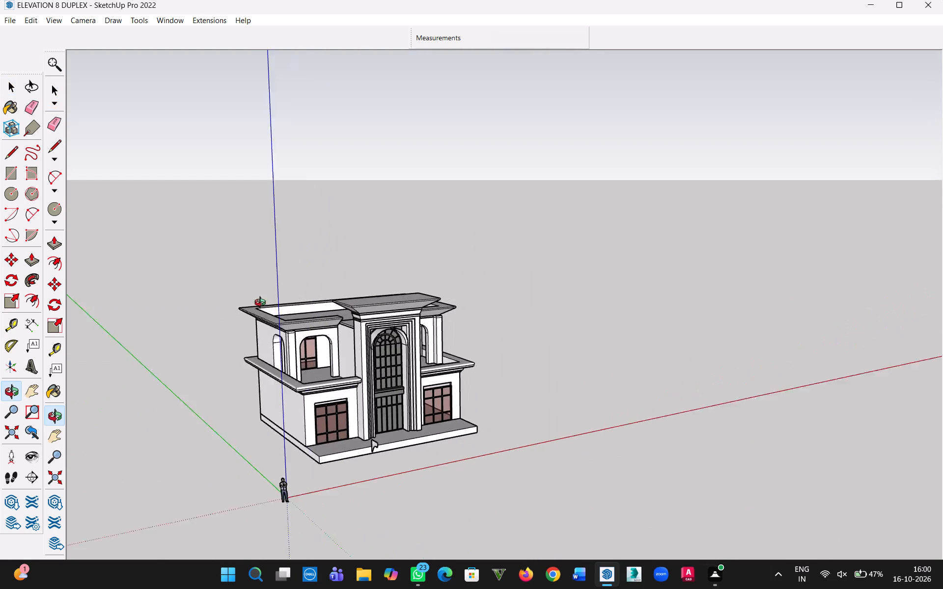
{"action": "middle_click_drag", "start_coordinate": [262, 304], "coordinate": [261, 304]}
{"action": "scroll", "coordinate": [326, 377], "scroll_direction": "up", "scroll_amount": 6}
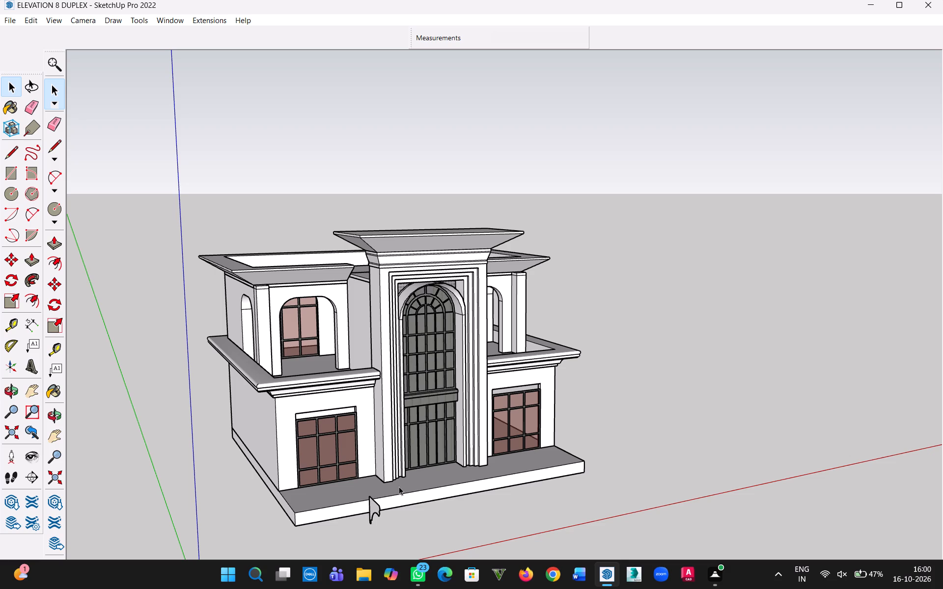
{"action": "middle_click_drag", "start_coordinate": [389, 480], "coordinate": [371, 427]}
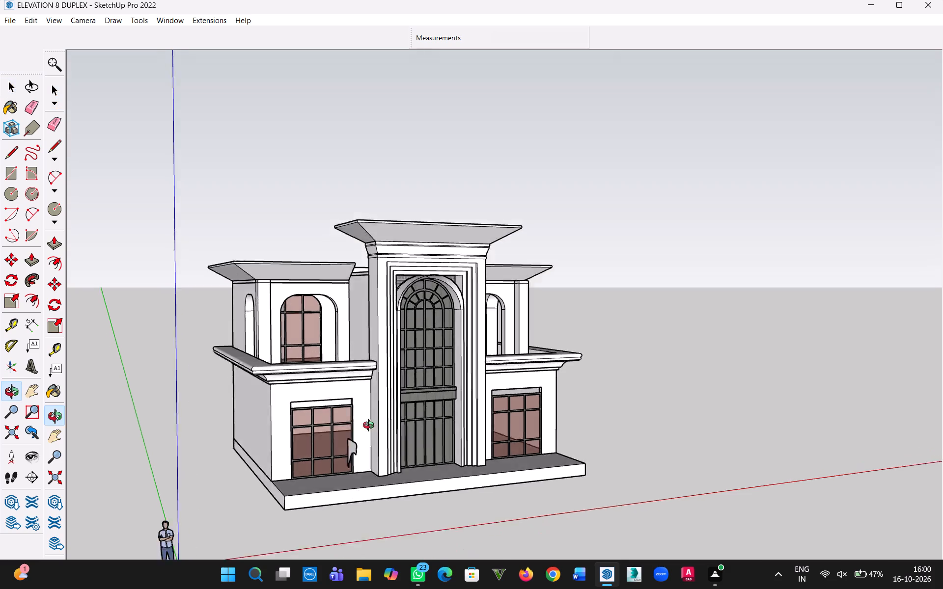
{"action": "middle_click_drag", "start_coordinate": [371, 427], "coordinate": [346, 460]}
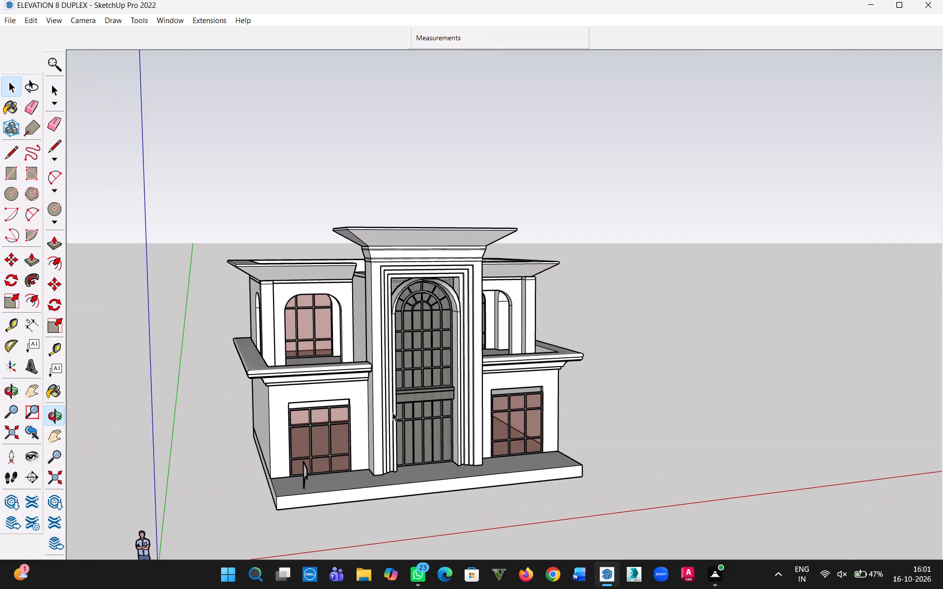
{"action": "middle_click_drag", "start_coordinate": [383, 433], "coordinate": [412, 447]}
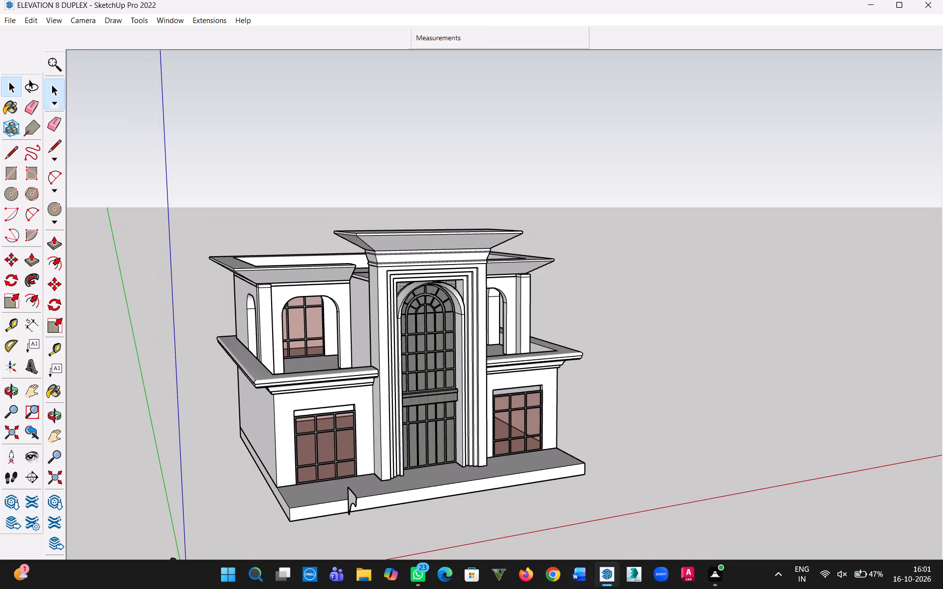
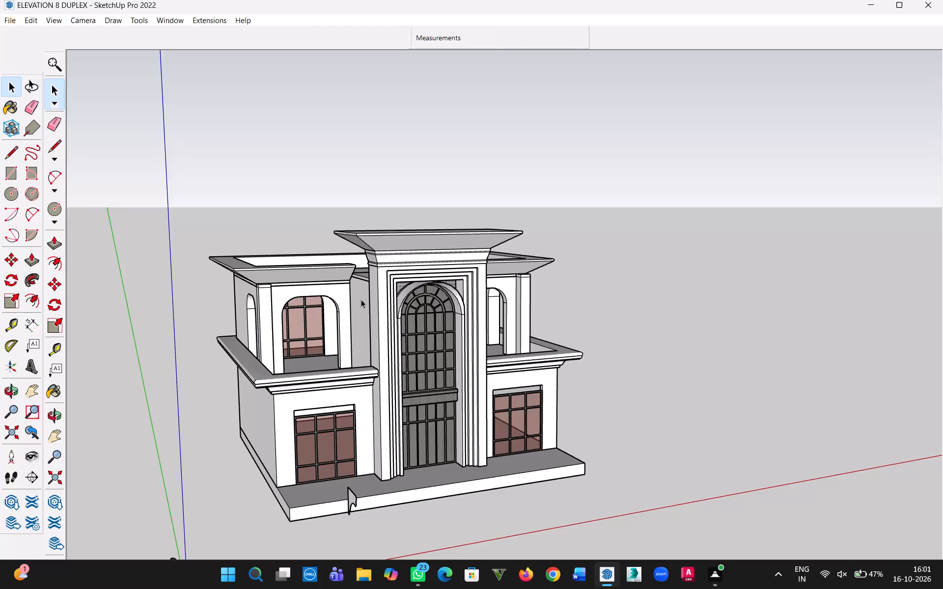
Switch to a new private Firefox window, search the web for 3D Warehouse and open its website.
{"action": "right_click", "coordinate": [522, 578]}
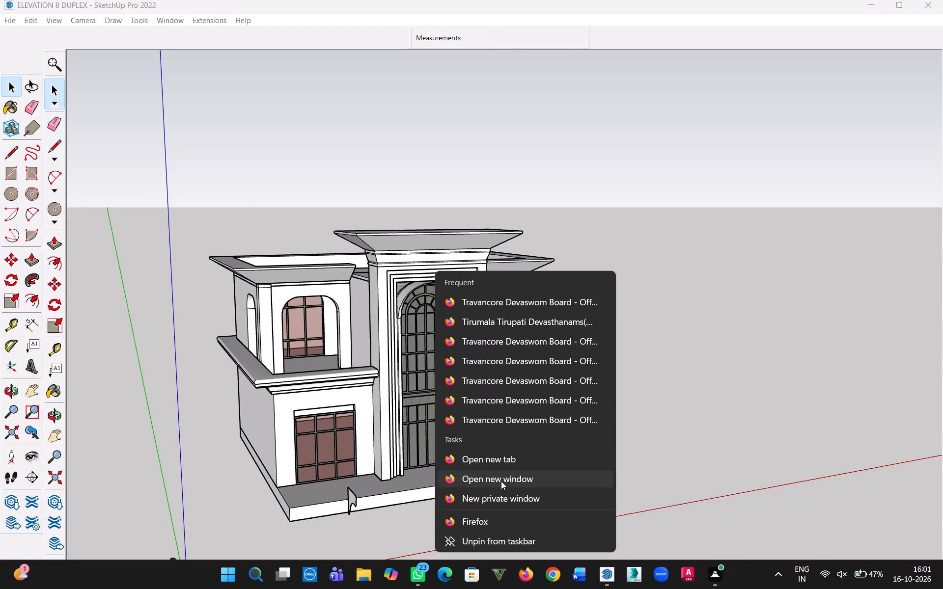
{"action": "left_click", "coordinate": [499, 501]}
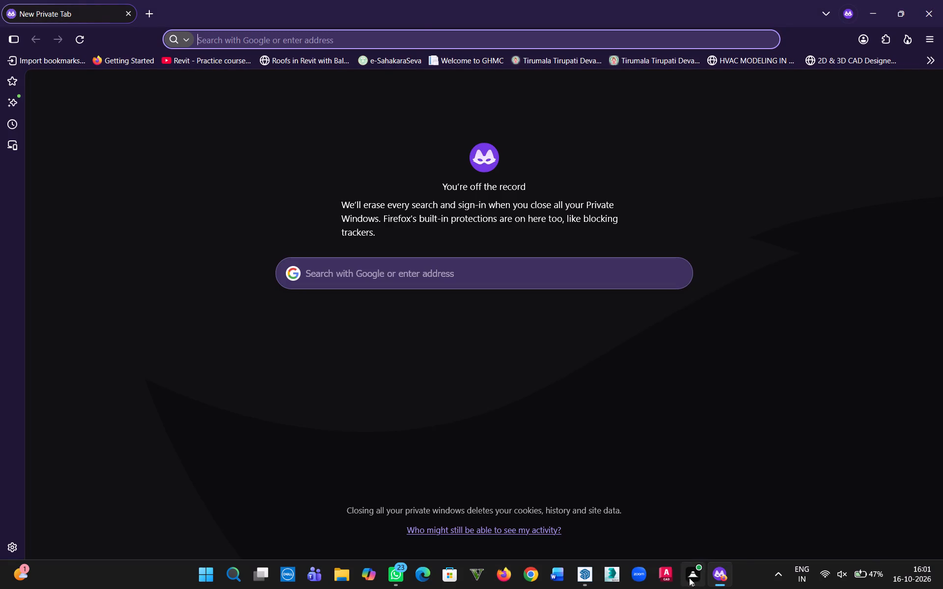
{"action": "left_click", "coordinate": [391, 46]}
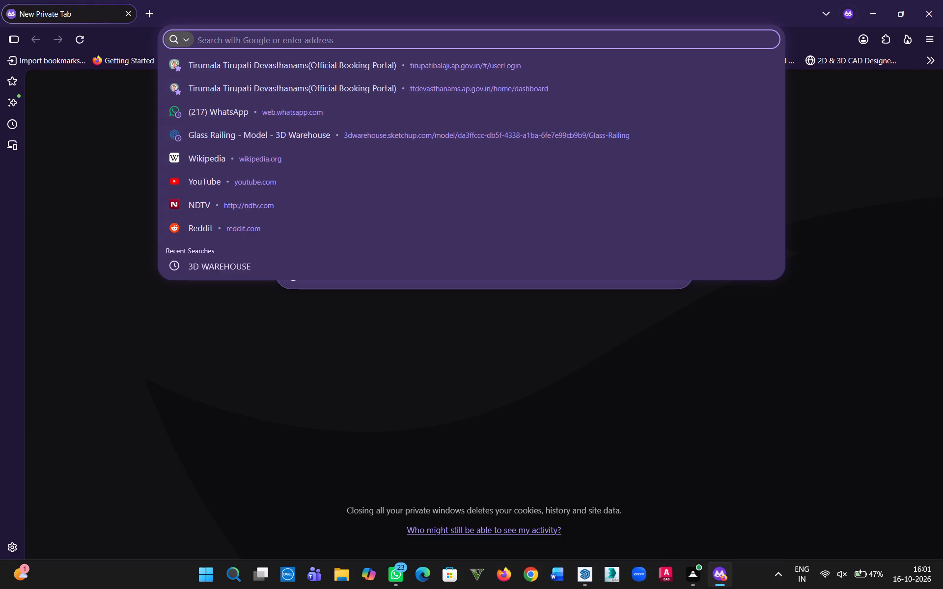
{"action": "type", "text": "3dwareg"}
{"action": "key", "text": "BackSpace"}
{"action": "type", "text": "housde"}
{"action": "key", "text": "Return"}
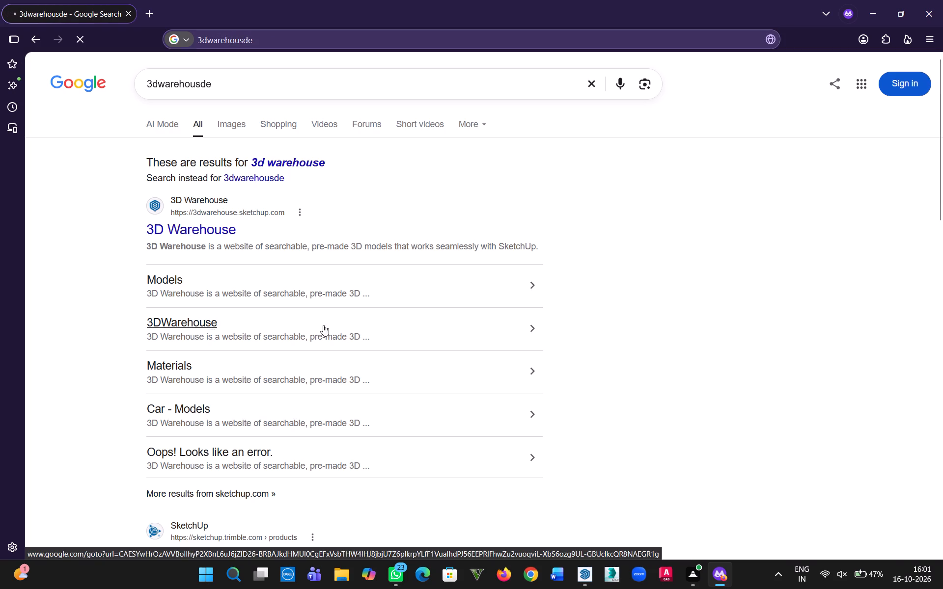
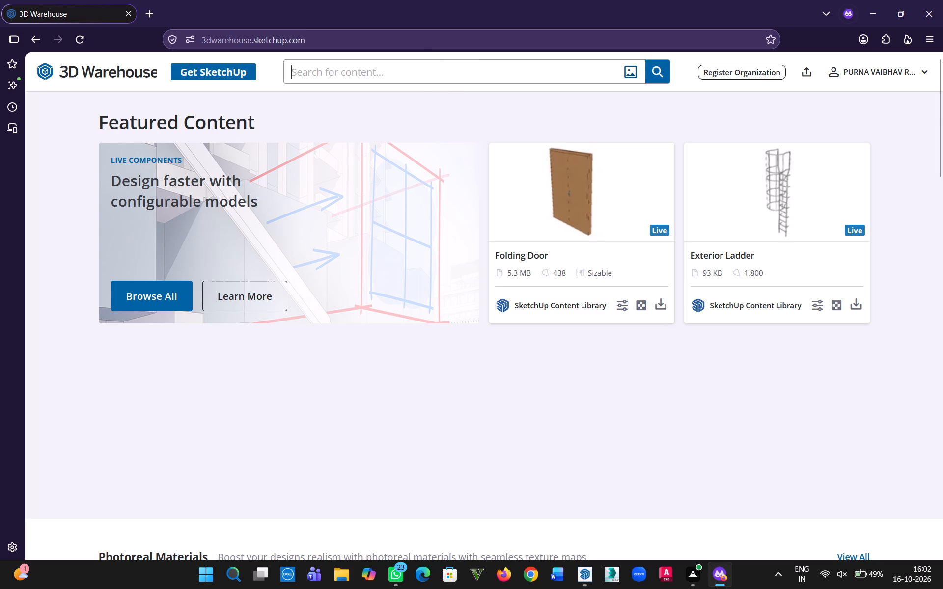
Browse all the Live Component collections in the SketchUp Content Library's 3D Models.
{"action": "left_click", "coordinate": [167, 290]}
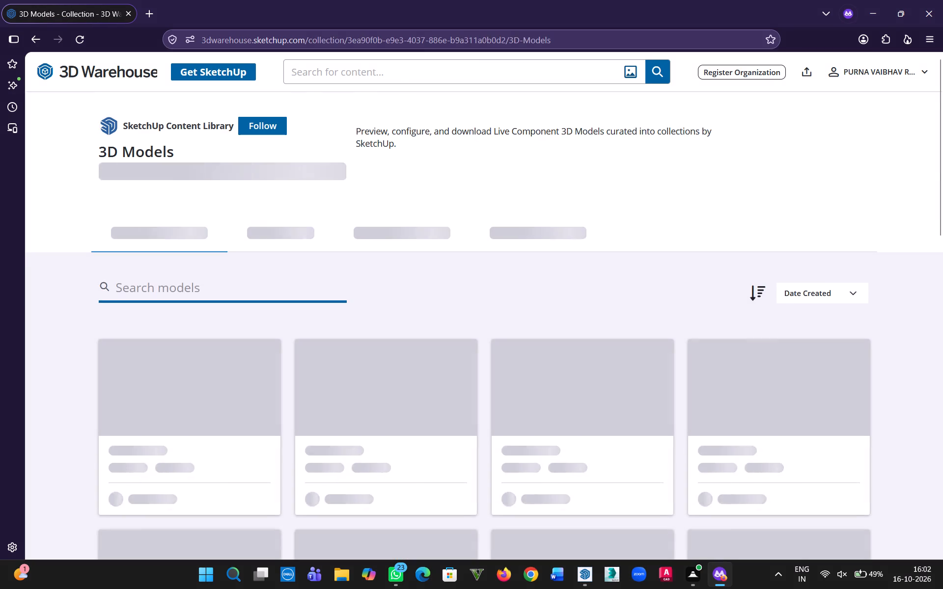
{"action": "left_click", "coordinate": [406, 76]}
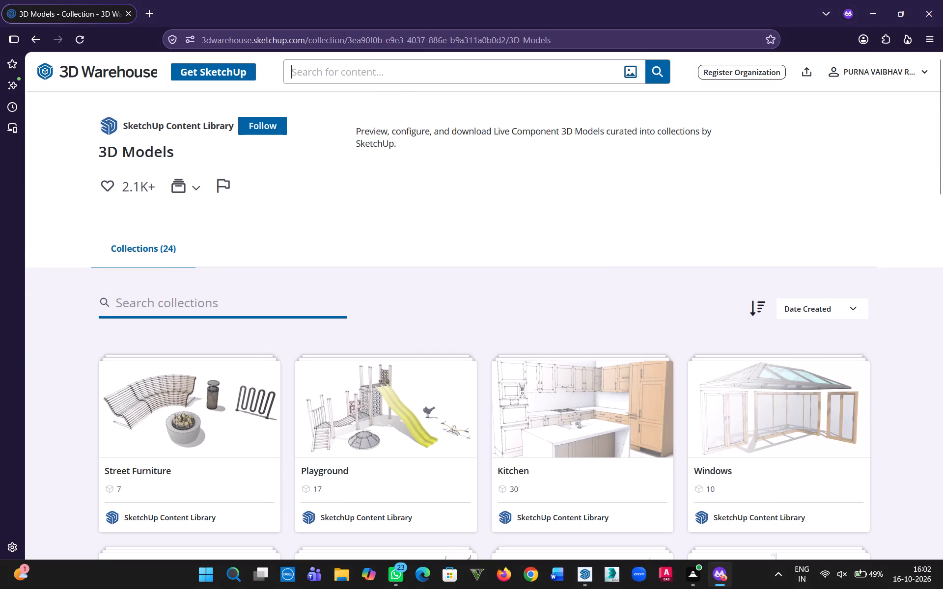
{"action": "left_click", "coordinate": [406, 76]}
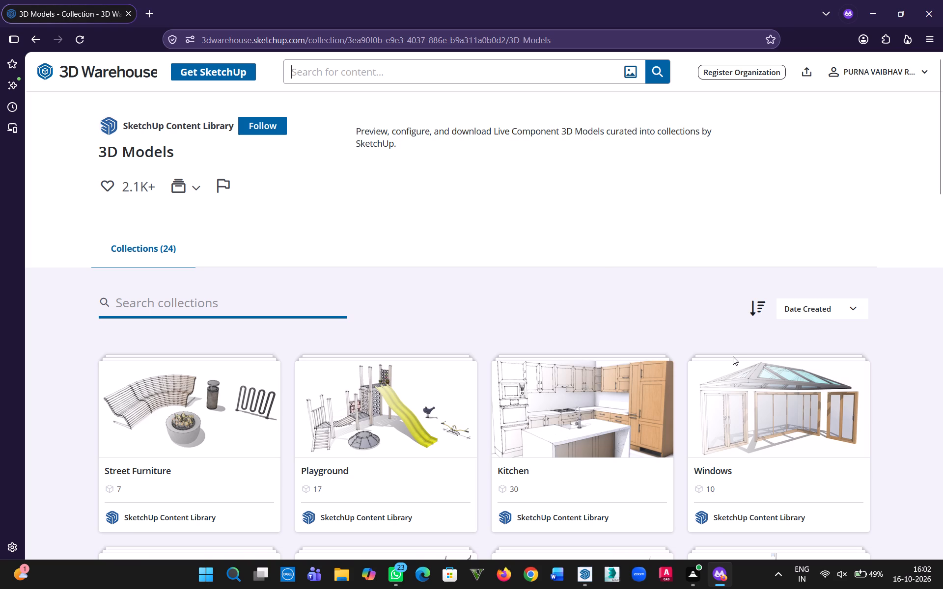
{"action": "scroll", "coordinate": [733, 357], "scroll_direction": "down", "scroll_amount": 4}
{"action": "scroll", "coordinate": [492, 319], "scroll_direction": "down", "scroll_amount": 4}
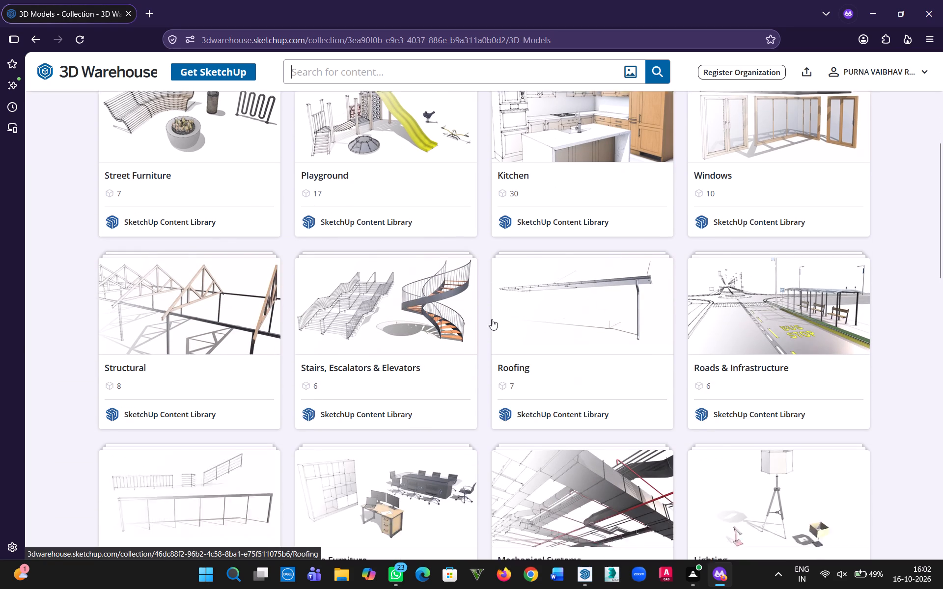
{"action": "scroll", "coordinate": [492, 319], "scroll_direction": "up", "scroll_amount": 17}
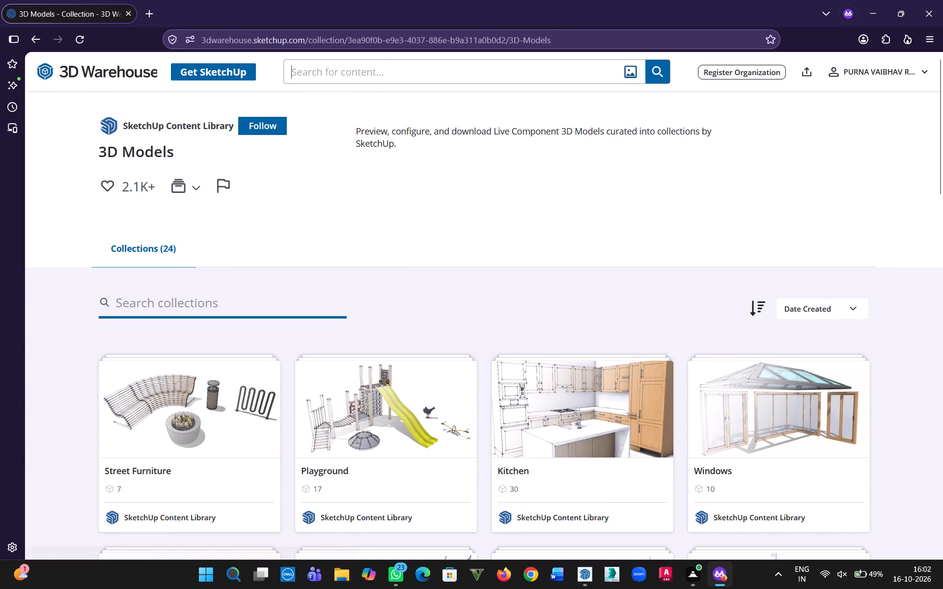
Search 3D Warehouse for manduva models.
{"action": "left_click", "coordinate": [370, 71]}
{"action": "type", "text": "manduva"}
{"action": "key", "text": "Return"}
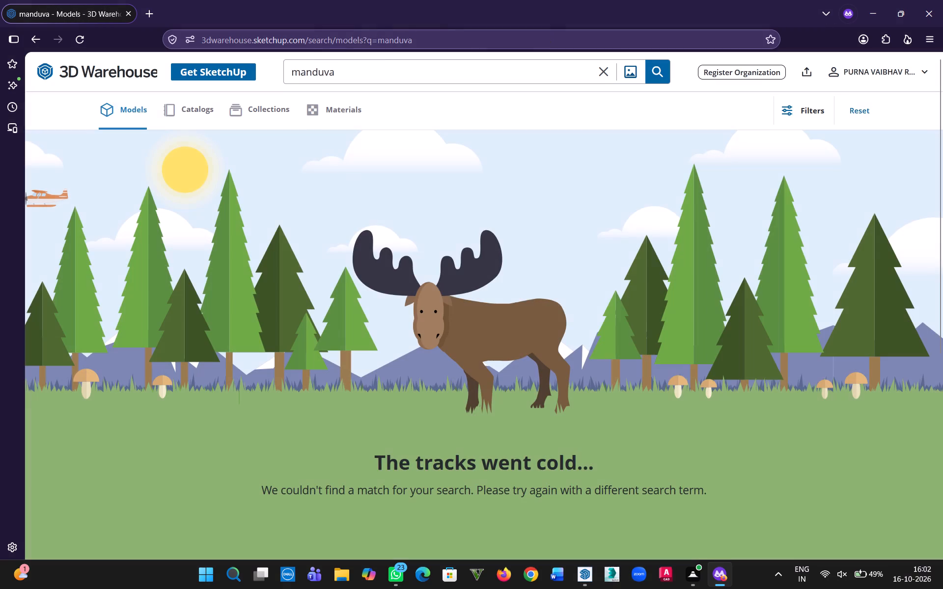
Replace the search term and search the models for hut.
{"action": "left_click_drag", "start_coordinate": [373, 72], "coordinate": [230, 66]}
{"action": "key", "text": "BackSpace"}
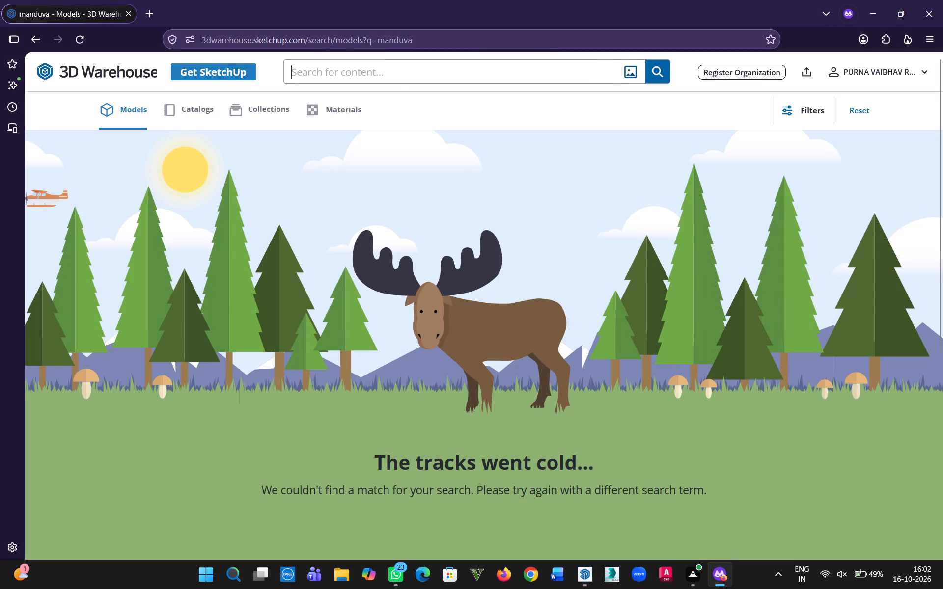
{"action": "type", "text": "hut"}
{"action": "key", "text": "Return"}
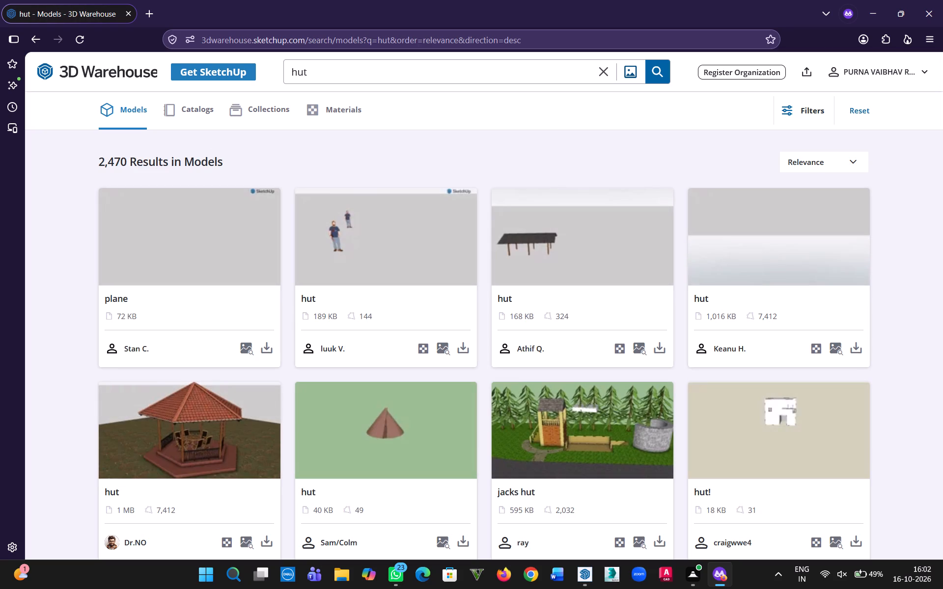
Look through the hut models for a piece that suits the duplex elevation.
{"action": "scroll", "coordinate": [508, 518], "scroll_direction": "down", "scroll_amount": 2}
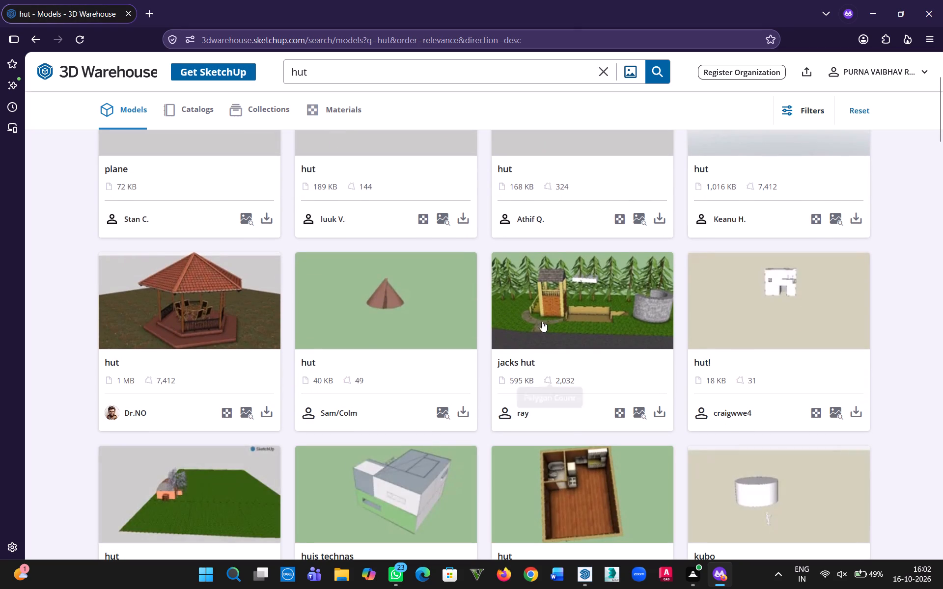
{"action": "scroll", "coordinate": [499, 367], "scroll_direction": "down", "scroll_amount": 3}
{"action": "scroll", "coordinate": [472, 400], "scroll_direction": "down", "scroll_amount": 3}
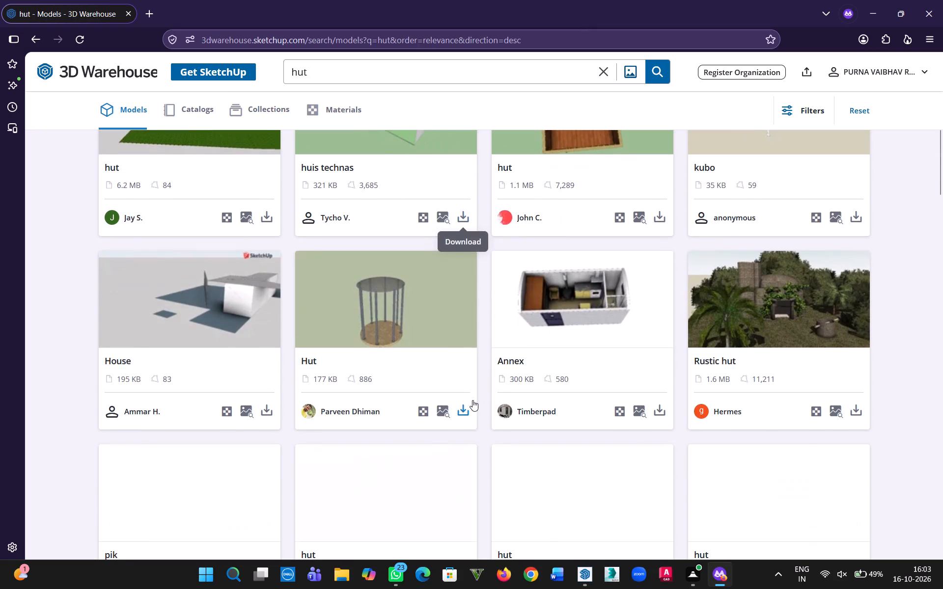
{"action": "scroll", "coordinate": [409, 402], "scroll_direction": "down", "scroll_amount": 3}
{"action": "middle_click_drag", "start_coordinate": [425, 407], "coordinate": [431, 378]}
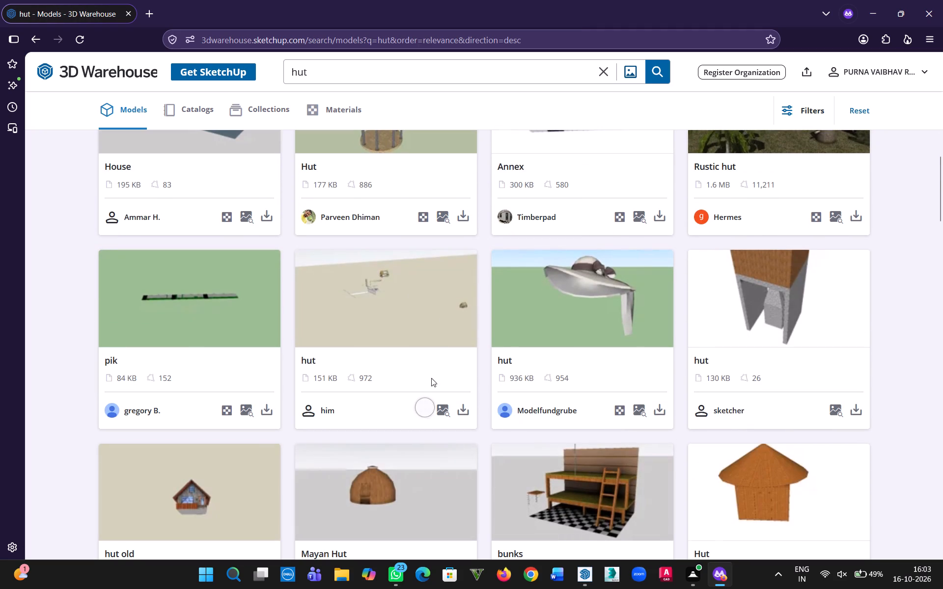
{"action": "middle_click_drag", "start_coordinate": [431, 378], "coordinate": [451, 352]}
{"action": "scroll", "coordinate": [453, 409], "scroll_direction": "down", "scroll_amount": 9}
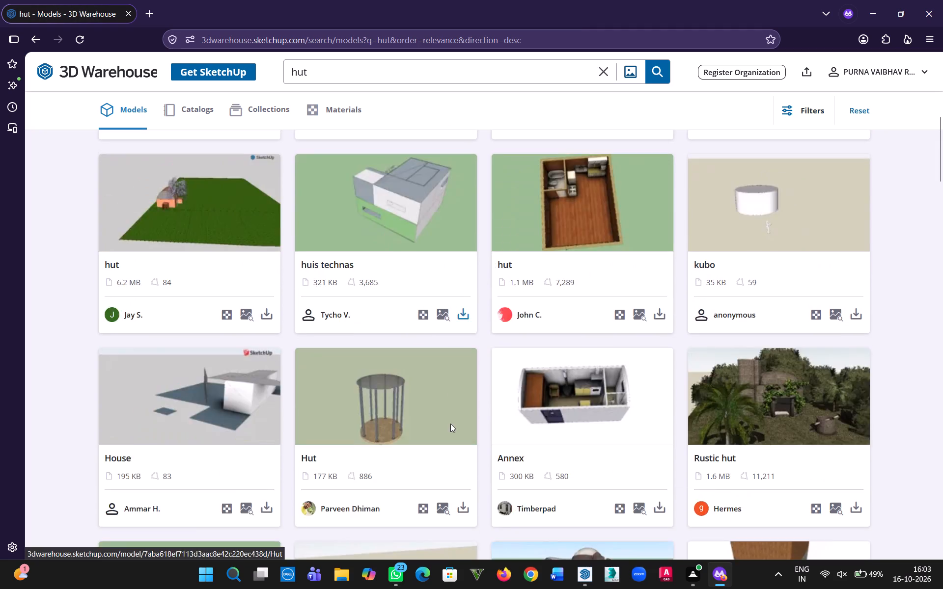
{"action": "scroll", "coordinate": [450, 424], "scroll_direction": "down", "scroll_amount": 6}
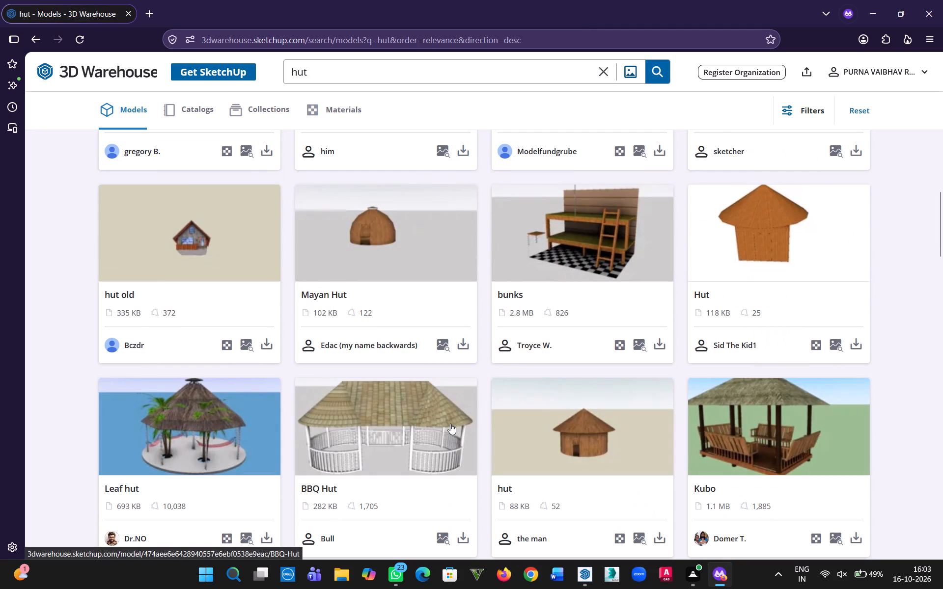
{"action": "scroll", "coordinate": [451, 424], "scroll_direction": "down", "scroll_amount": 5}
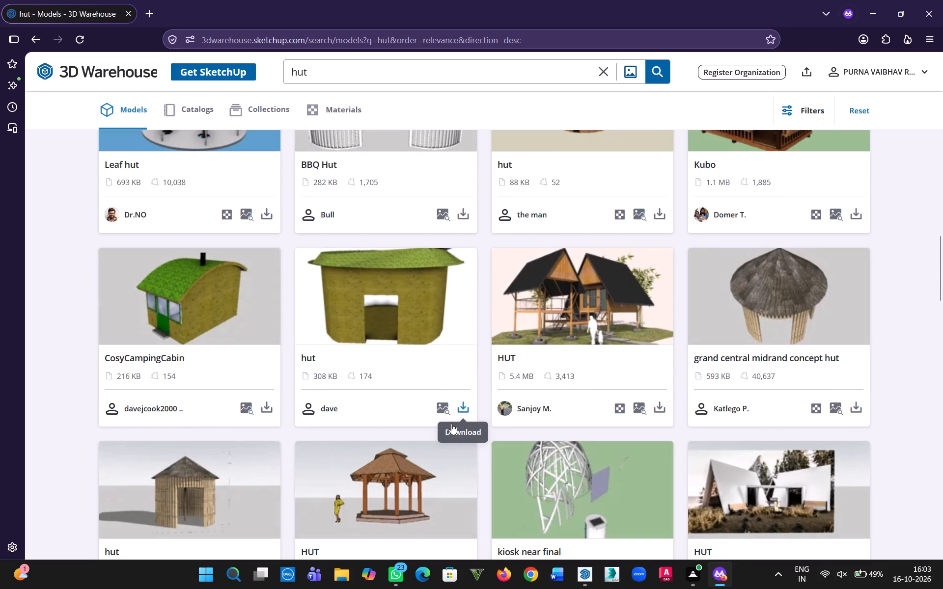
{"action": "scroll", "coordinate": [451, 424], "scroll_direction": "down", "scroll_amount": 6}
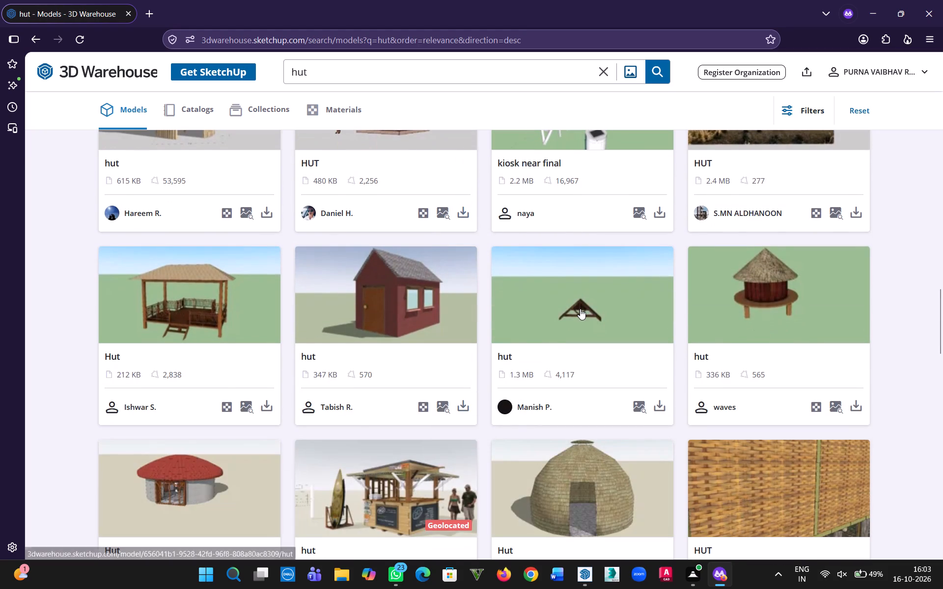
{"action": "left_click", "coordinate": [580, 309]}
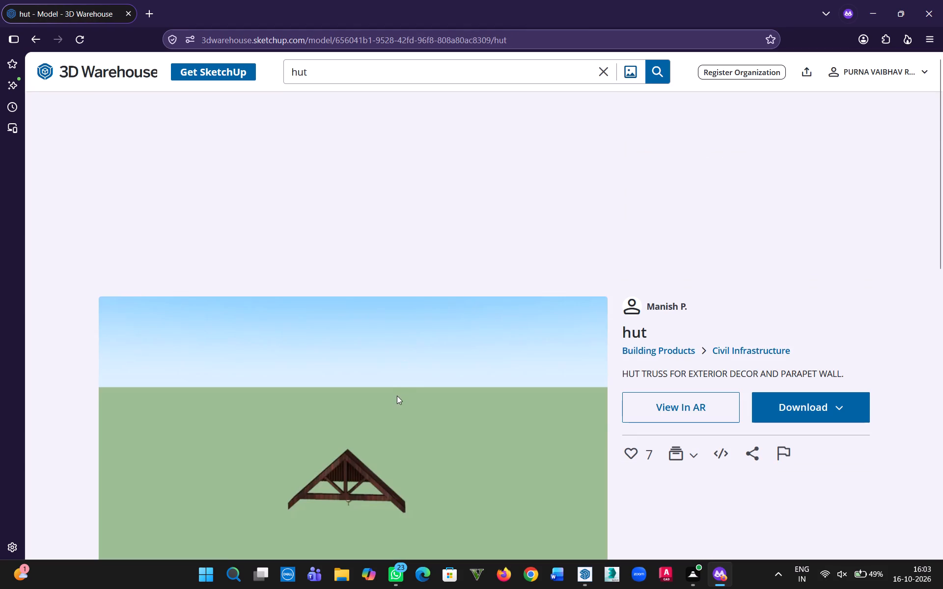
{"action": "scroll", "coordinate": [397, 396], "scroll_direction": "down", "scroll_amount": 3}
{"action": "left_click", "coordinate": [396, 424]}
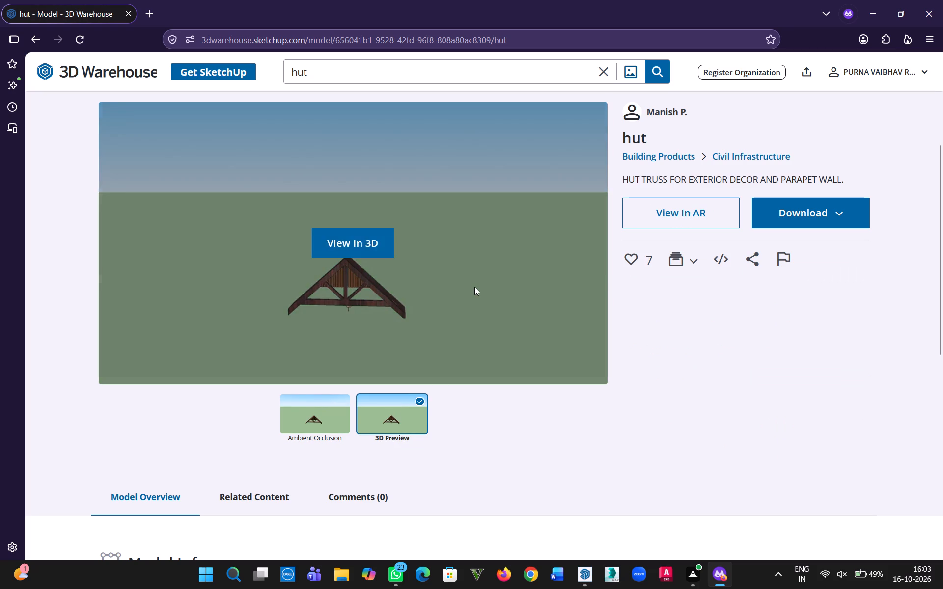
{"action": "left_click", "coordinate": [345, 239]}
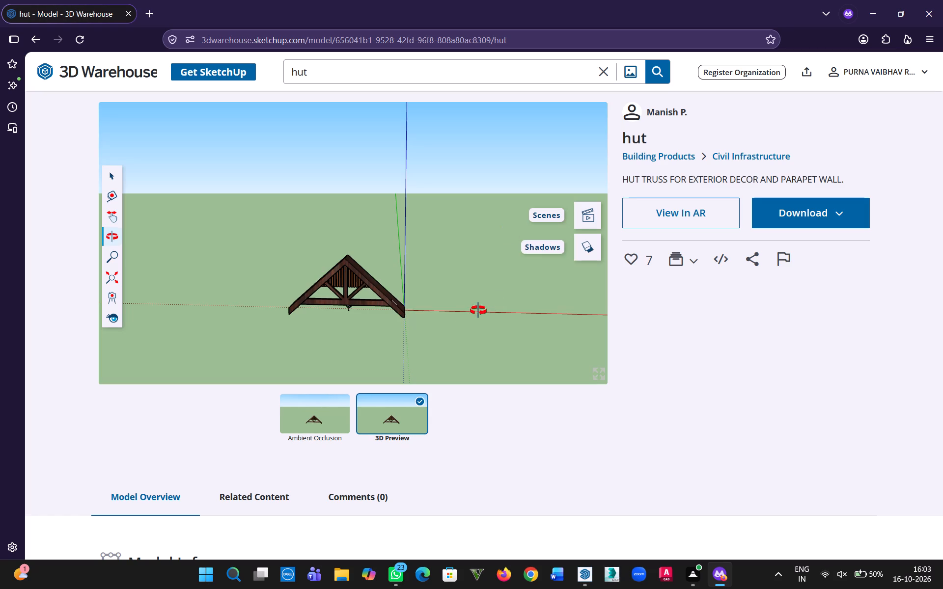
{"action": "middle_click_drag", "start_coordinate": [425, 296], "coordinate": [59, 314]}
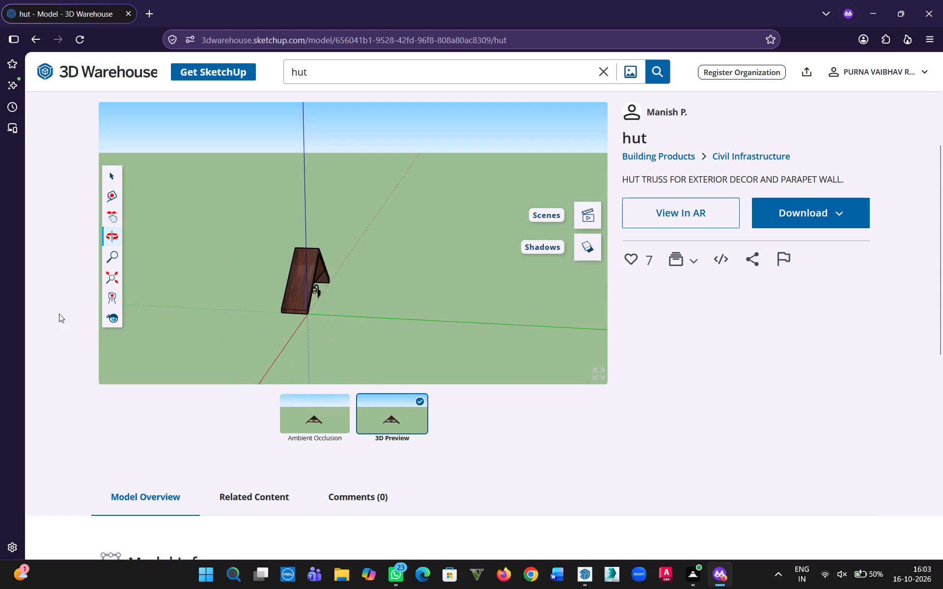
{"action": "middle_click_drag", "start_coordinate": [59, 314], "coordinate": [21, 304]}
{"action": "middle_click_drag", "start_coordinate": [299, 298], "coordinate": [212, 247]}
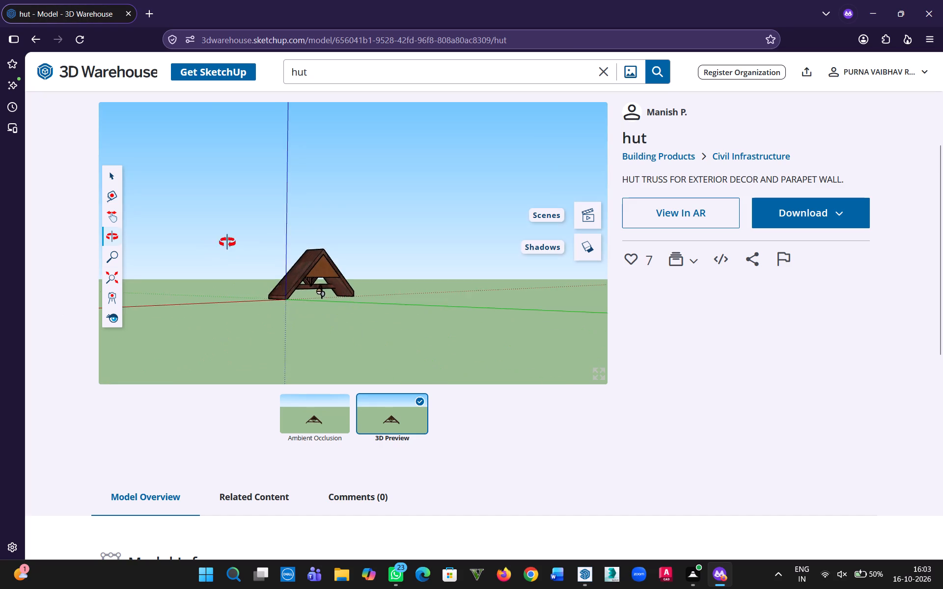
{"action": "scroll", "coordinate": [336, 269], "scroll_direction": "up", "scroll_amount": 8}
{"action": "middle_click_drag", "start_coordinate": [316, 313], "coordinate": [503, 361]}
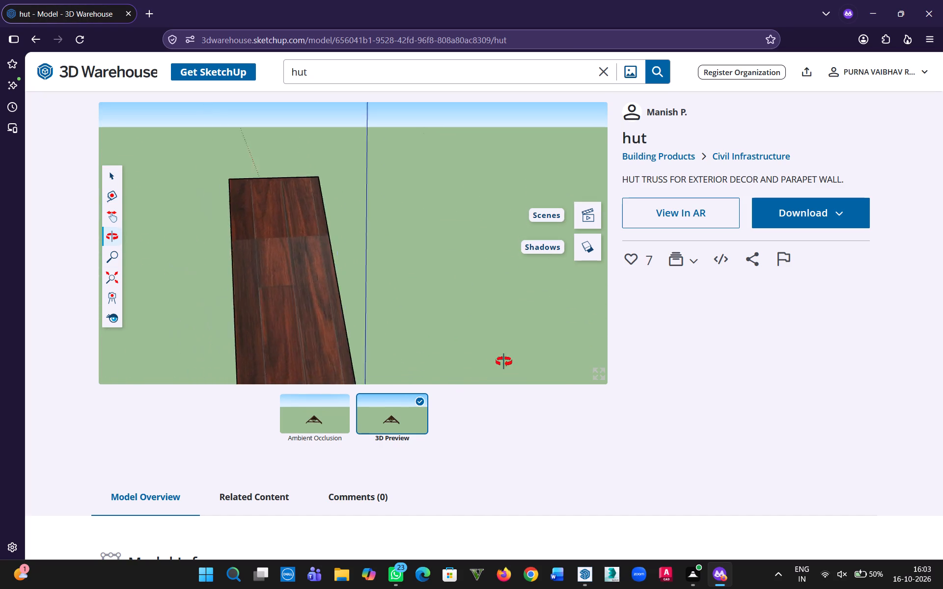
{"action": "middle_click_drag", "start_coordinate": [503, 361], "coordinate": [771, 289]}
{"action": "left_click", "coordinate": [34, 37]}
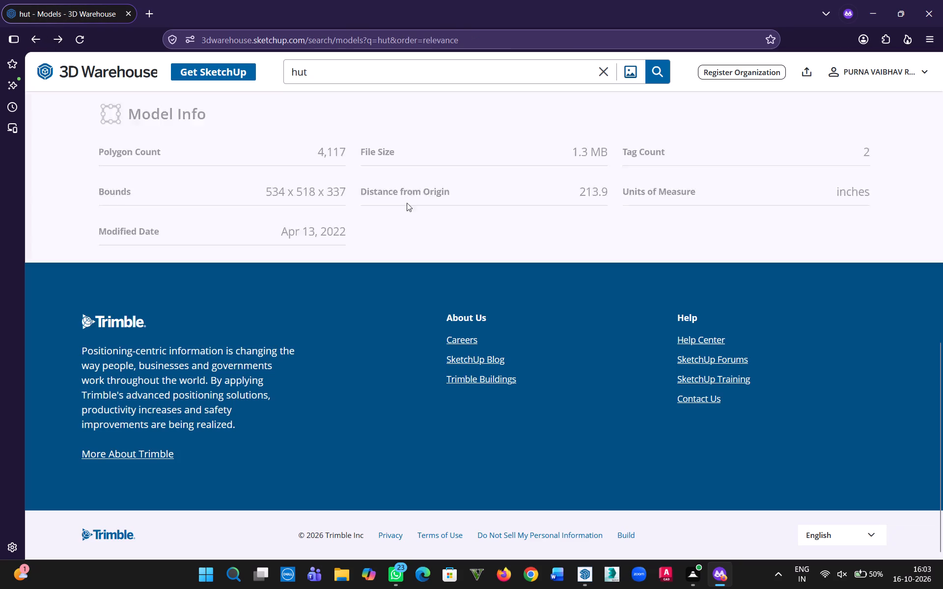
Refine the model search to hut chinese and look over the results.
{"action": "scroll", "coordinate": [543, 349], "scroll_direction": "up", "scroll_amount": 5}
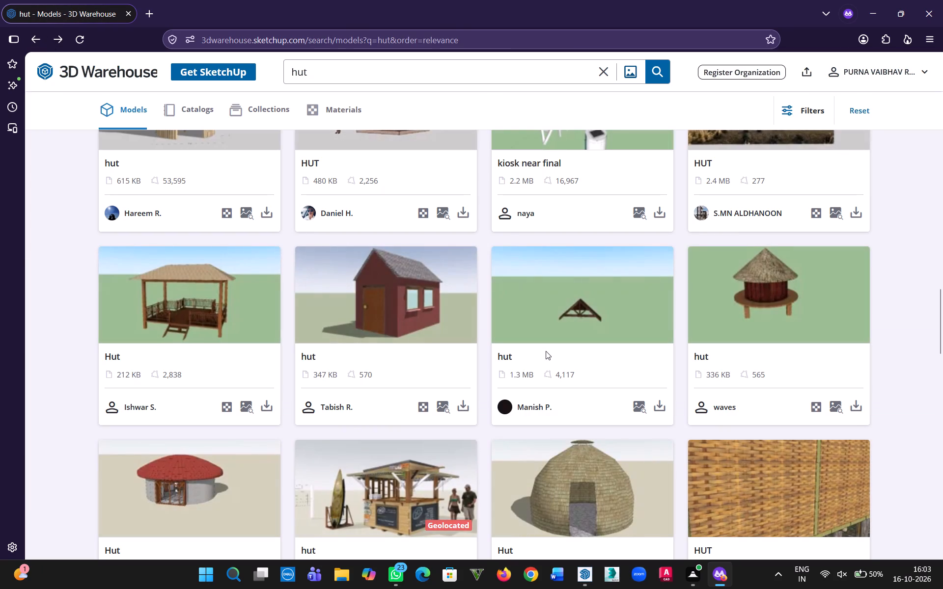
{"action": "scroll", "coordinate": [489, 371], "scroll_direction": "up", "scroll_amount": 5}
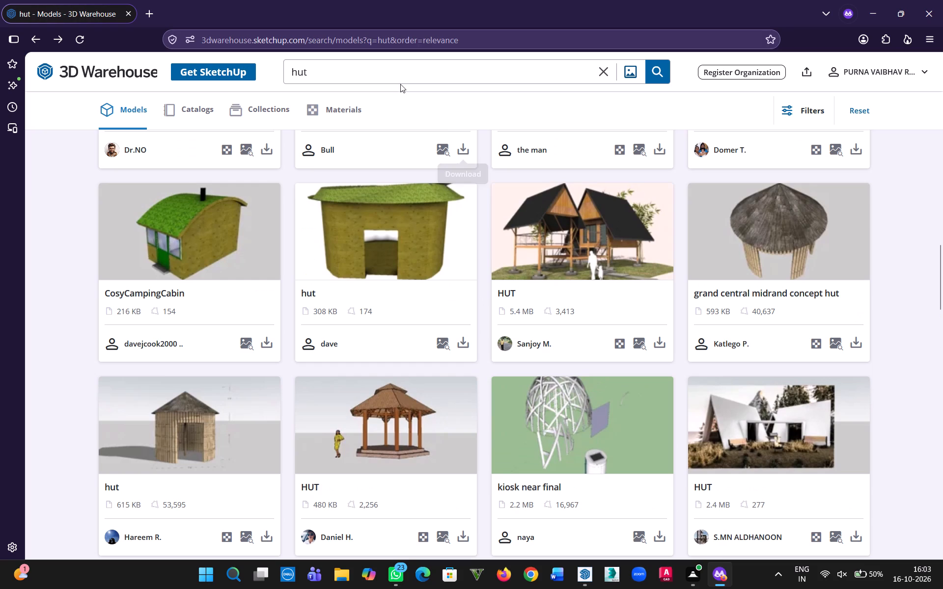
{"action": "left_click", "coordinate": [356, 72]}
{"action": "key", "text": "space"}
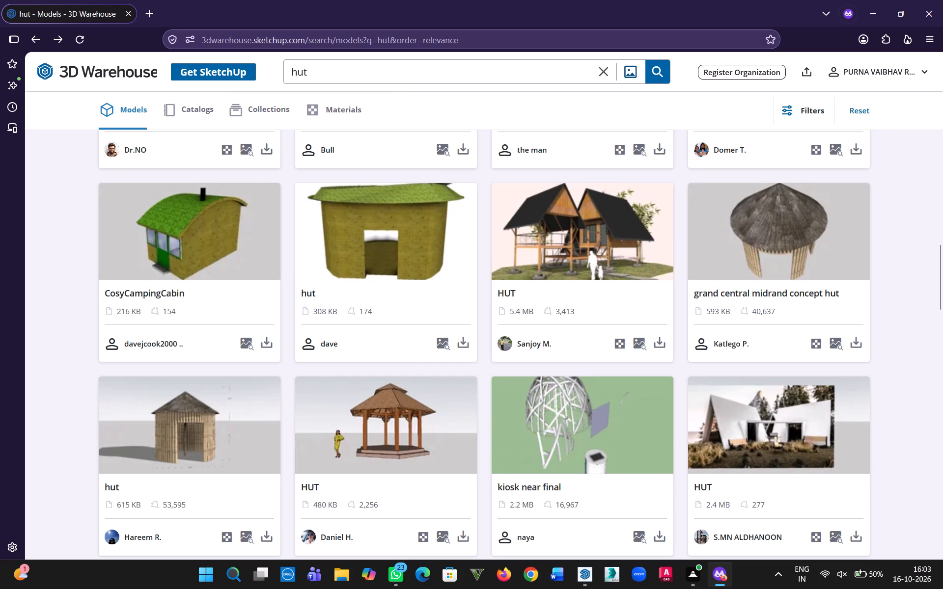
{"action": "type", "text": "chainese"}
{"action": "key", "text": "Return"}
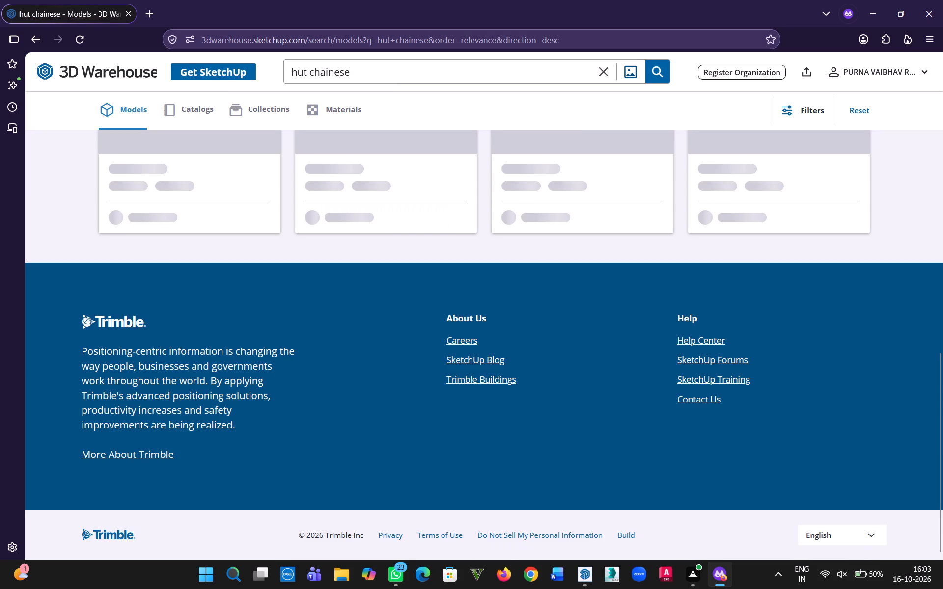
{"action": "left_click", "coordinate": [362, 75]}
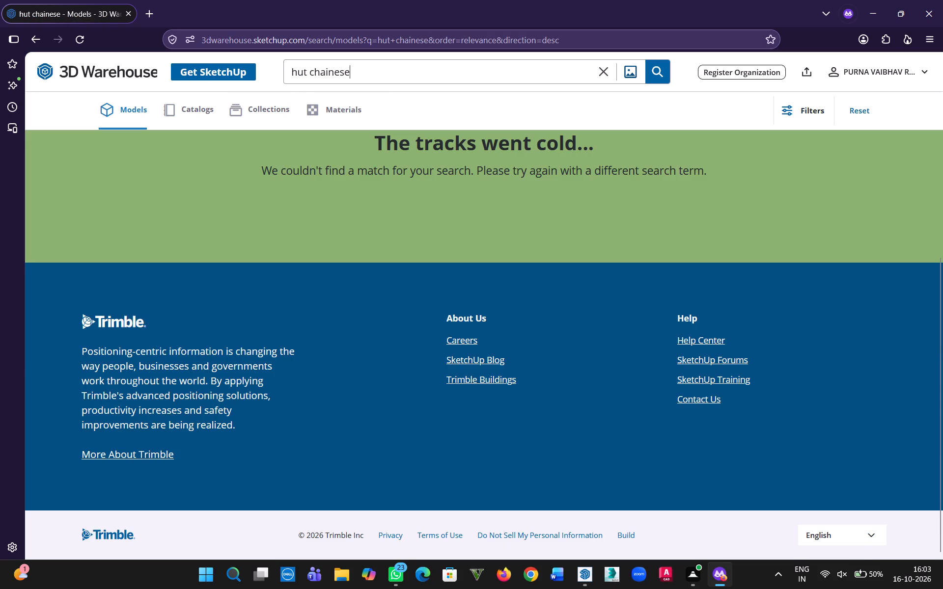
{"action": "key", "text": "BackSpace"}
{"action": "key", "text": "BackSpace"}
{"action": "key", "text": "BackSpace"}
{"action": "key", "text": "BackSpace"}
{"action": "key", "text": "BackSpace"}
{"action": "key", "text": "BackSpace"}
{"action": "type", "text": "inese"}
{"action": "key", "text": "Return"}
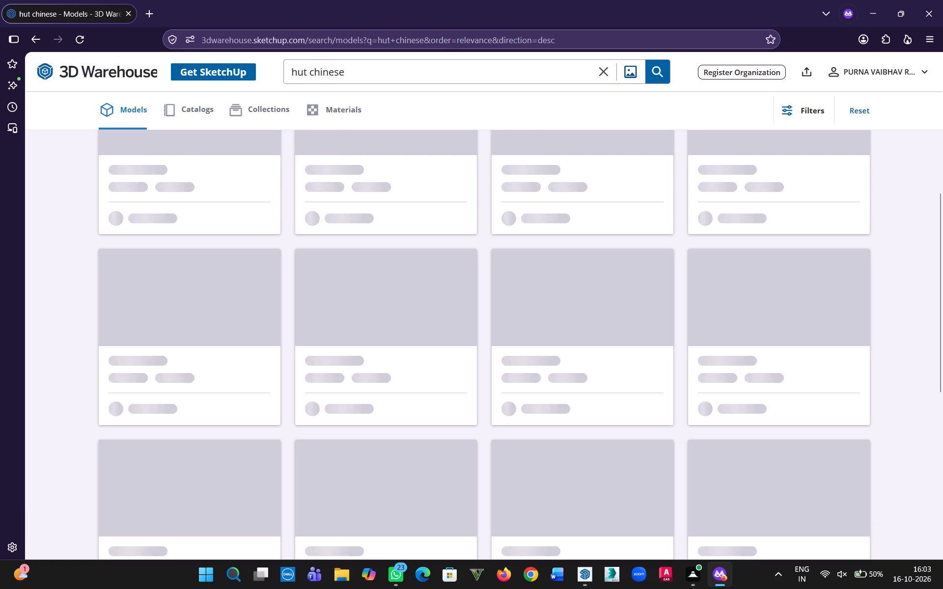
{"action": "scroll", "coordinate": [375, 113], "scroll_direction": "up", "scroll_amount": 2}
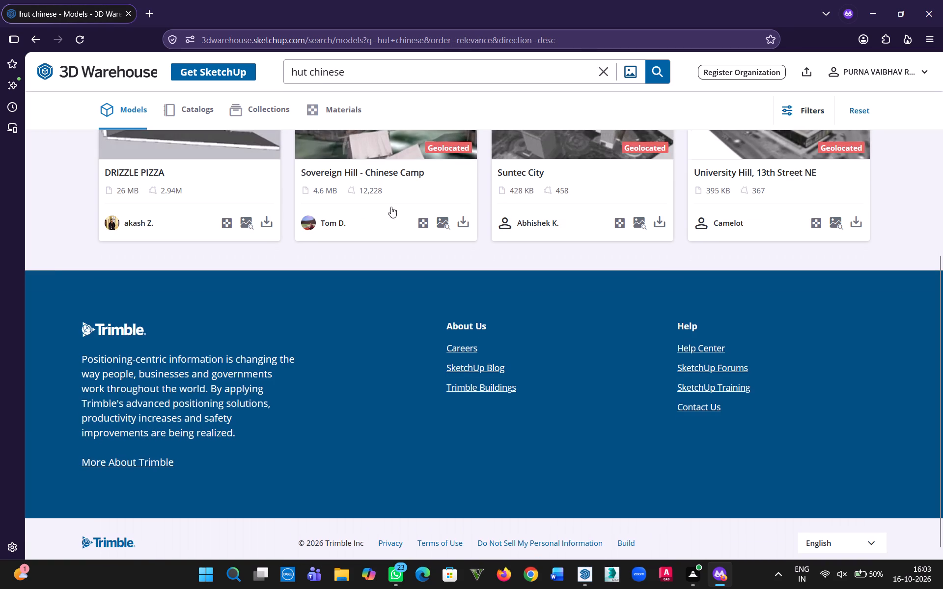
{"action": "scroll", "coordinate": [391, 207], "scroll_direction": "up", "scroll_amount": 2}
{"action": "scroll", "coordinate": [420, 350], "scroll_direction": "up", "scroll_amount": 14}
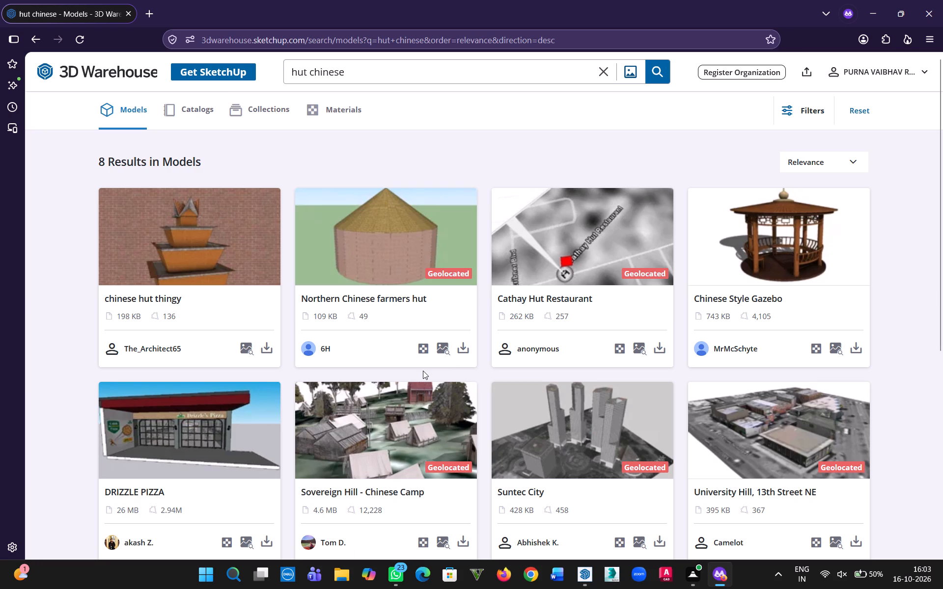
Change the model search to hut japan and look through the results.
{"action": "left_click_drag", "start_coordinate": [380, 73], "coordinate": [312, 73]}
{"action": "left_click_drag", "start_coordinate": [312, 73], "coordinate": [311, 73]}
{"action": "type", "text": "japan"}
{"action": "key", "text": "Return"}
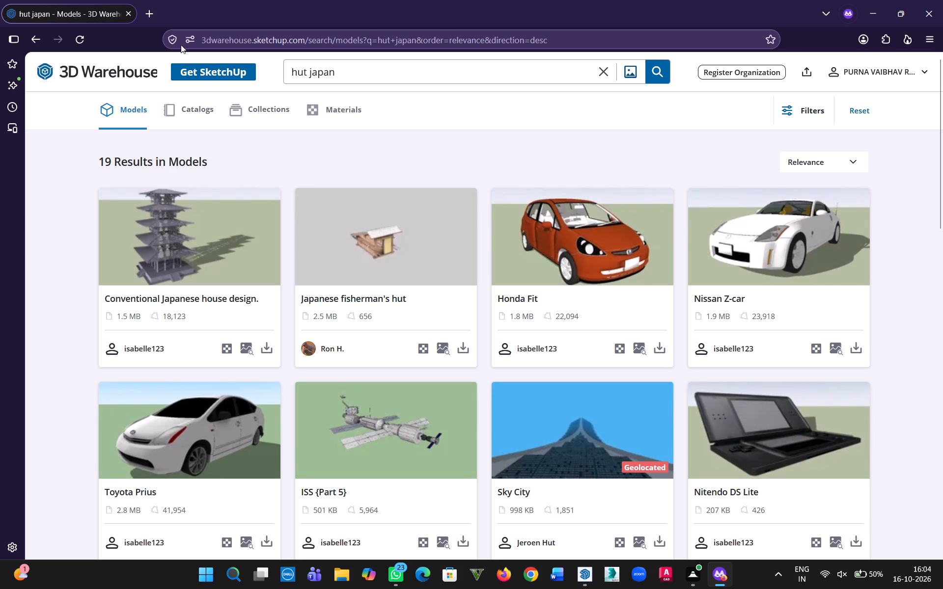
{"action": "scroll", "coordinate": [204, 232], "scroll_direction": "down", "scroll_amount": 7}
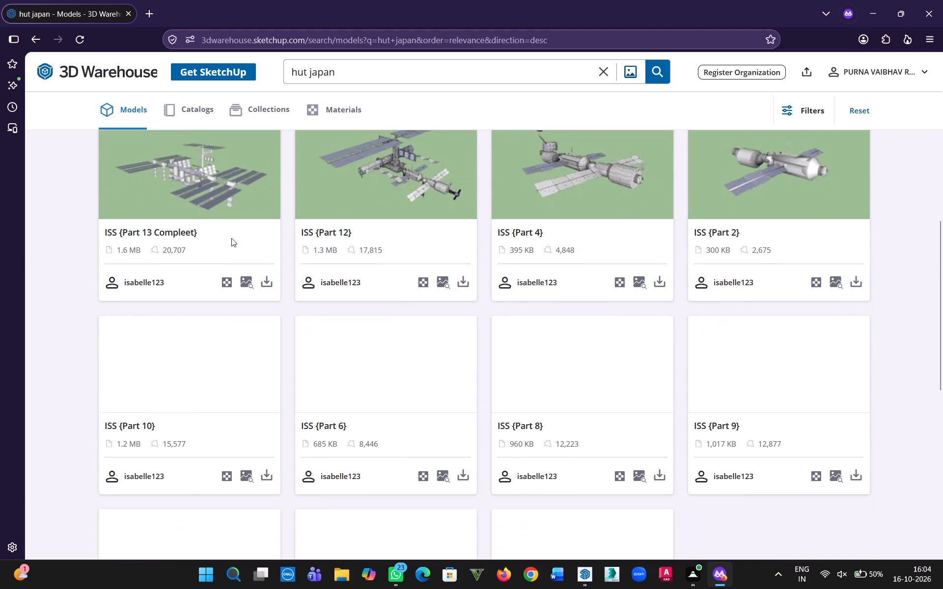
{"action": "scroll", "coordinate": [474, 299], "scroll_direction": "down", "scroll_amount": 4}
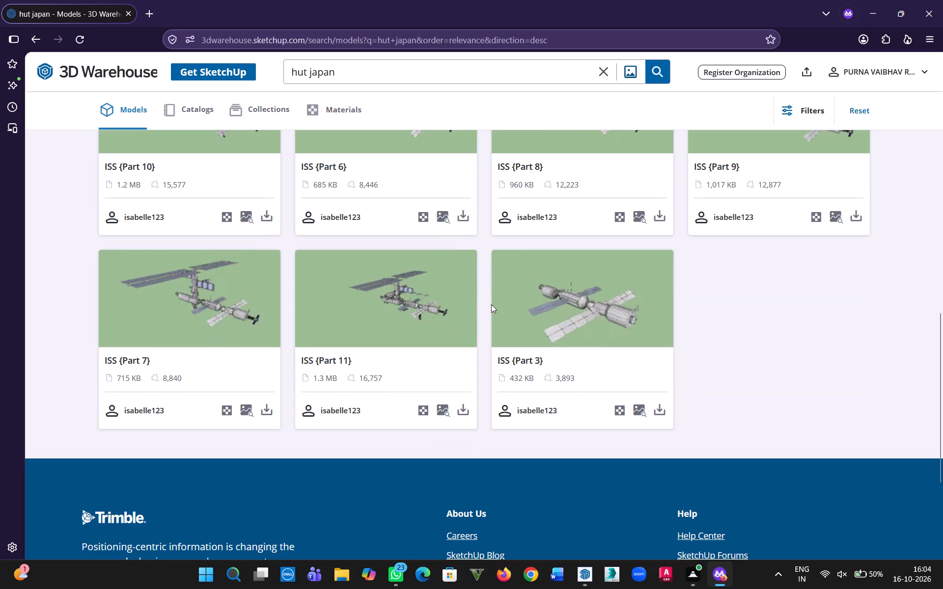
{"action": "scroll", "coordinate": [491, 304], "scroll_direction": "down", "scroll_amount": 5}
{"action": "scroll", "coordinate": [491, 304], "scroll_direction": "up", "scroll_amount": 5}
{"action": "scroll", "coordinate": [343, 307], "scroll_direction": "up", "scroll_amount": 17}
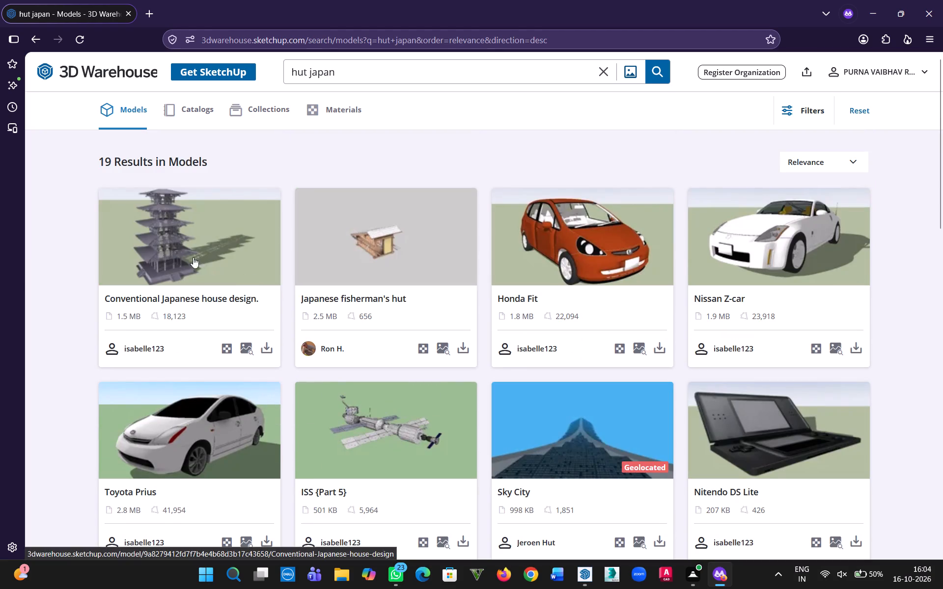
Open the Conventional Japanese house design model and look over its preview and model information.
{"action": "left_click", "coordinate": [181, 254]}
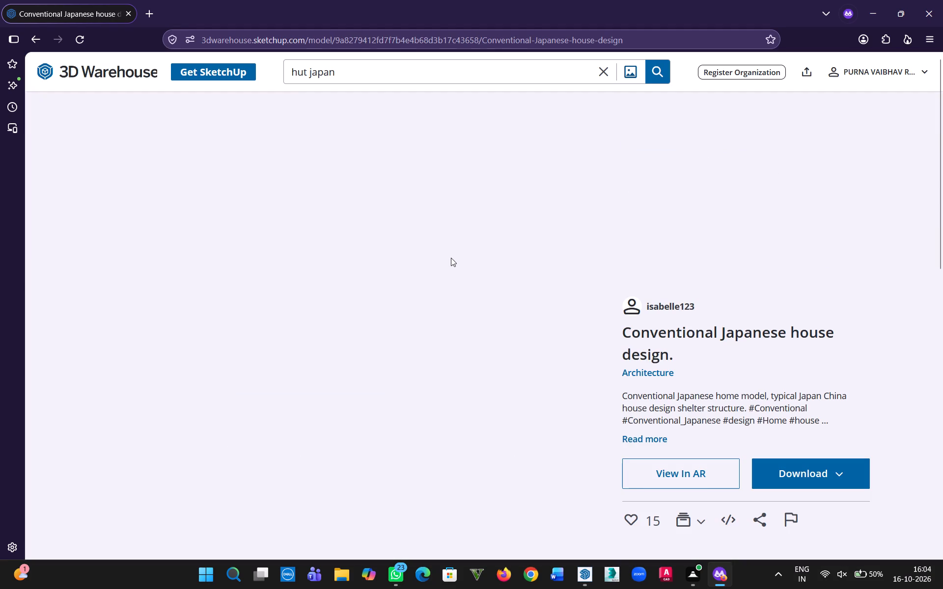
{"action": "scroll", "coordinate": [277, 441], "scroll_direction": "up", "scroll_amount": 5}
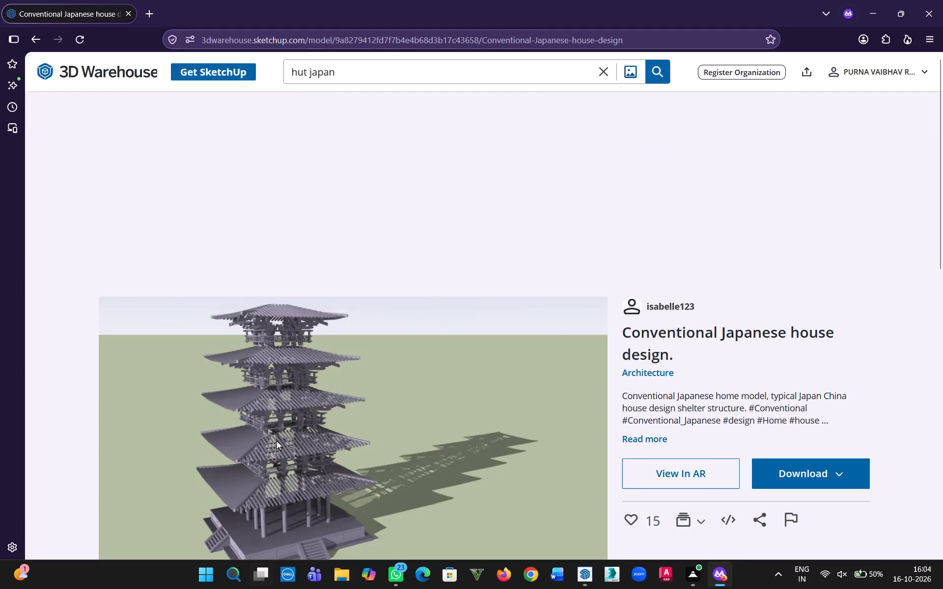
{"action": "middle_click_drag", "start_coordinate": [278, 480], "coordinate": [486, 407]}
{"action": "scroll", "coordinate": [490, 405], "scroll_direction": "down", "scroll_amount": 4}
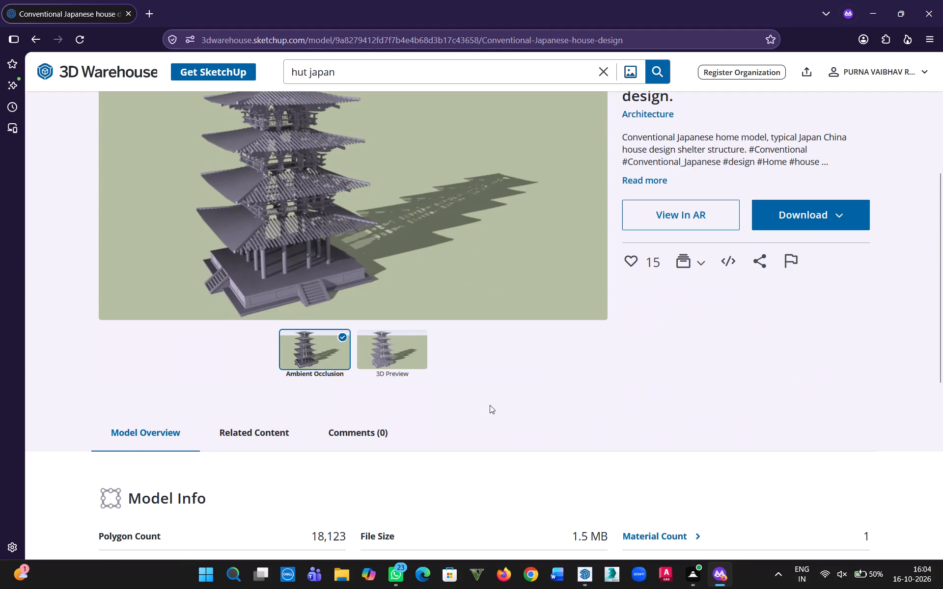
{"action": "scroll", "coordinate": [430, 382], "scroll_direction": "down", "scroll_amount": 4}
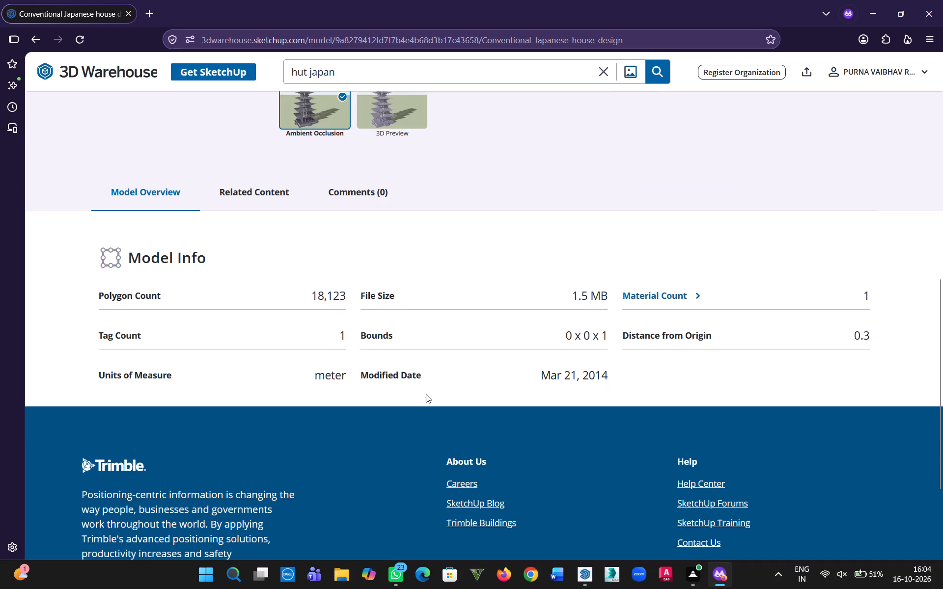
{"action": "scroll", "coordinate": [426, 394], "scroll_direction": "up", "scroll_amount": 12}
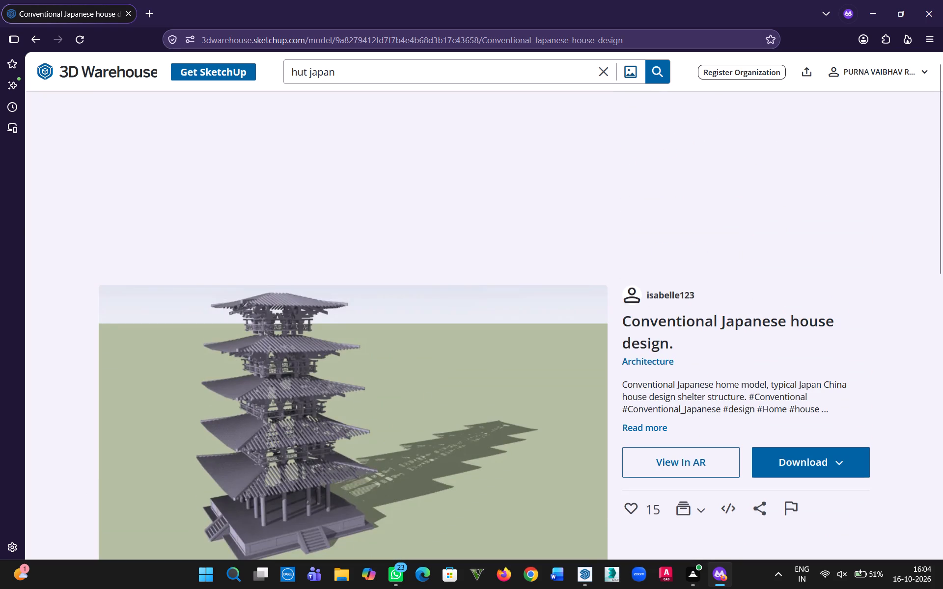
Copy the words Japanese house from the model's title and search the model library for them.
{"action": "left_click_drag", "start_coordinate": [837, 331], "coordinate": [721, 340]}
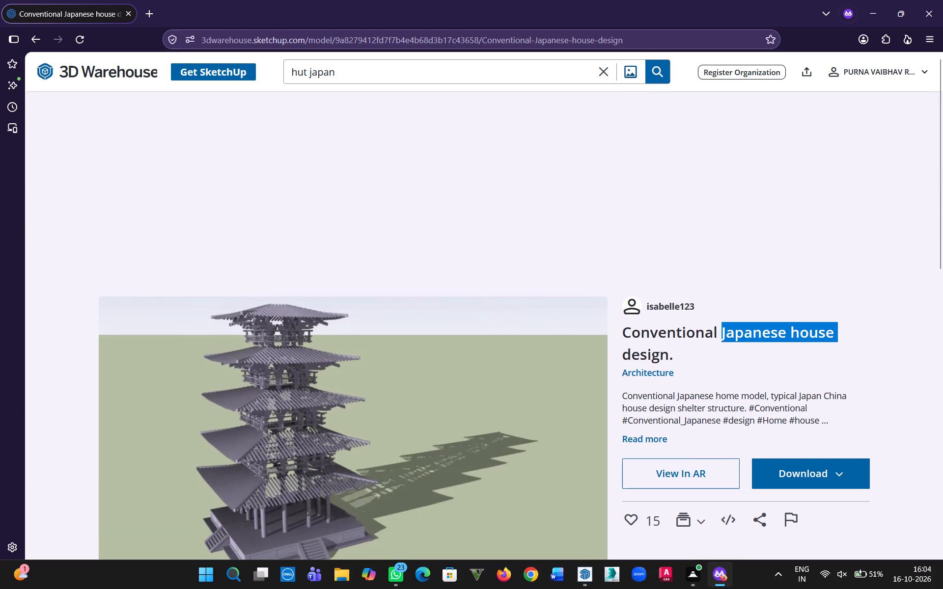
{"action": "left_click_drag", "start_coordinate": [721, 340], "coordinate": [722, 340]}
{"action": "right_click", "coordinate": [734, 331]}
{"action": "left_click", "coordinate": [748, 341]}
{"action": "left_click_drag", "start_coordinate": [346, 75], "coordinate": [170, 75]}
{"action": "key", "text": "ctrl+v"}
{"action": "key", "text": "Return"}
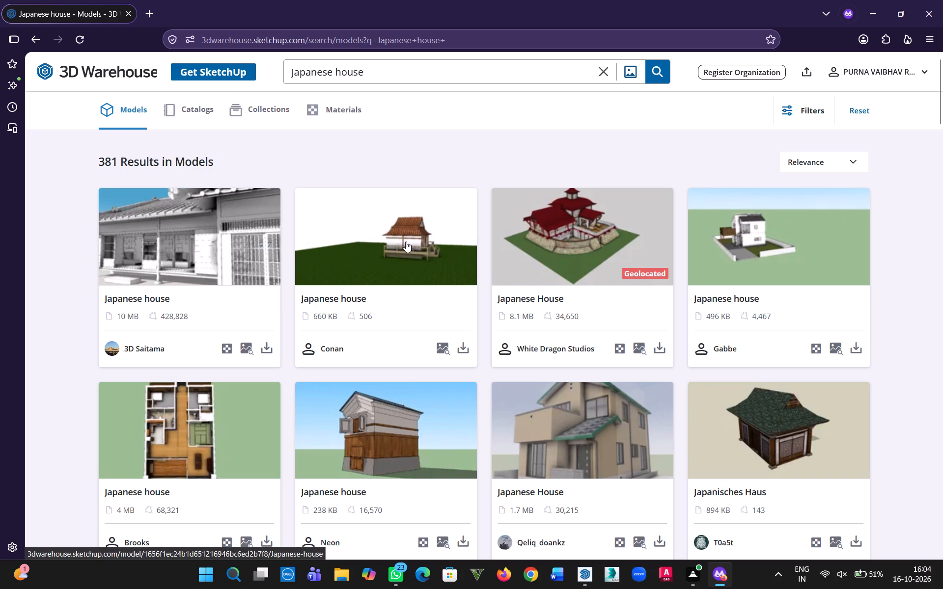
Look through the Japanese house results for a model with a roof style that suits the duplex elevation.
{"action": "scroll", "coordinate": [420, 239], "scroll_direction": "up", "scroll_amount": 3}
{"action": "scroll", "coordinate": [819, 257], "scroll_direction": "up", "scroll_amount": 4}
{"action": "scroll", "coordinate": [688, 243], "scroll_direction": "up", "scroll_amount": 4}
{"action": "scroll", "coordinate": [408, 247], "scroll_direction": "down", "scroll_amount": 4}
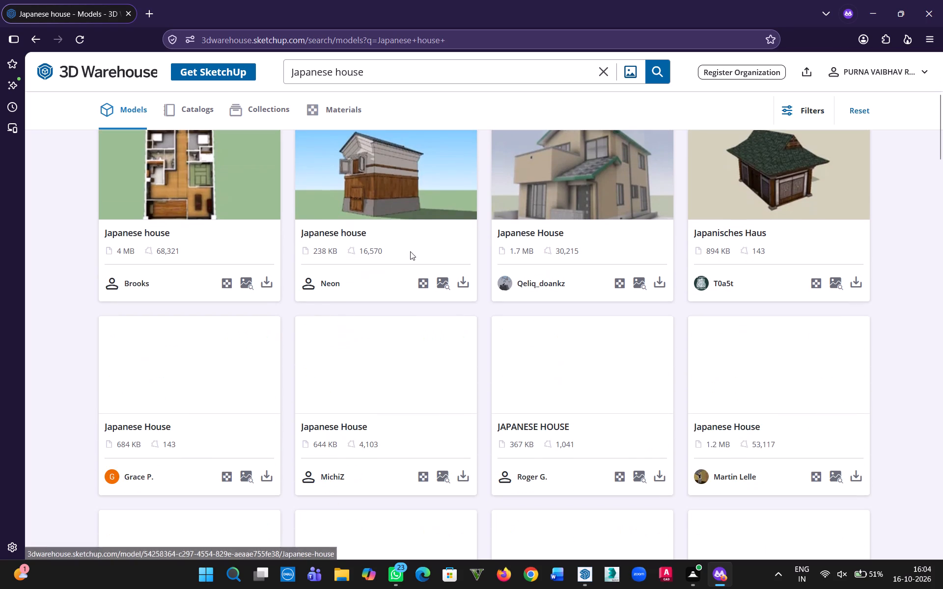
{"action": "scroll", "coordinate": [410, 251], "scroll_direction": "down", "scroll_amount": 2}
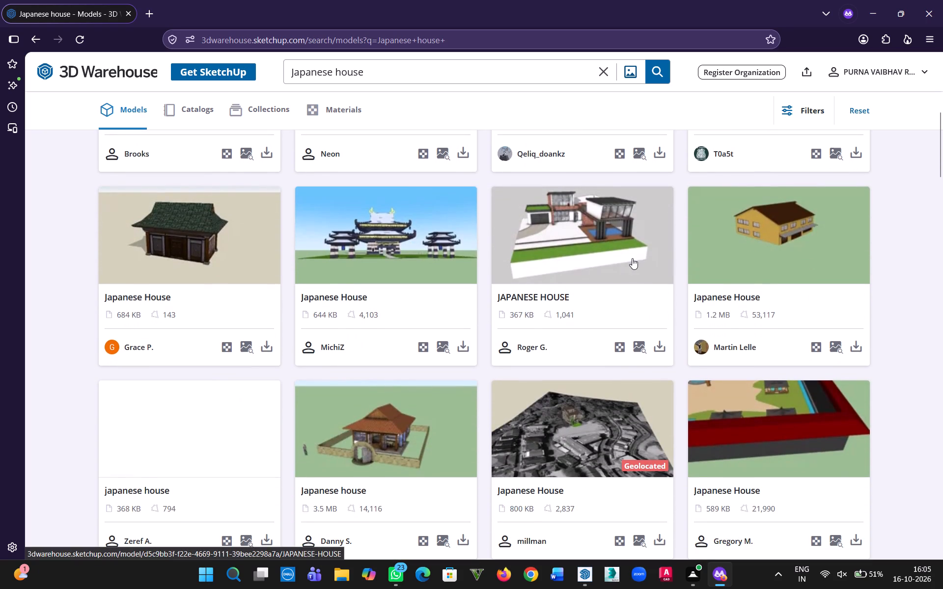
{"action": "scroll", "coordinate": [632, 258], "scroll_direction": "down", "scroll_amount": 7}
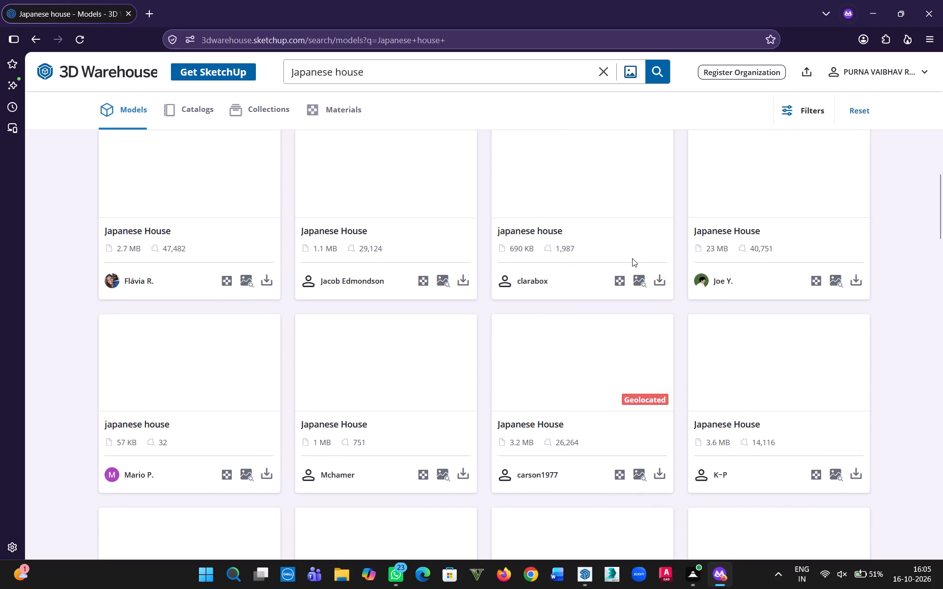
{"action": "scroll", "coordinate": [632, 258], "scroll_direction": "down", "scroll_amount": 2}
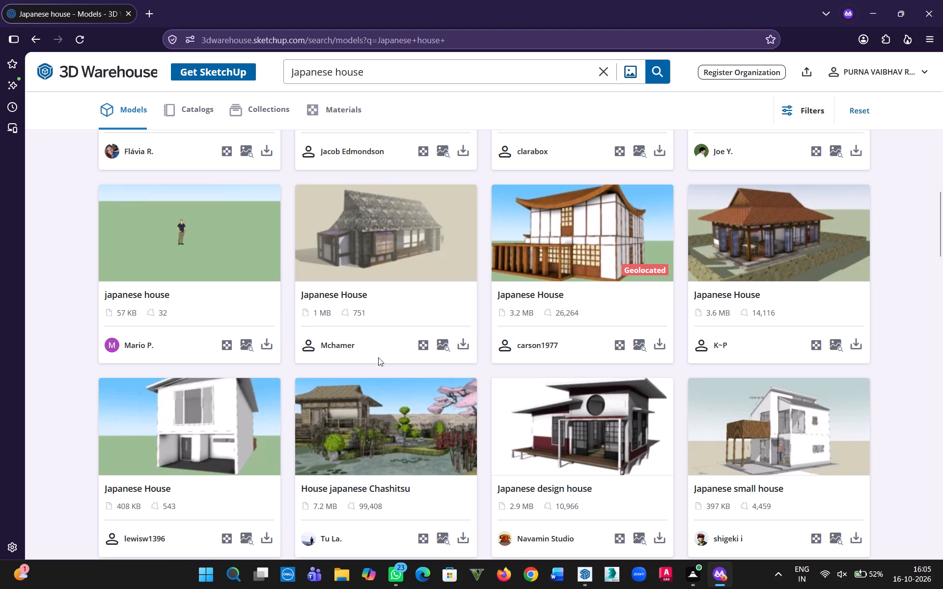
{"action": "scroll", "coordinate": [550, 435], "scroll_direction": "down", "scroll_amount": 3}
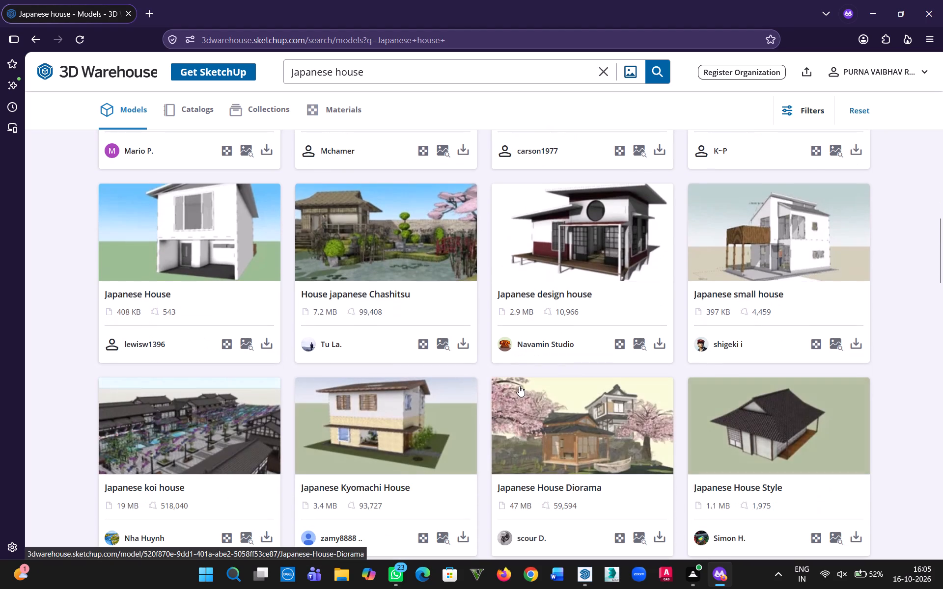
{"action": "scroll", "coordinate": [519, 386], "scroll_direction": "down", "scroll_amount": 4}
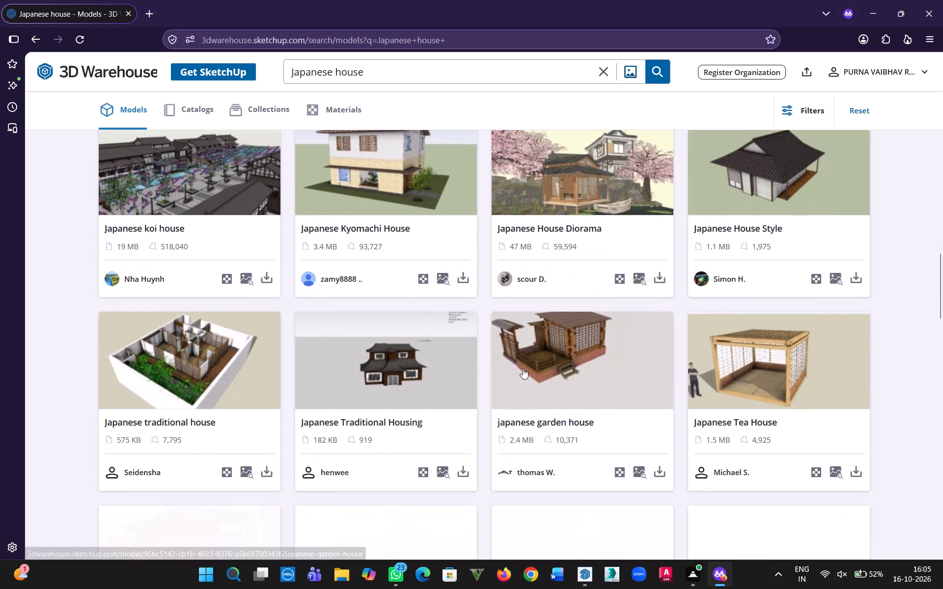
{"action": "scroll", "coordinate": [523, 368], "scroll_direction": "down", "scroll_amount": 3}
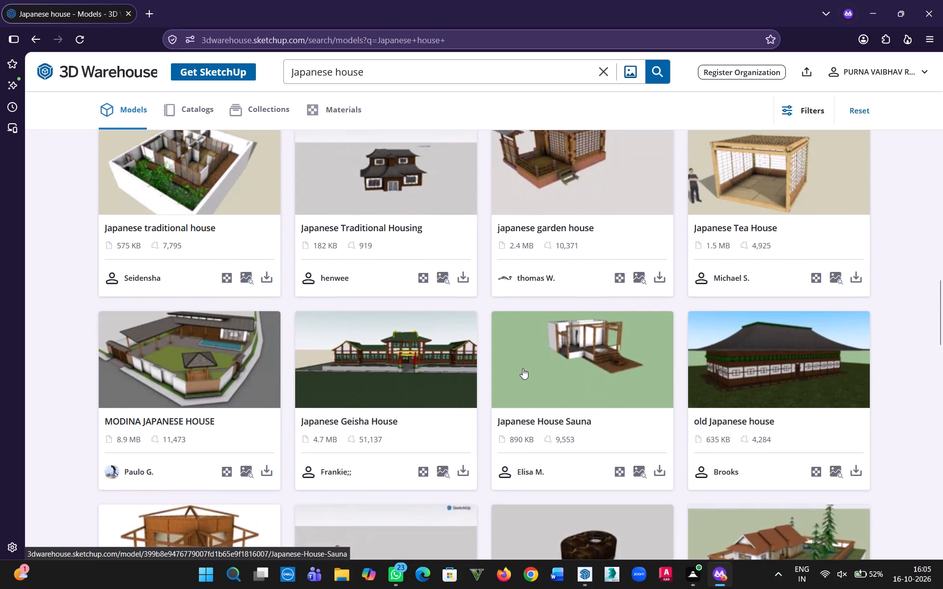
{"action": "scroll", "coordinate": [523, 368], "scroll_direction": "down", "scroll_amount": 7}
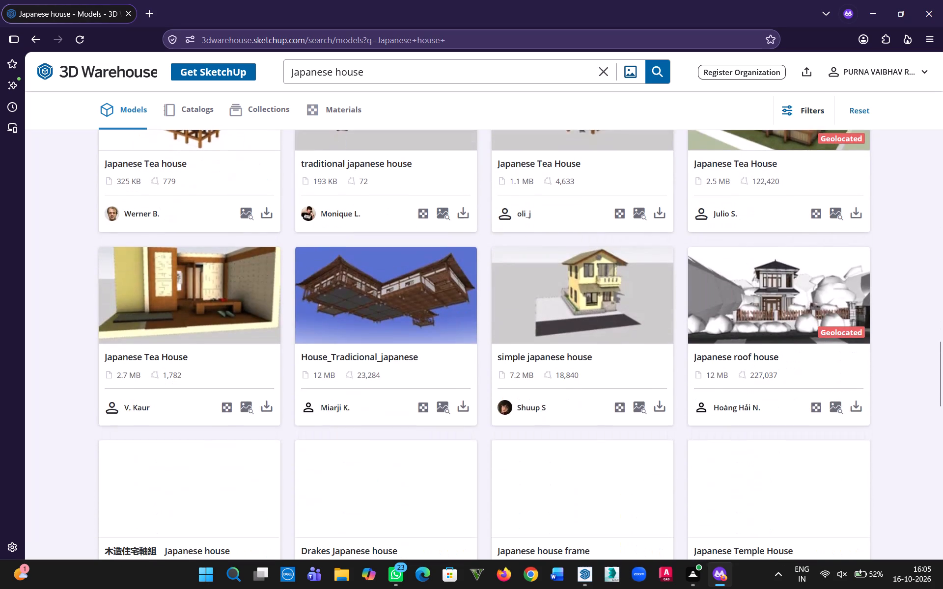
{"action": "scroll", "coordinate": [523, 368], "scroll_direction": "down", "scroll_amount": 4}
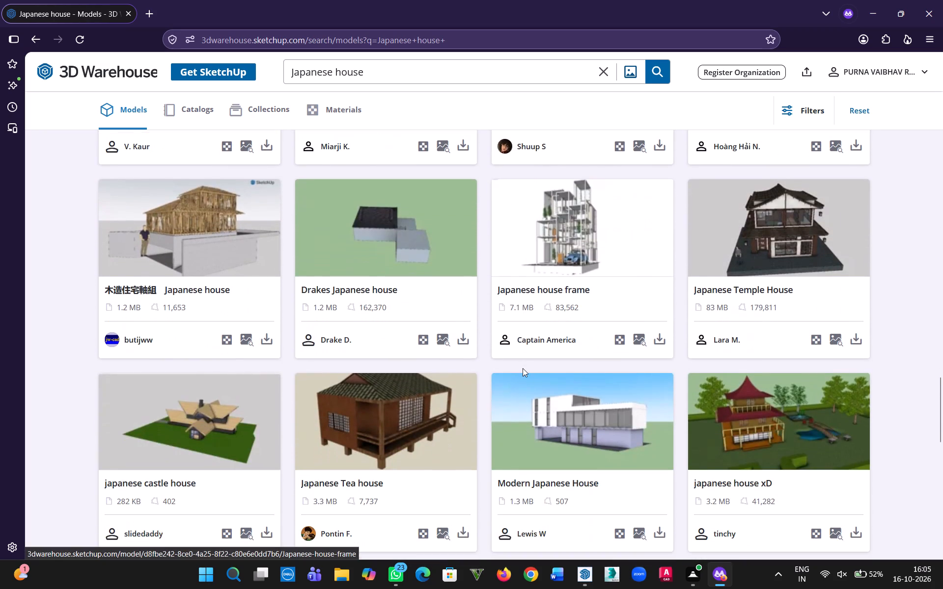
{"action": "scroll", "coordinate": [523, 368], "scroll_direction": "down", "scroll_amount": 5}
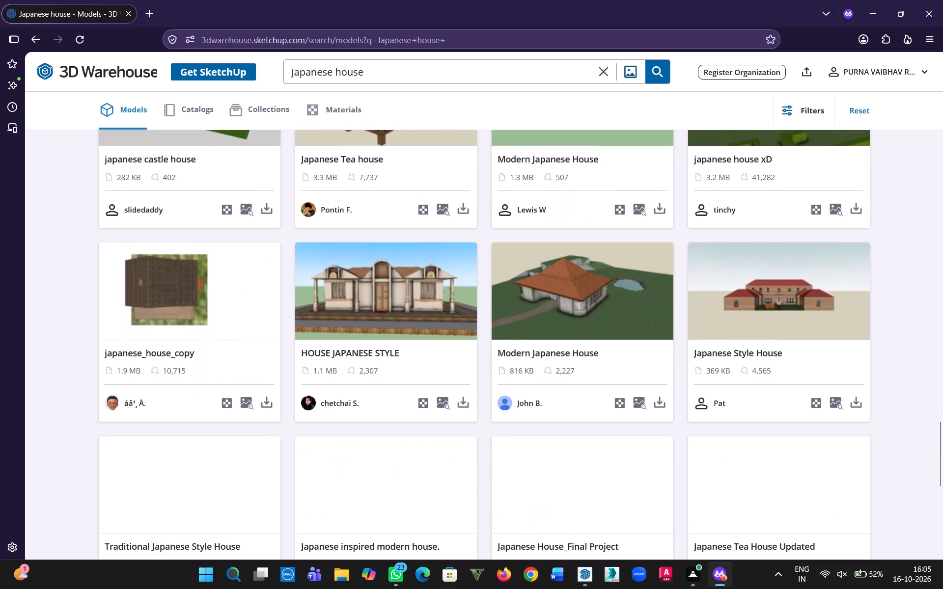
{"action": "scroll", "coordinate": [523, 368], "scroll_direction": "down", "scroll_amount": 2}
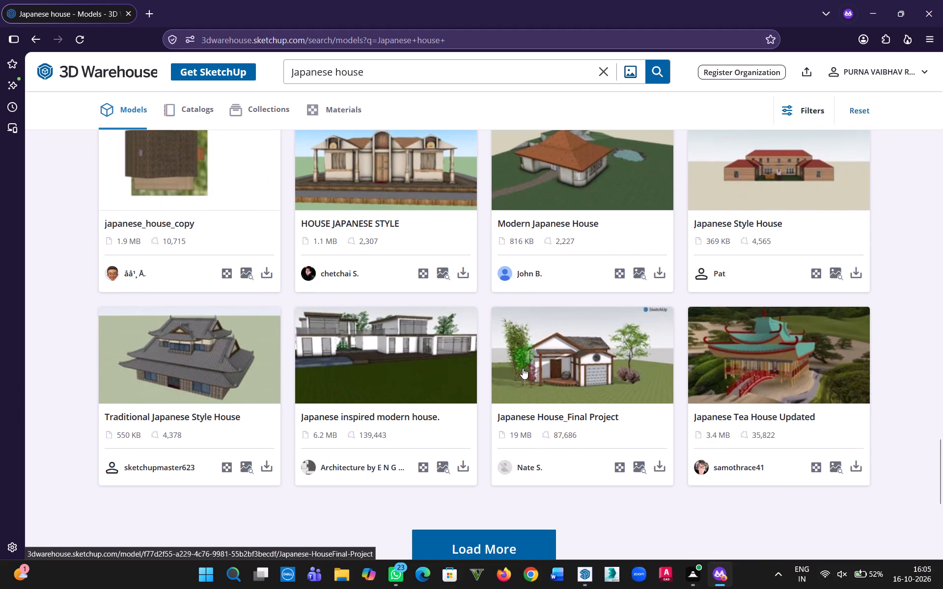
{"action": "scroll", "coordinate": [523, 368], "scroll_direction": "down", "scroll_amount": 1}
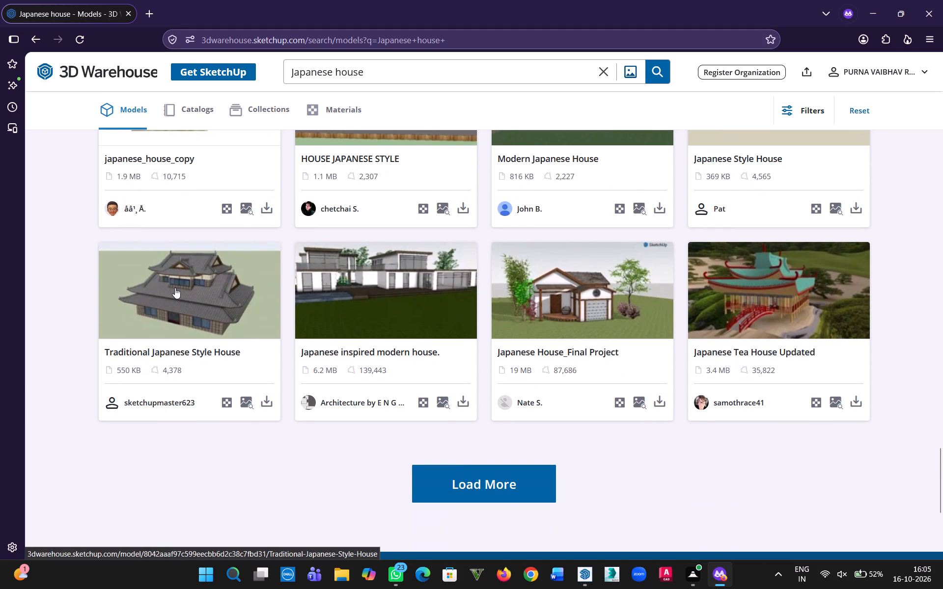
Open sketchupmaster623's Traditional Japanese Style House model and download it as a SketchUp file.
{"action": "left_click", "coordinate": [222, 291]}
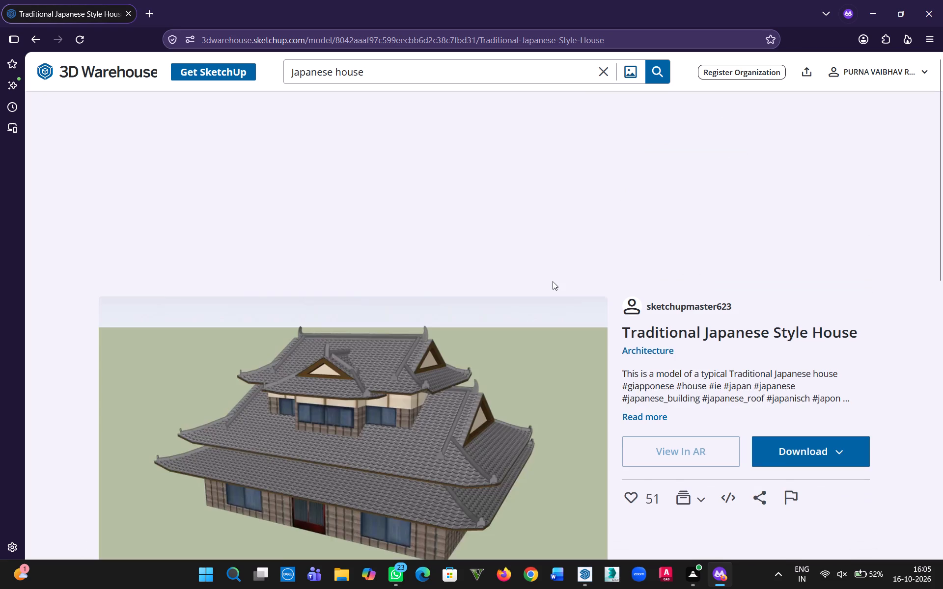
{"action": "left_click", "coordinate": [495, 344]}
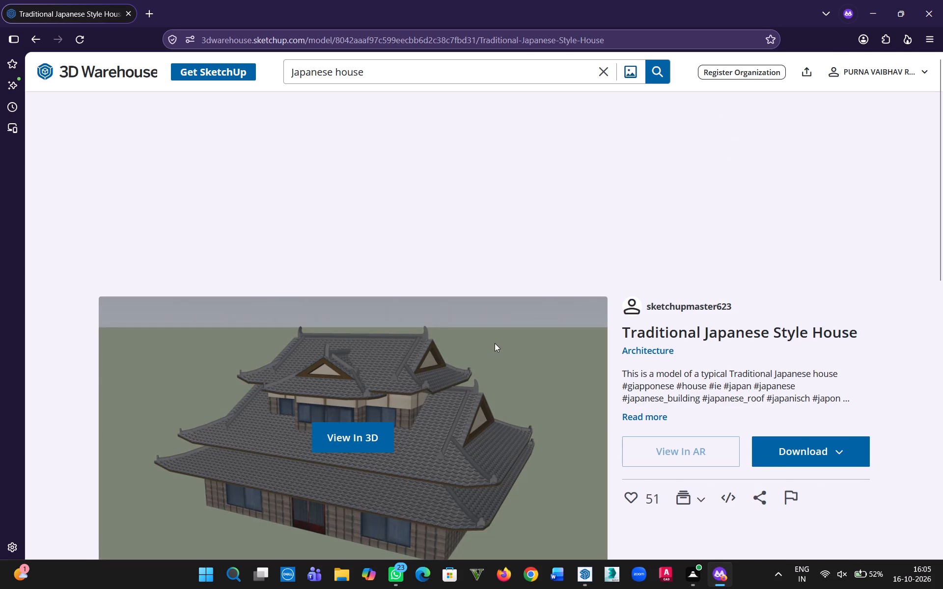
{"action": "left_click", "coordinate": [809, 459]}
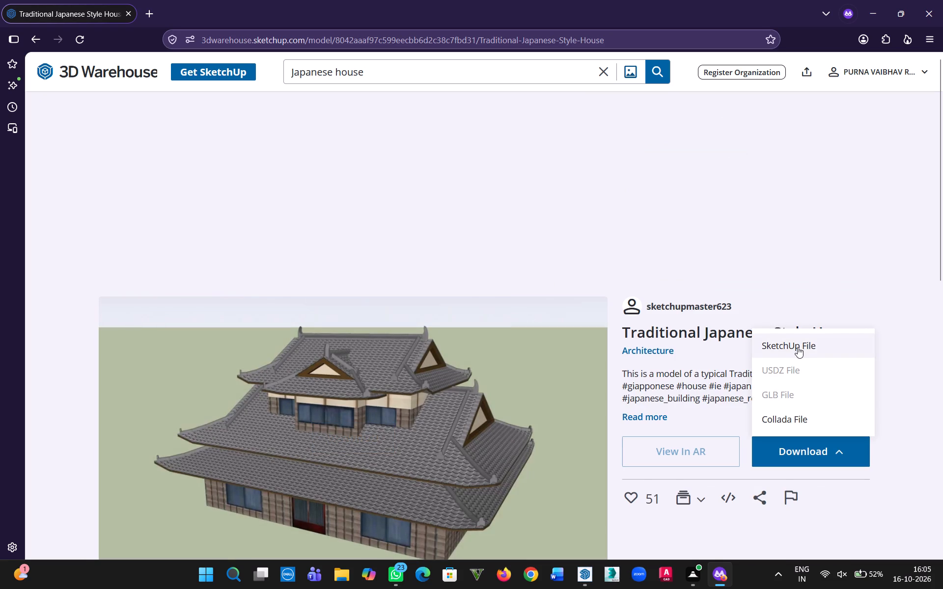
{"action": "left_click", "coordinate": [798, 347]}
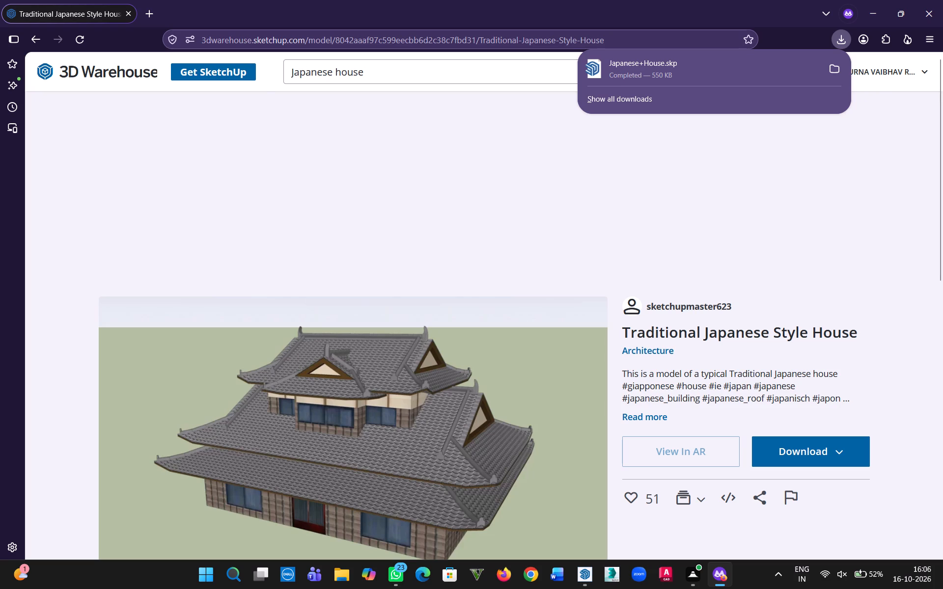
Search the model library for pillar railing.
{"action": "left_click_drag", "start_coordinate": [376, 70], "coordinate": [230, 77]}
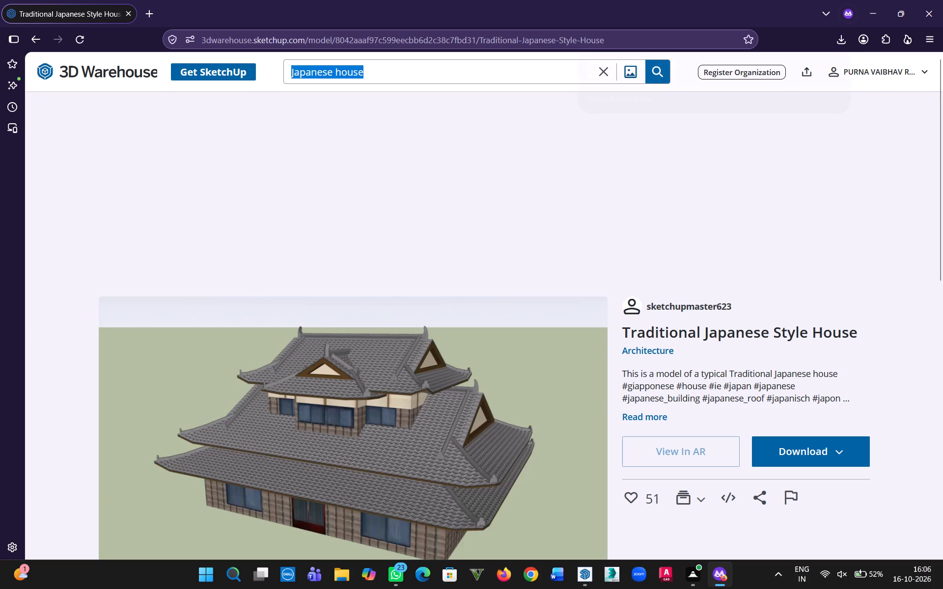
{"action": "type", "text": "pillar railing"}
{"action": "key", "text": "Return"}
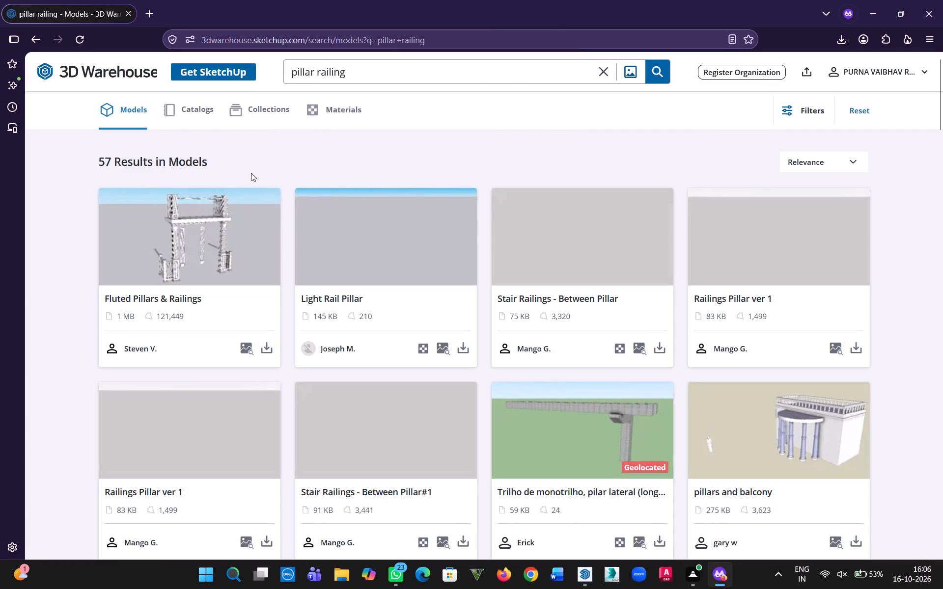
Open Stair Railings - Between Pillar in separate browser tabs and look through the other pillar railing results.
{"action": "middle_click_drag", "start_coordinate": [581, 238], "coordinate": [553, 226]}
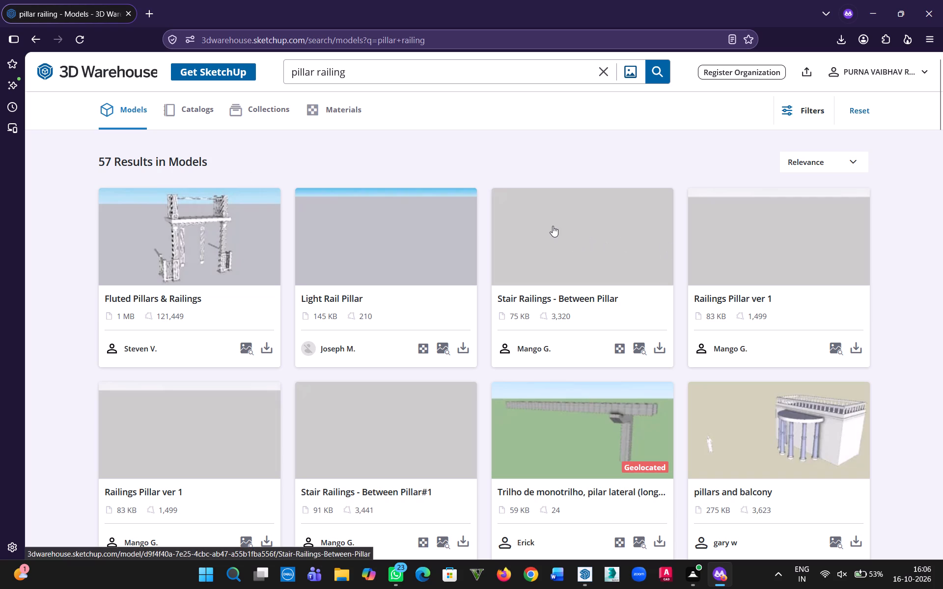
{"action": "middle_click_drag", "start_coordinate": [553, 226], "coordinate": [561, 239]}
{"action": "middle_click_drag", "start_coordinate": [570, 250], "coordinate": [577, 261]}
{"action": "scroll", "coordinate": [609, 307], "scroll_direction": "down", "scroll_amount": 4}
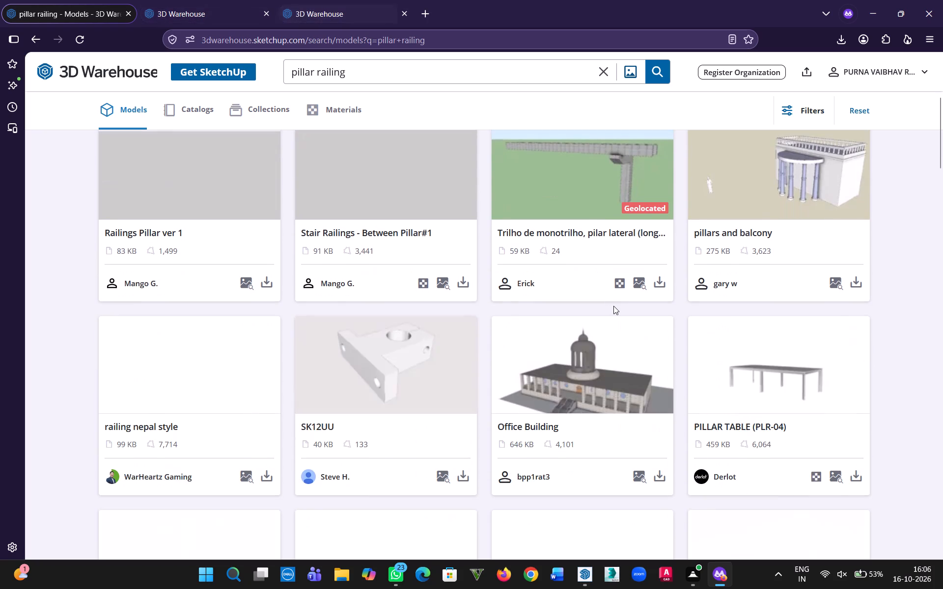
{"action": "scroll", "coordinate": [613, 306], "scroll_direction": "down", "scroll_amount": 6}
{"action": "scroll", "coordinate": [278, 378], "scroll_direction": "up", "scroll_amount": 2}
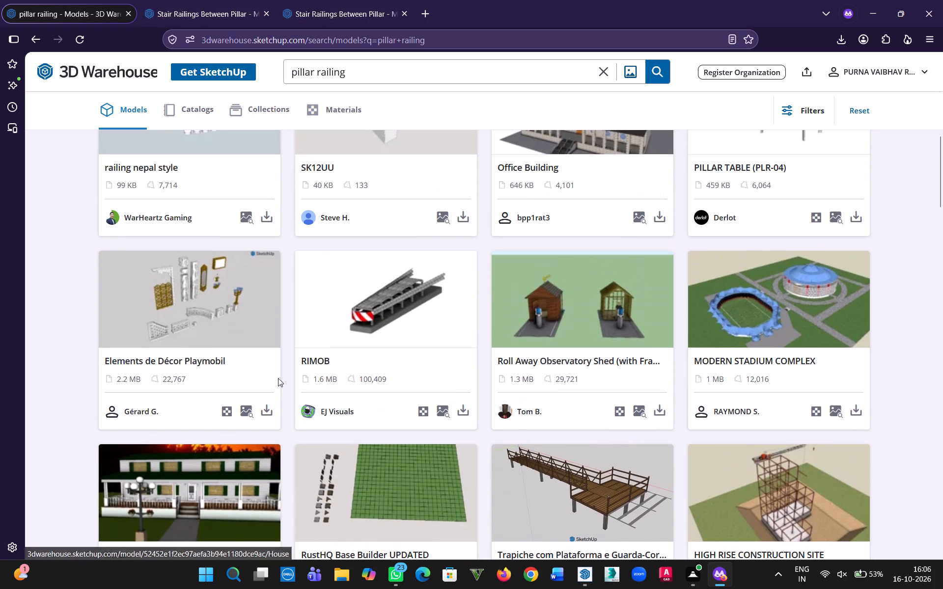
{"action": "scroll", "coordinate": [278, 378], "scroll_direction": "down", "scroll_amount": 6}
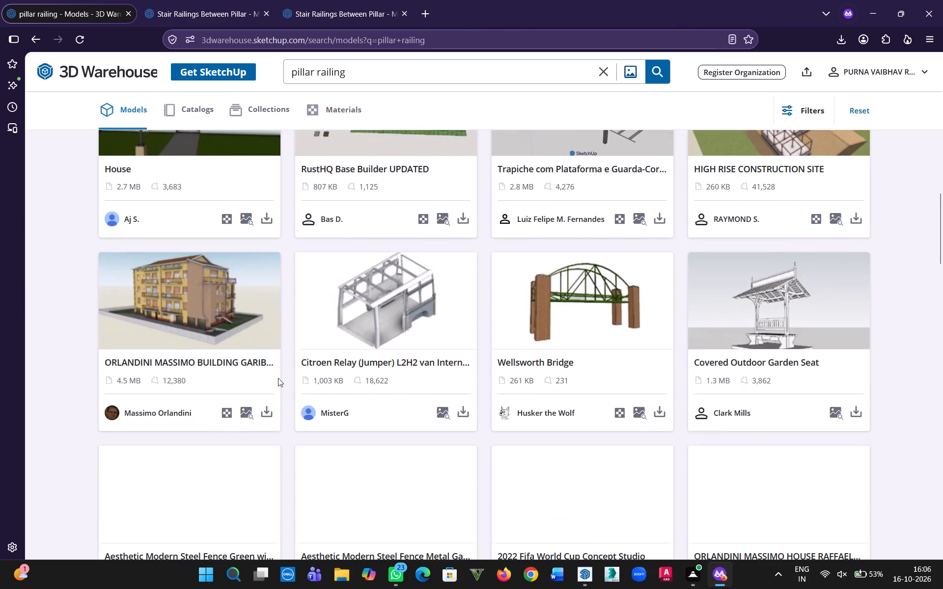
{"action": "scroll", "coordinate": [310, 379], "scroll_direction": "down", "scroll_amount": 4}
{"action": "scroll", "coordinate": [326, 360], "scroll_direction": "up", "scroll_amount": 3}
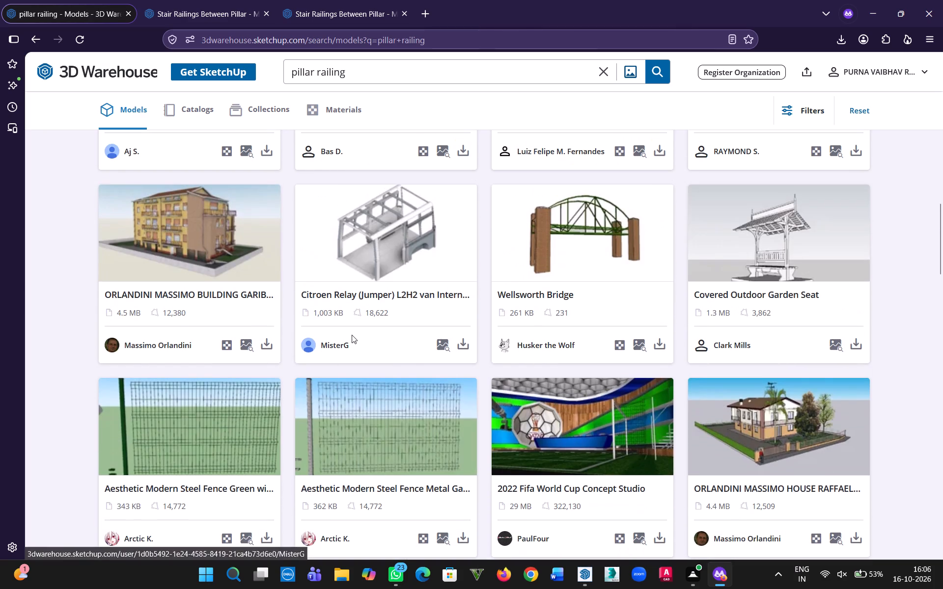
{"action": "scroll", "coordinate": [363, 330], "scroll_direction": "down", "scroll_amount": 4}
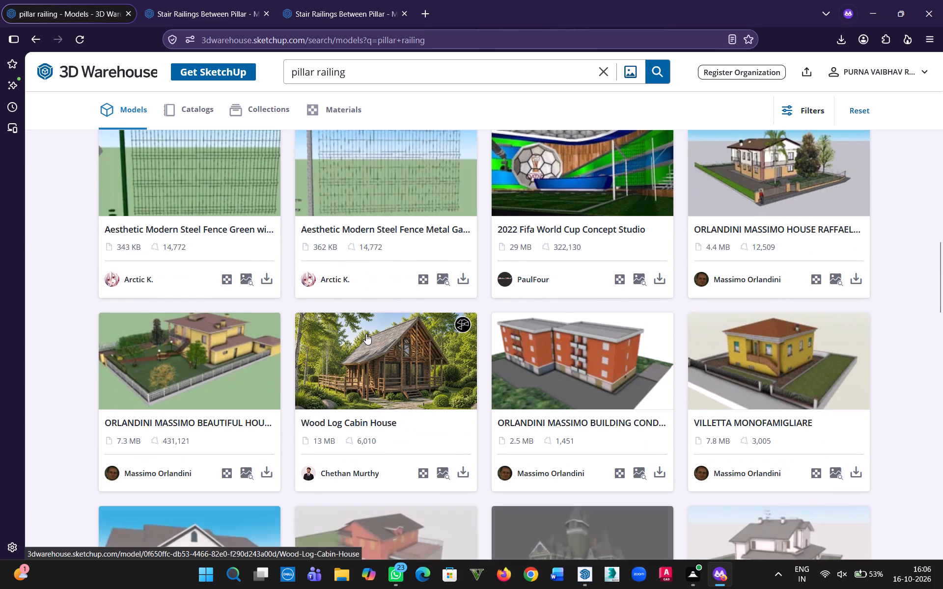
{"action": "scroll", "coordinate": [397, 334], "scroll_direction": "up", "scroll_amount": 10}
{"action": "scroll", "coordinate": [599, 334], "scroll_direction": "up", "scroll_amount": 11}
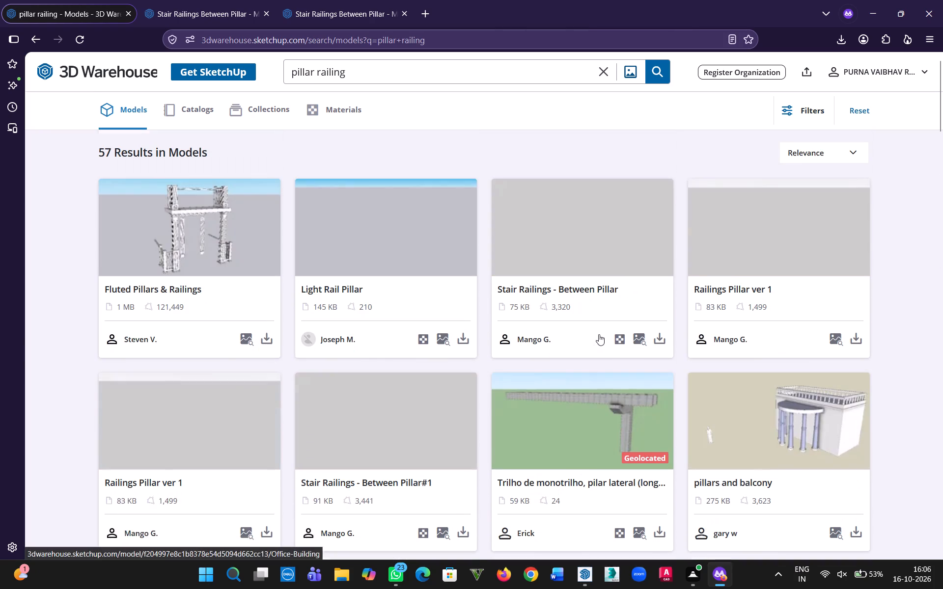
{"action": "scroll", "coordinate": [599, 334], "scroll_direction": "up", "scroll_amount": 6}
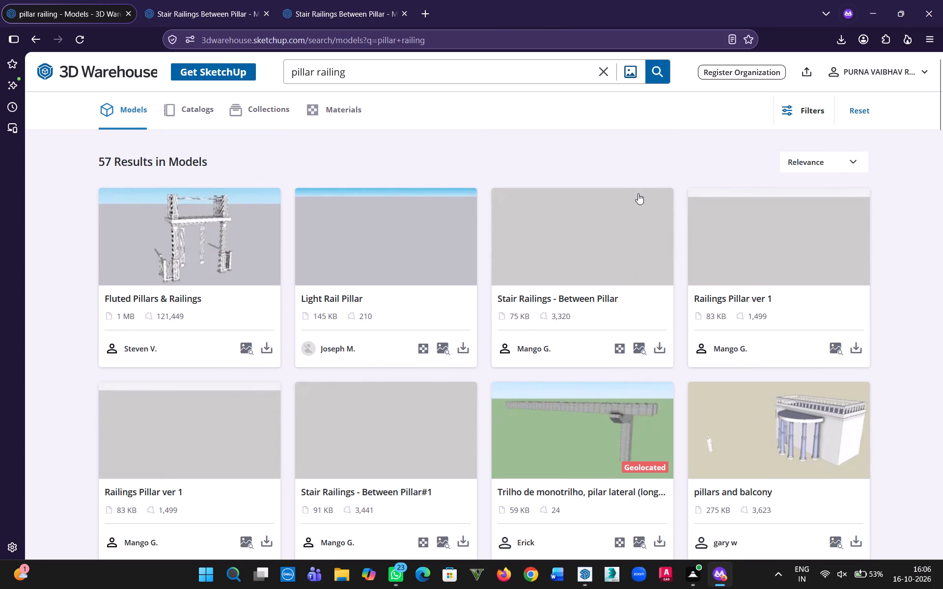
Find the Covered Outdoor Garden Seat model among the pillar railing results and open its page.
{"action": "scroll", "coordinate": [502, 280], "scroll_direction": "down", "scroll_amount": 7}
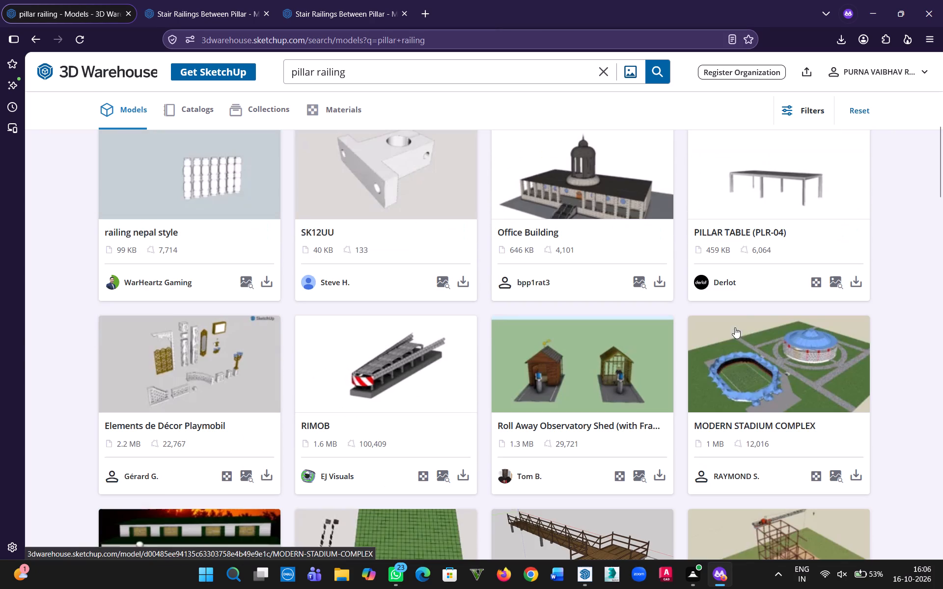
{"action": "scroll", "coordinate": [783, 360], "scroll_direction": "down", "scroll_amount": 6}
{"action": "left_click", "coordinate": [783, 361]}
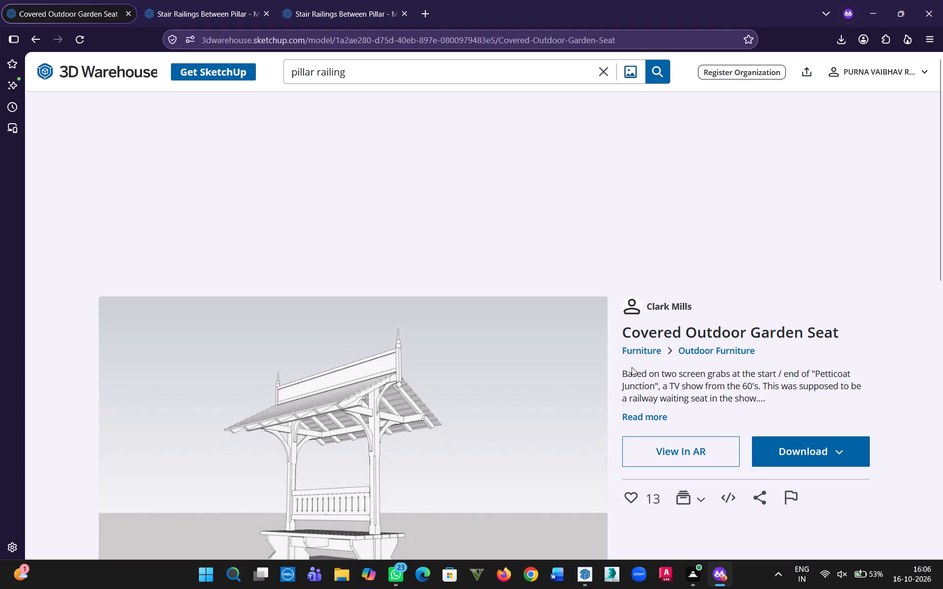
Check the two open Stair Railings - Between Pillar pages, including their 3D Preview, and return to the Covered Outdoor Garden Seat page.
{"action": "left_click", "coordinate": [193, 0]}
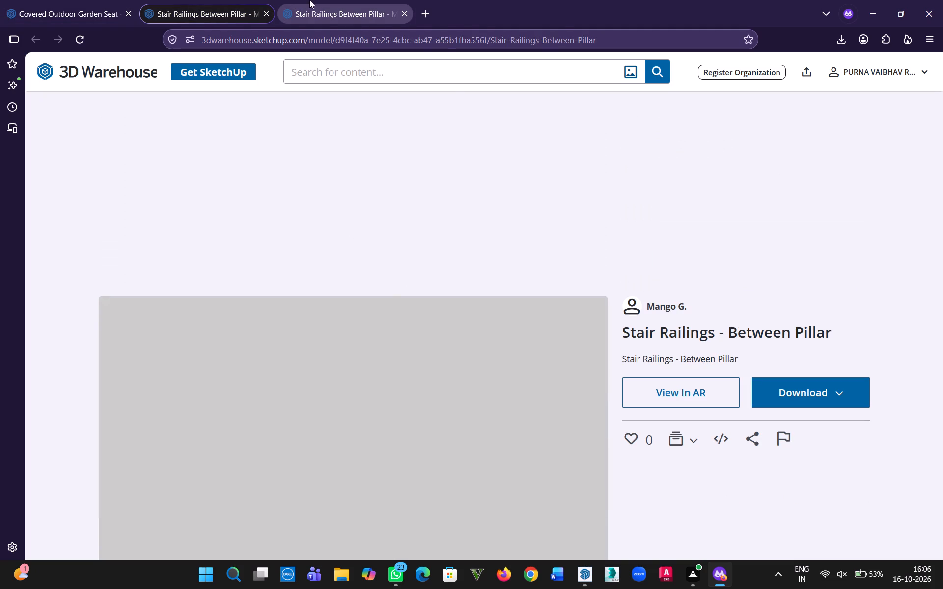
{"action": "scroll", "coordinate": [467, 395], "scroll_direction": "down", "scroll_amount": 3}
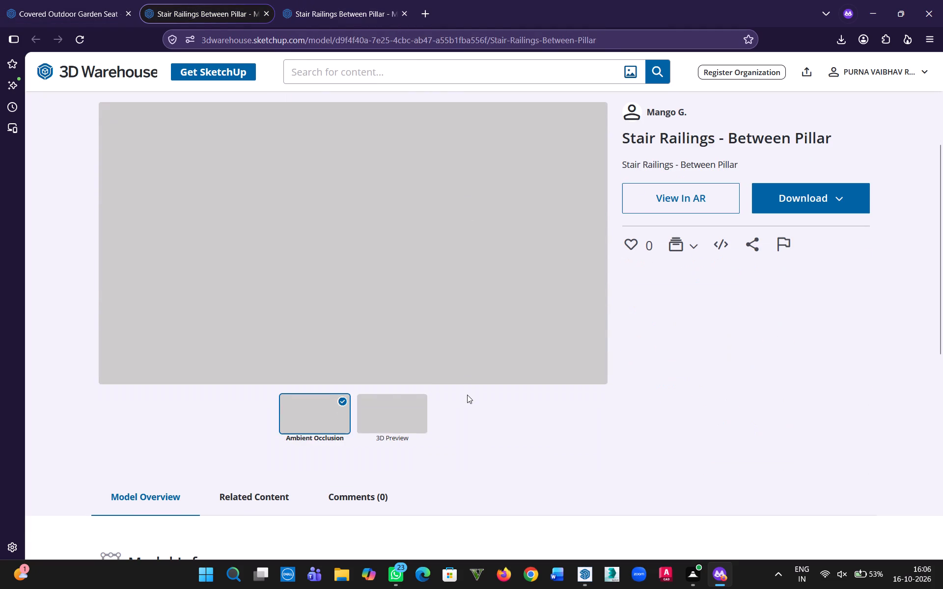
{"action": "scroll", "coordinate": [467, 395], "scroll_direction": "up", "scroll_amount": 2}
{"action": "left_click", "coordinate": [350, 0]}
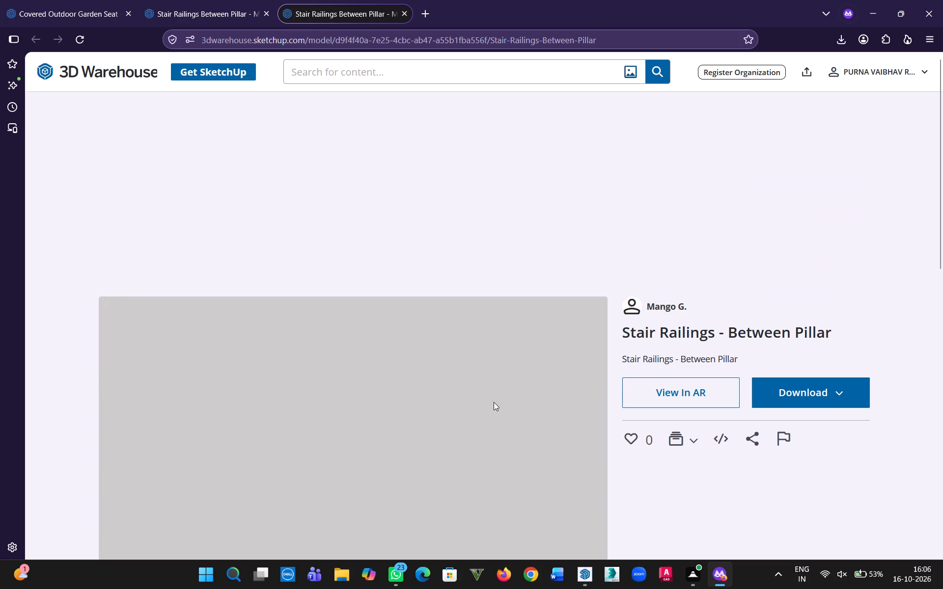
{"action": "scroll", "coordinate": [494, 402], "scroll_direction": "down", "scroll_amount": 2}
{"action": "left_click", "coordinate": [391, 481]}
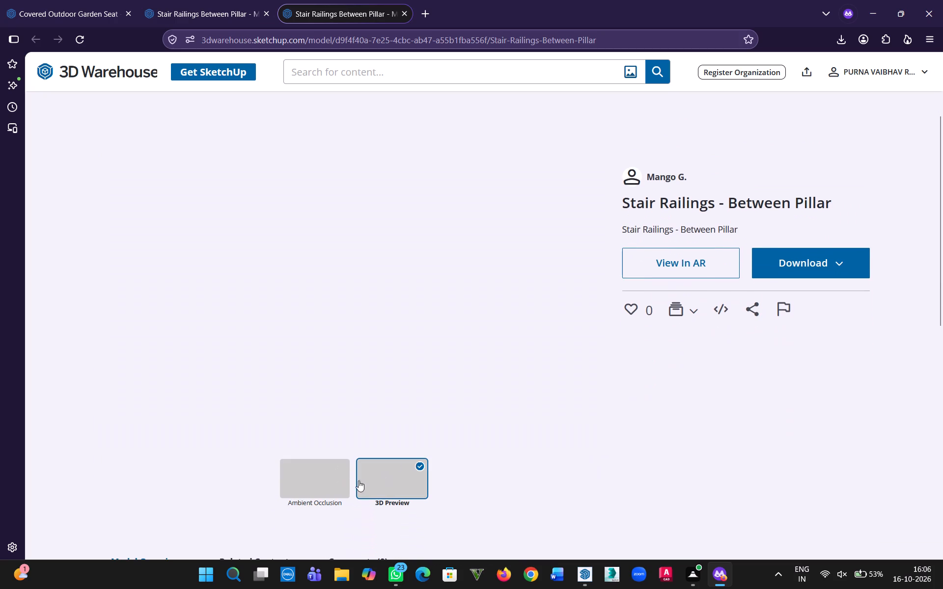
{"action": "left_click", "coordinate": [181, 6]}
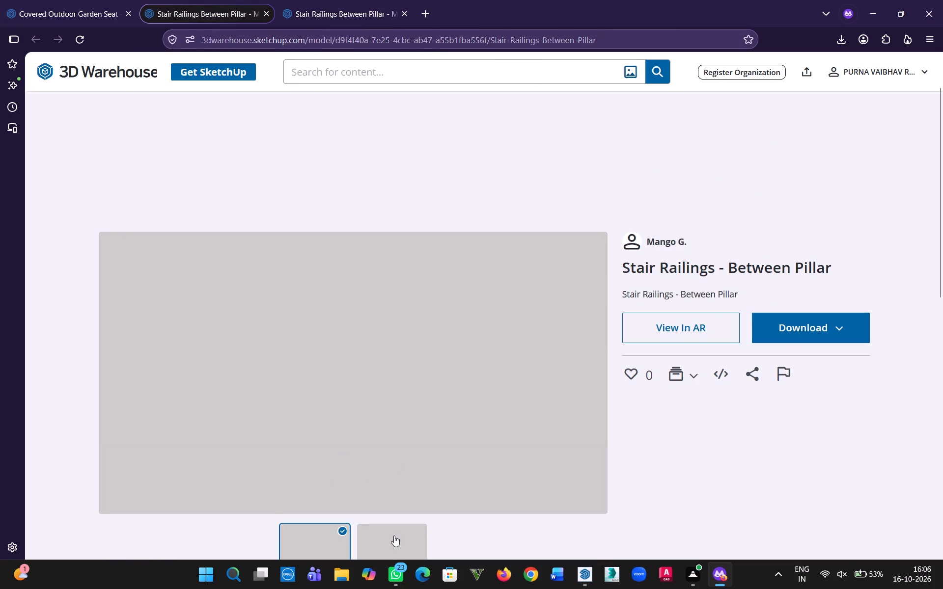
{"action": "left_click", "coordinate": [394, 535]}
{"action": "left_click", "coordinate": [81, 9]}
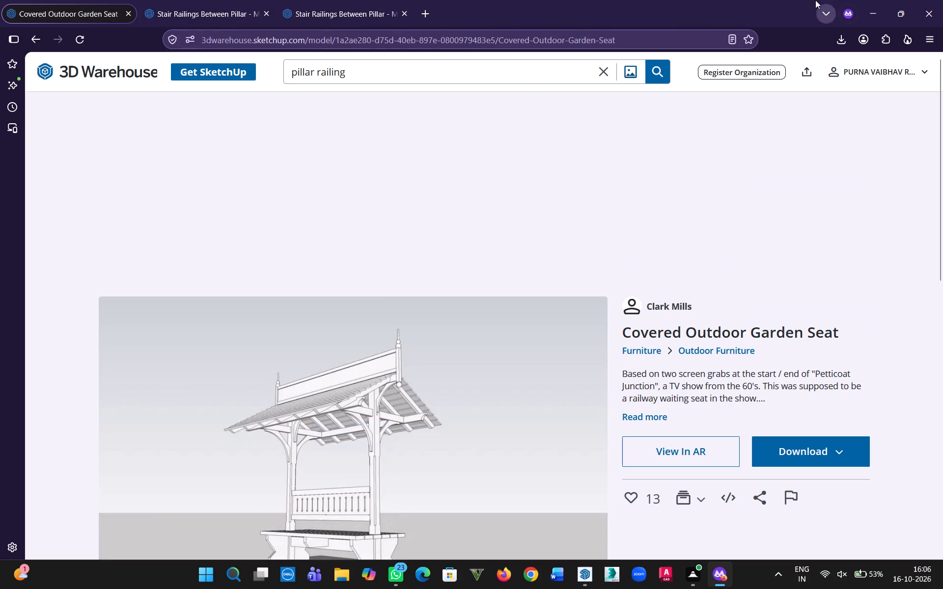
Switch to SketchUp, import the Japanese+House file from Downloads and place it beside the duplex.
{"action": "left_click", "coordinate": [868, 14]}
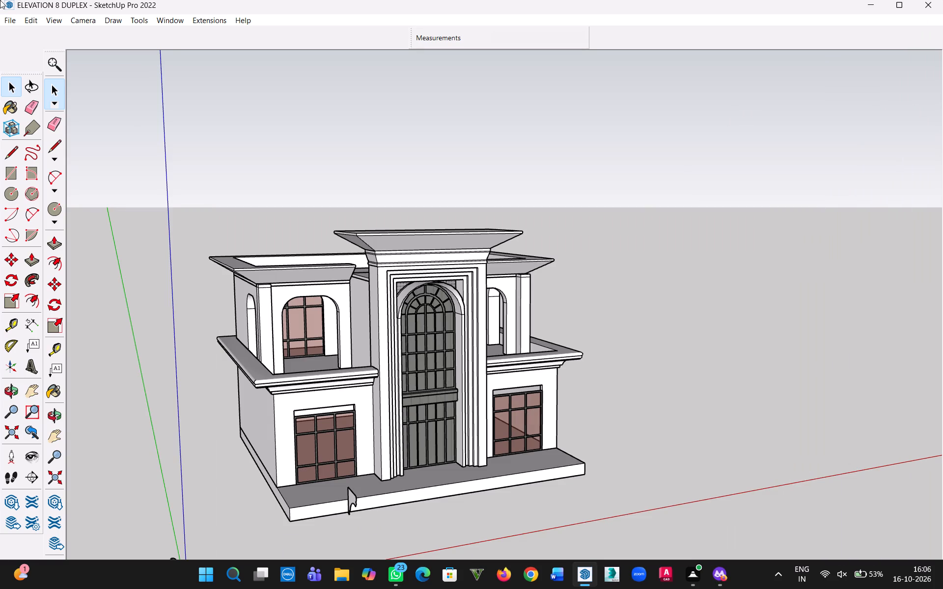
{"action": "left_click", "coordinate": [14, 19]}
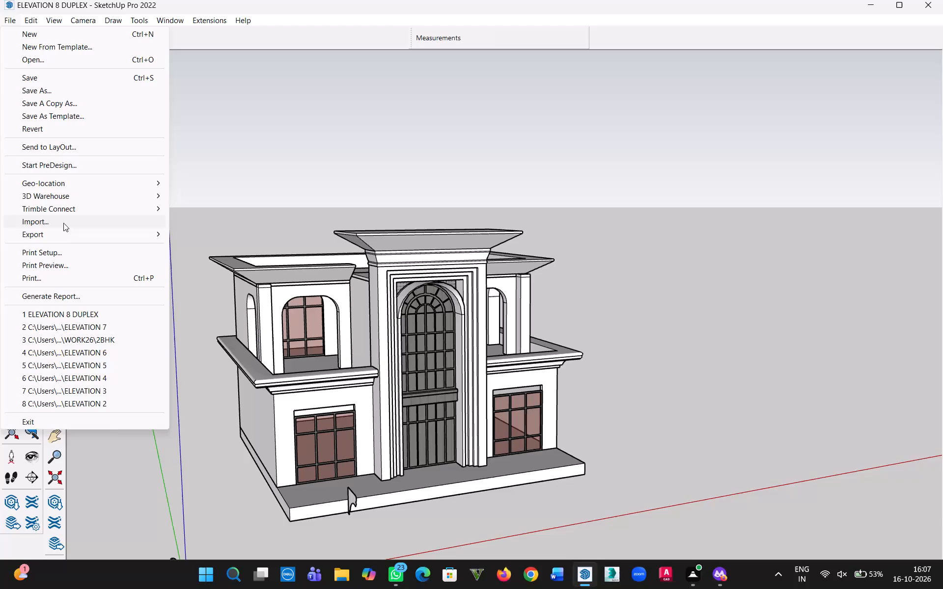
{"action": "left_click", "coordinate": [69, 214]}
{"action": "left_click", "coordinate": [69, 224]}
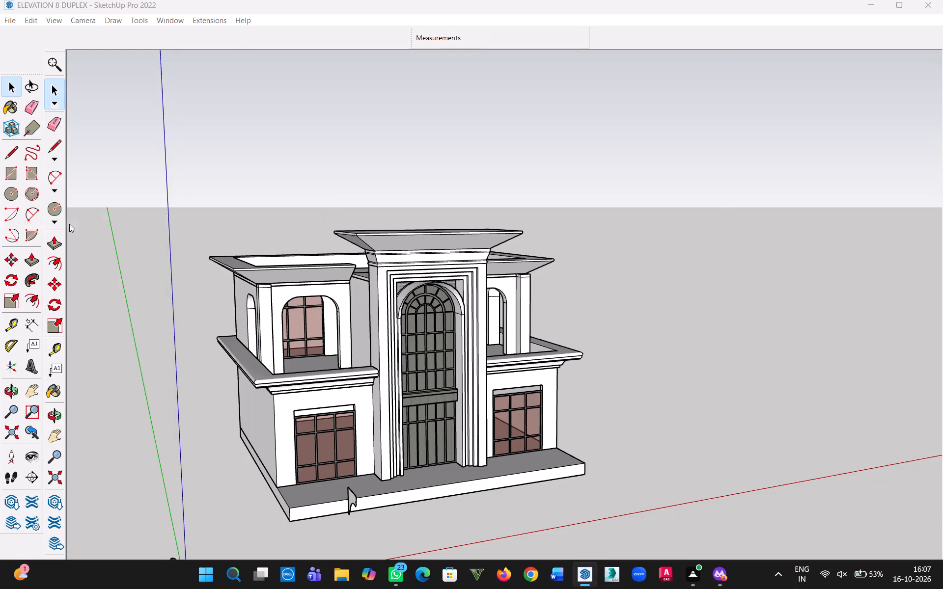
{"action": "left_click", "coordinate": [452, 242]}
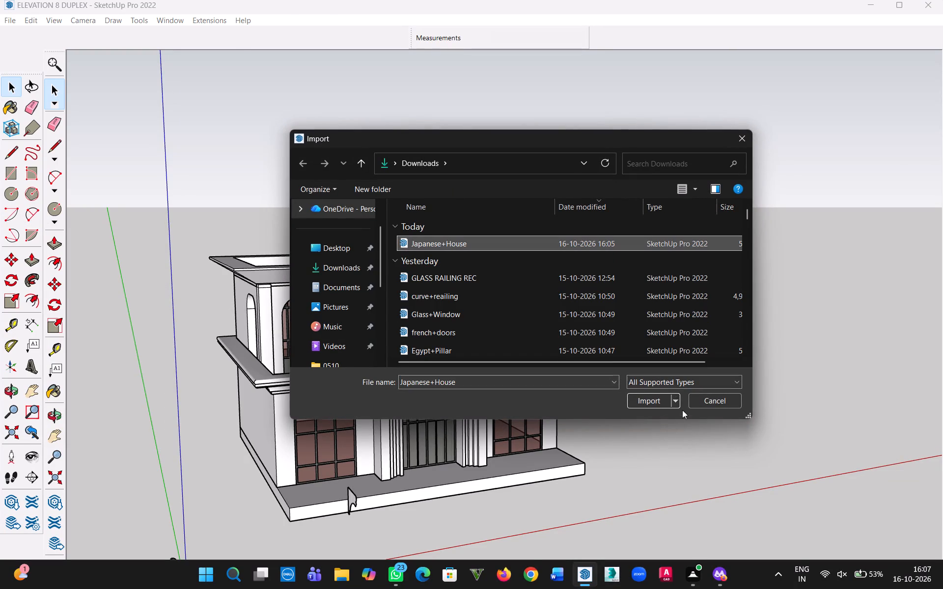
{"action": "left_click", "coordinate": [656, 405]}
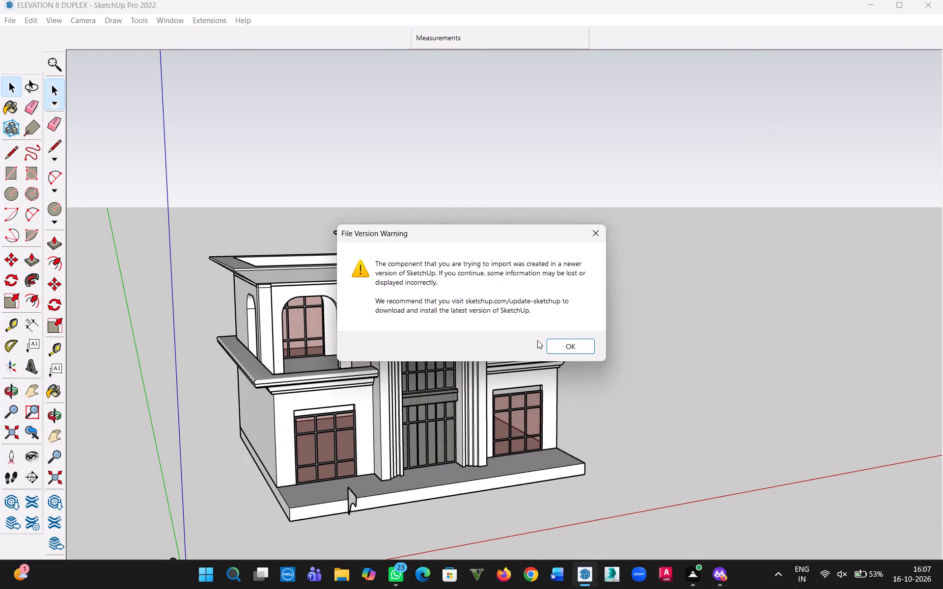
{"action": "left_click", "coordinate": [558, 350]}
{"action": "left_click", "coordinate": [735, 345]}
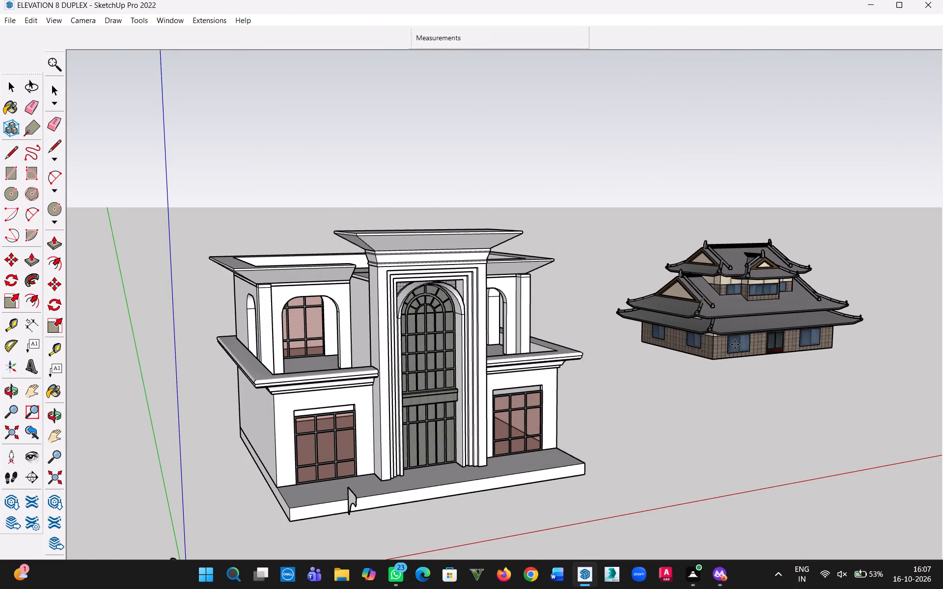
Explode the imported Japanese house component.
{"action": "middle_click_drag", "start_coordinate": [814, 313], "coordinate": [804, 332]}
{"action": "scroll", "coordinate": [786, 245], "scroll_direction": "up", "scroll_amount": 3}
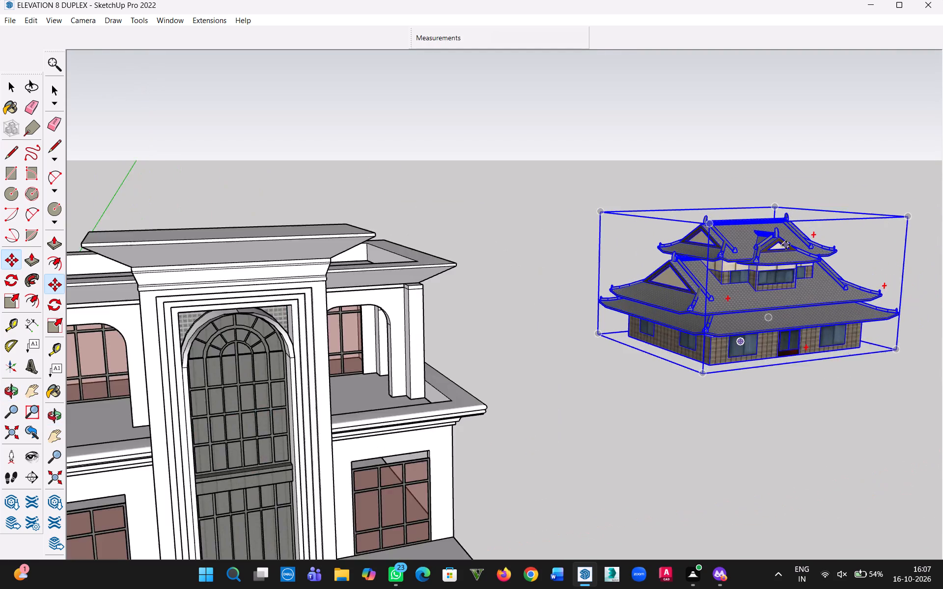
{"action": "scroll", "coordinate": [786, 245], "scroll_direction": "up", "scroll_amount": 8}
{"action": "scroll", "coordinate": [701, 311], "scroll_direction": "up", "scroll_amount": 5}
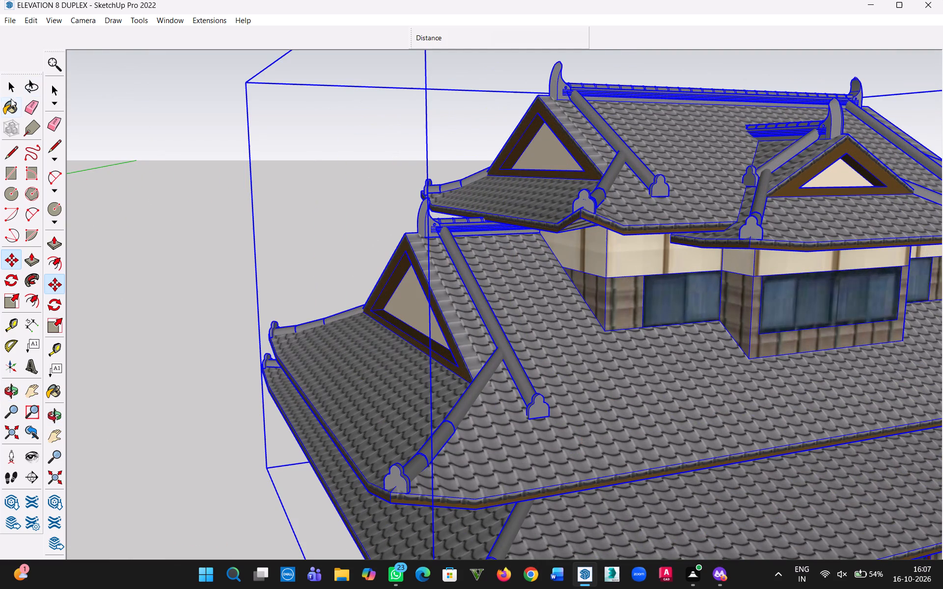
{"action": "left_click", "coordinate": [10, 90]}
{"action": "left_click", "coordinate": [275, 157]}
{"action": "left_click", "coordinate": [618, 315]}
{"action": "right_click", "coordinate": [618, 315]}
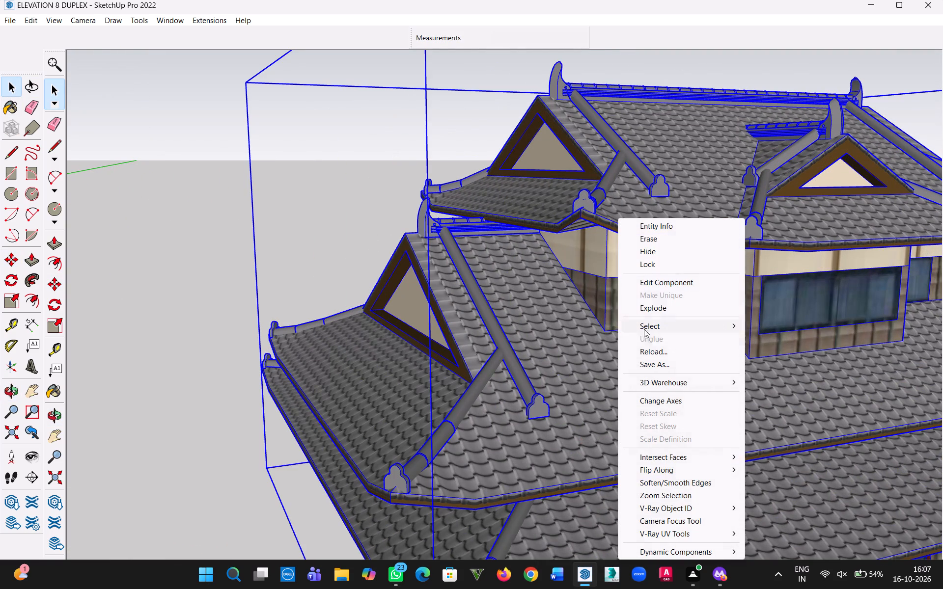
{"action": "left_click", "coordinate": [659, 311]}
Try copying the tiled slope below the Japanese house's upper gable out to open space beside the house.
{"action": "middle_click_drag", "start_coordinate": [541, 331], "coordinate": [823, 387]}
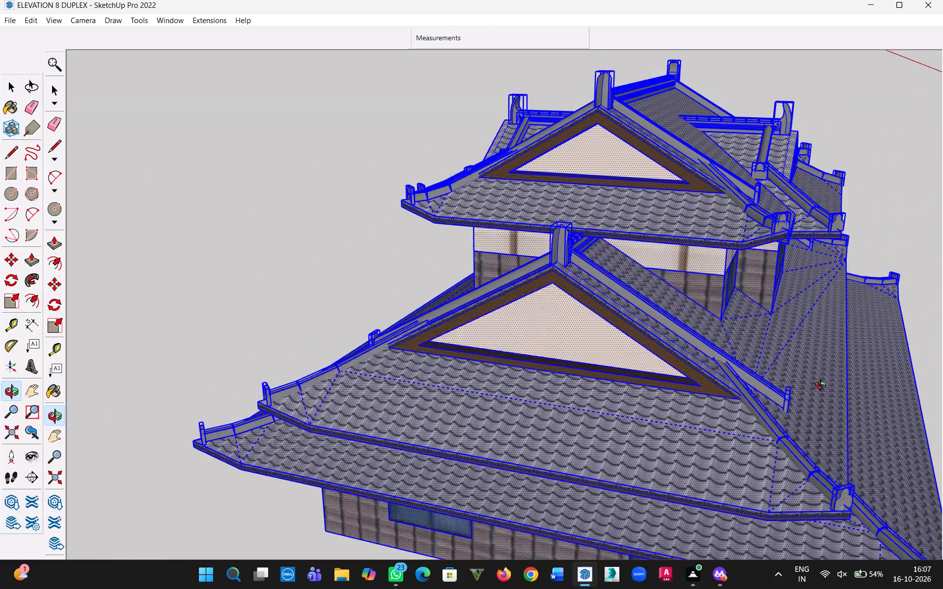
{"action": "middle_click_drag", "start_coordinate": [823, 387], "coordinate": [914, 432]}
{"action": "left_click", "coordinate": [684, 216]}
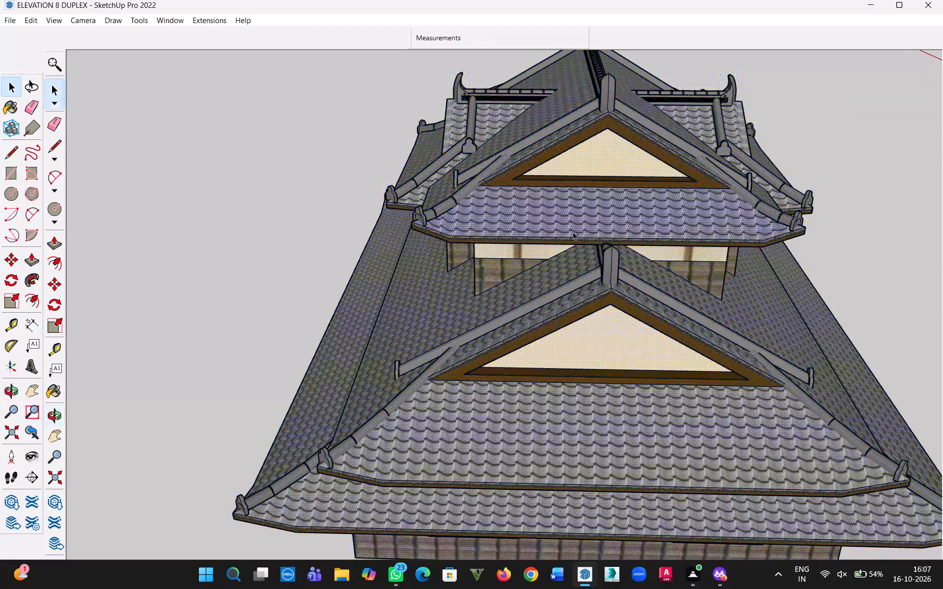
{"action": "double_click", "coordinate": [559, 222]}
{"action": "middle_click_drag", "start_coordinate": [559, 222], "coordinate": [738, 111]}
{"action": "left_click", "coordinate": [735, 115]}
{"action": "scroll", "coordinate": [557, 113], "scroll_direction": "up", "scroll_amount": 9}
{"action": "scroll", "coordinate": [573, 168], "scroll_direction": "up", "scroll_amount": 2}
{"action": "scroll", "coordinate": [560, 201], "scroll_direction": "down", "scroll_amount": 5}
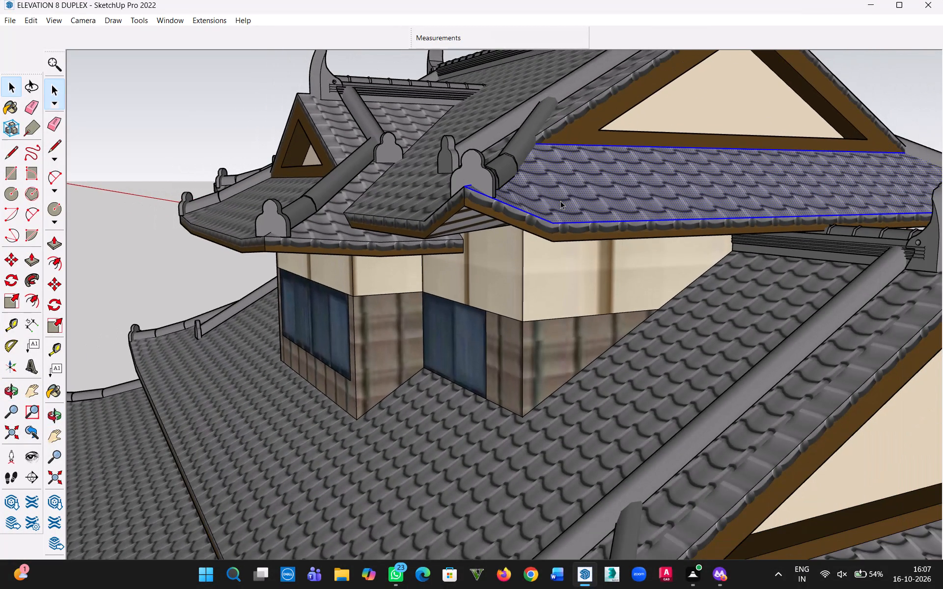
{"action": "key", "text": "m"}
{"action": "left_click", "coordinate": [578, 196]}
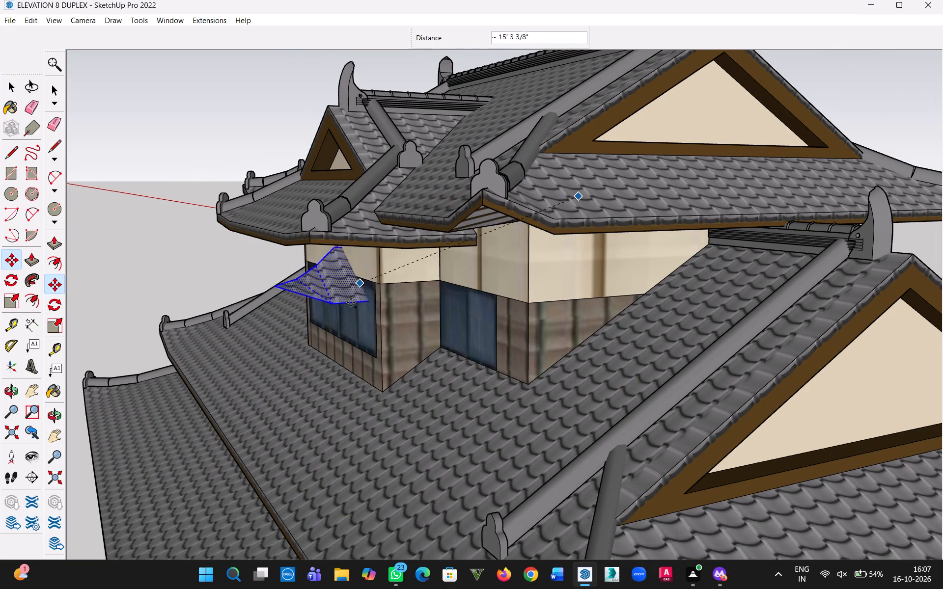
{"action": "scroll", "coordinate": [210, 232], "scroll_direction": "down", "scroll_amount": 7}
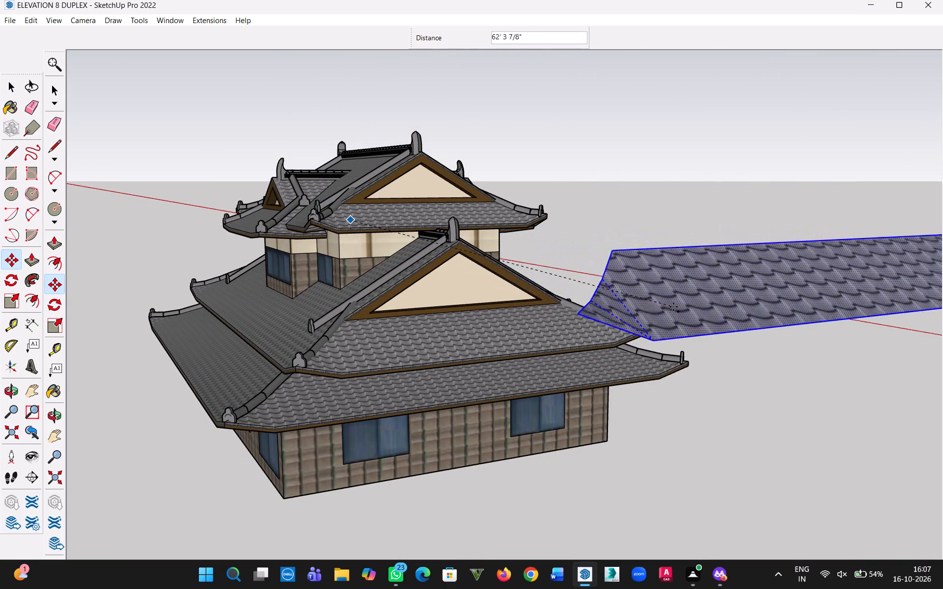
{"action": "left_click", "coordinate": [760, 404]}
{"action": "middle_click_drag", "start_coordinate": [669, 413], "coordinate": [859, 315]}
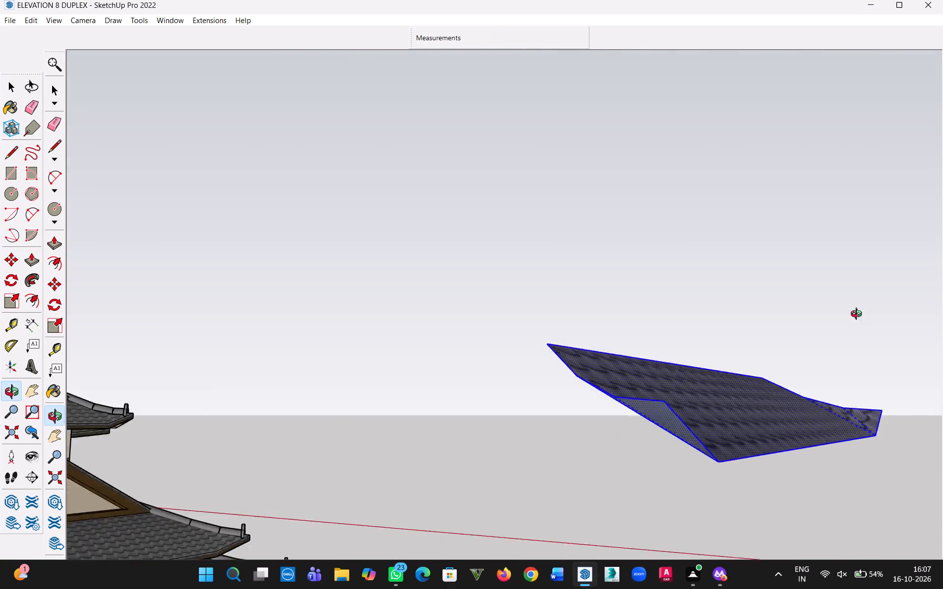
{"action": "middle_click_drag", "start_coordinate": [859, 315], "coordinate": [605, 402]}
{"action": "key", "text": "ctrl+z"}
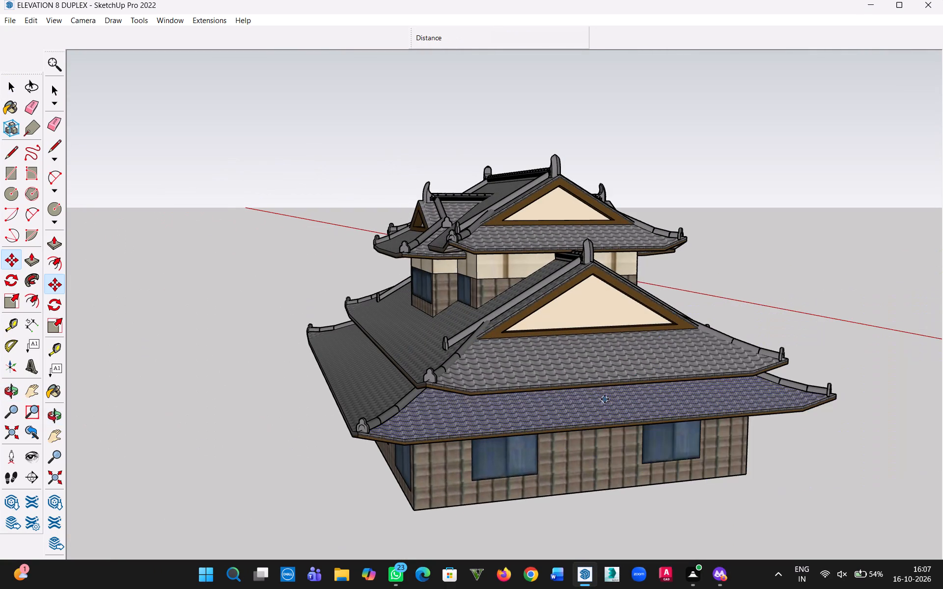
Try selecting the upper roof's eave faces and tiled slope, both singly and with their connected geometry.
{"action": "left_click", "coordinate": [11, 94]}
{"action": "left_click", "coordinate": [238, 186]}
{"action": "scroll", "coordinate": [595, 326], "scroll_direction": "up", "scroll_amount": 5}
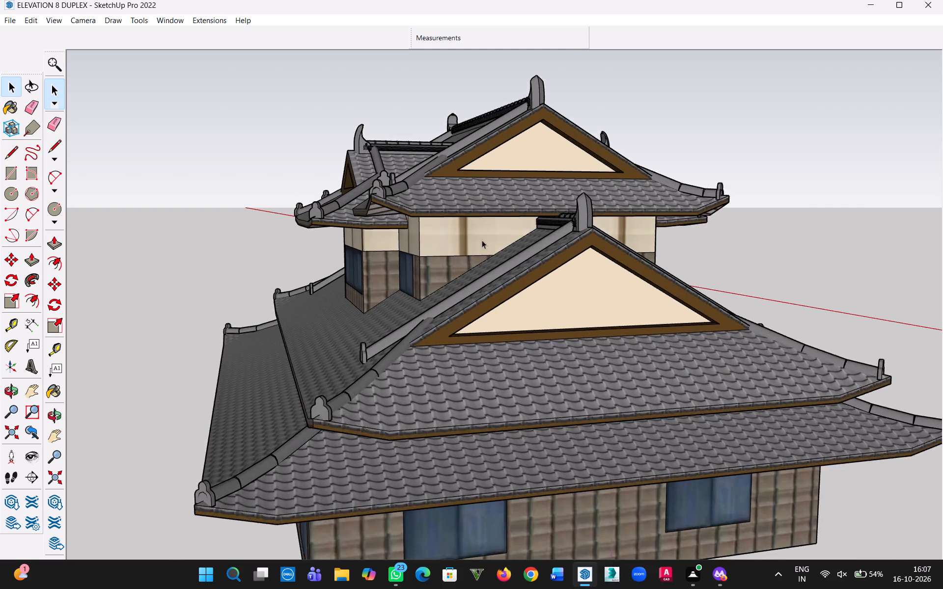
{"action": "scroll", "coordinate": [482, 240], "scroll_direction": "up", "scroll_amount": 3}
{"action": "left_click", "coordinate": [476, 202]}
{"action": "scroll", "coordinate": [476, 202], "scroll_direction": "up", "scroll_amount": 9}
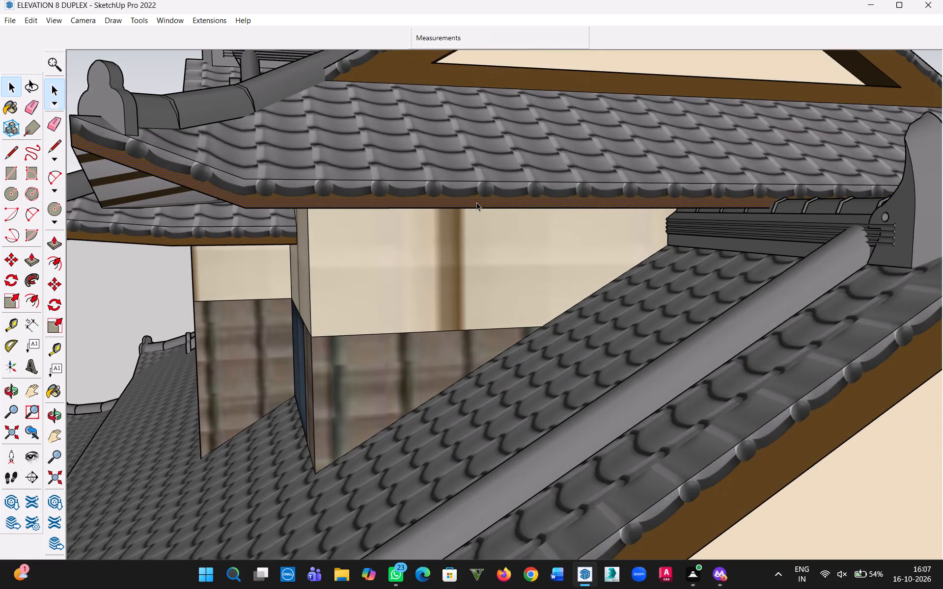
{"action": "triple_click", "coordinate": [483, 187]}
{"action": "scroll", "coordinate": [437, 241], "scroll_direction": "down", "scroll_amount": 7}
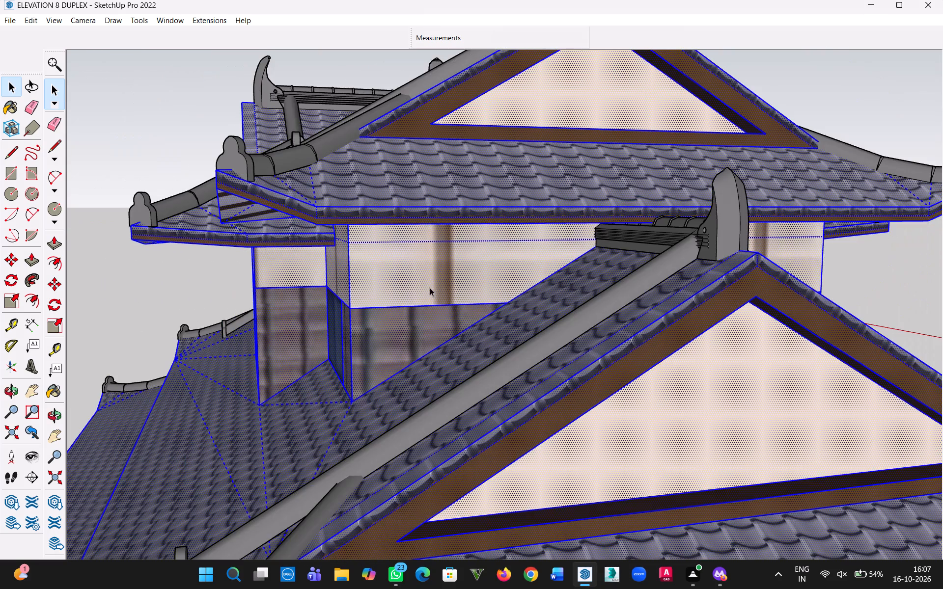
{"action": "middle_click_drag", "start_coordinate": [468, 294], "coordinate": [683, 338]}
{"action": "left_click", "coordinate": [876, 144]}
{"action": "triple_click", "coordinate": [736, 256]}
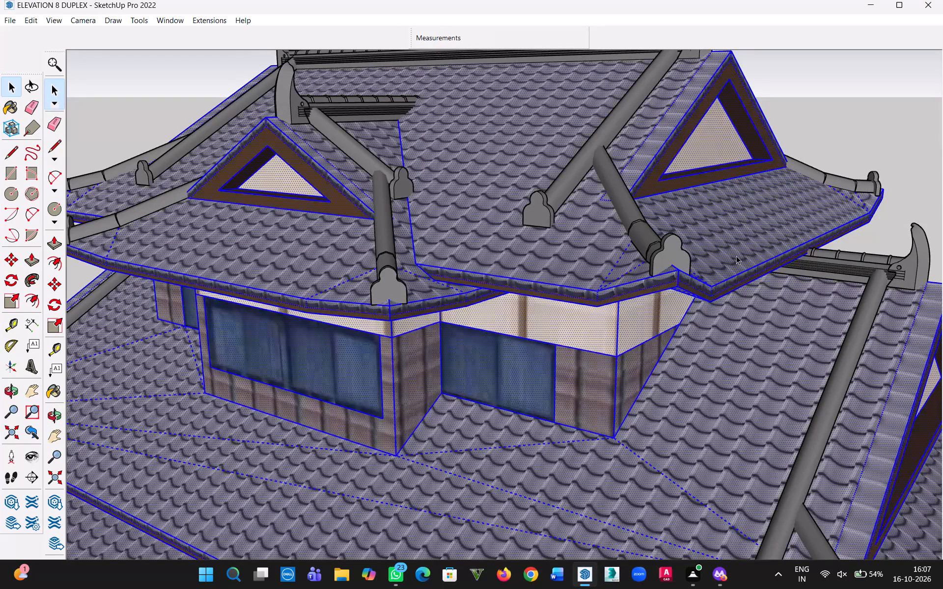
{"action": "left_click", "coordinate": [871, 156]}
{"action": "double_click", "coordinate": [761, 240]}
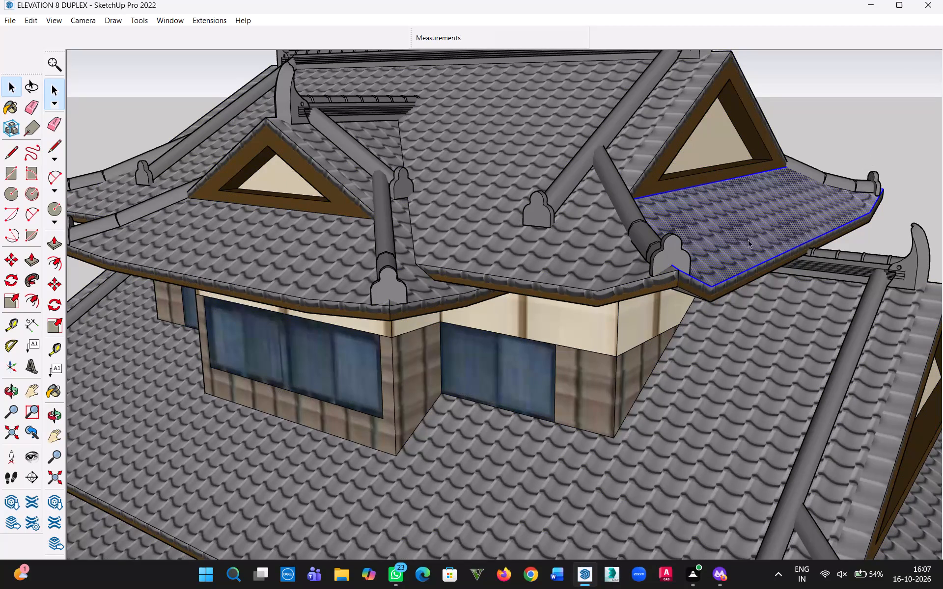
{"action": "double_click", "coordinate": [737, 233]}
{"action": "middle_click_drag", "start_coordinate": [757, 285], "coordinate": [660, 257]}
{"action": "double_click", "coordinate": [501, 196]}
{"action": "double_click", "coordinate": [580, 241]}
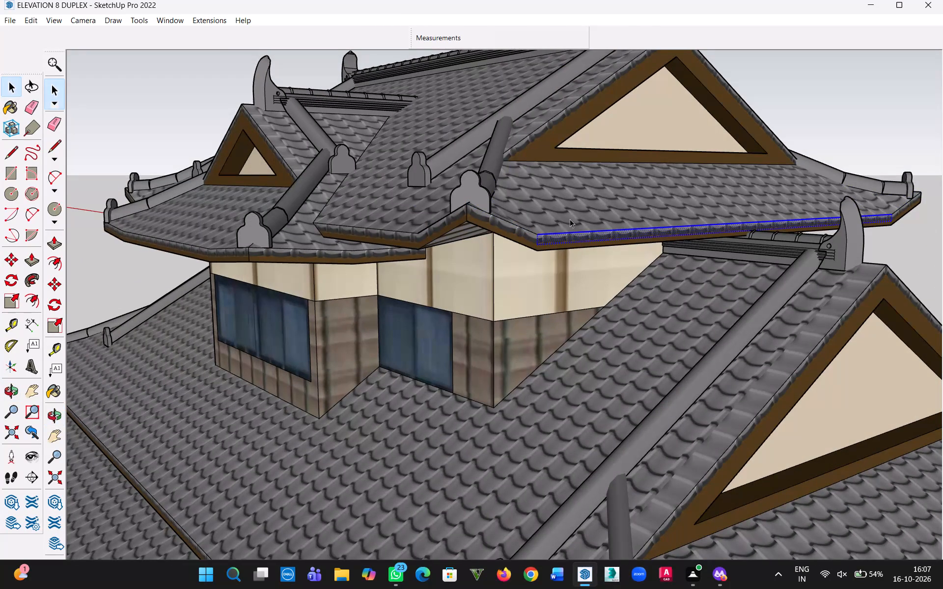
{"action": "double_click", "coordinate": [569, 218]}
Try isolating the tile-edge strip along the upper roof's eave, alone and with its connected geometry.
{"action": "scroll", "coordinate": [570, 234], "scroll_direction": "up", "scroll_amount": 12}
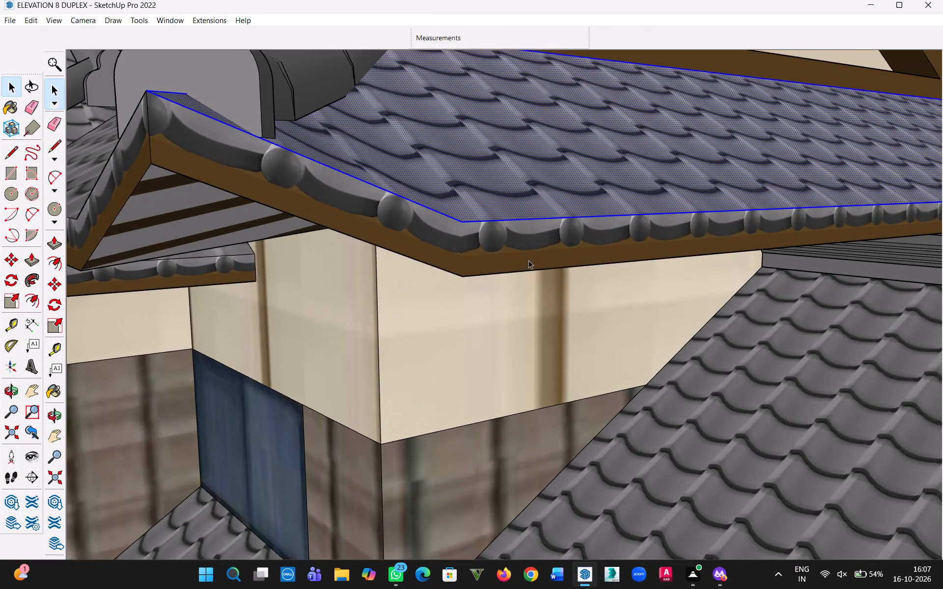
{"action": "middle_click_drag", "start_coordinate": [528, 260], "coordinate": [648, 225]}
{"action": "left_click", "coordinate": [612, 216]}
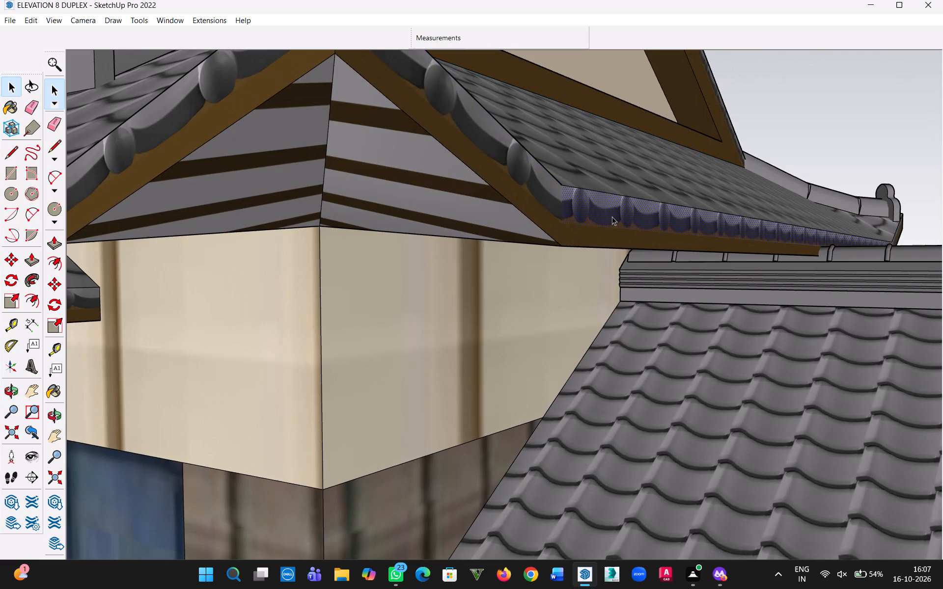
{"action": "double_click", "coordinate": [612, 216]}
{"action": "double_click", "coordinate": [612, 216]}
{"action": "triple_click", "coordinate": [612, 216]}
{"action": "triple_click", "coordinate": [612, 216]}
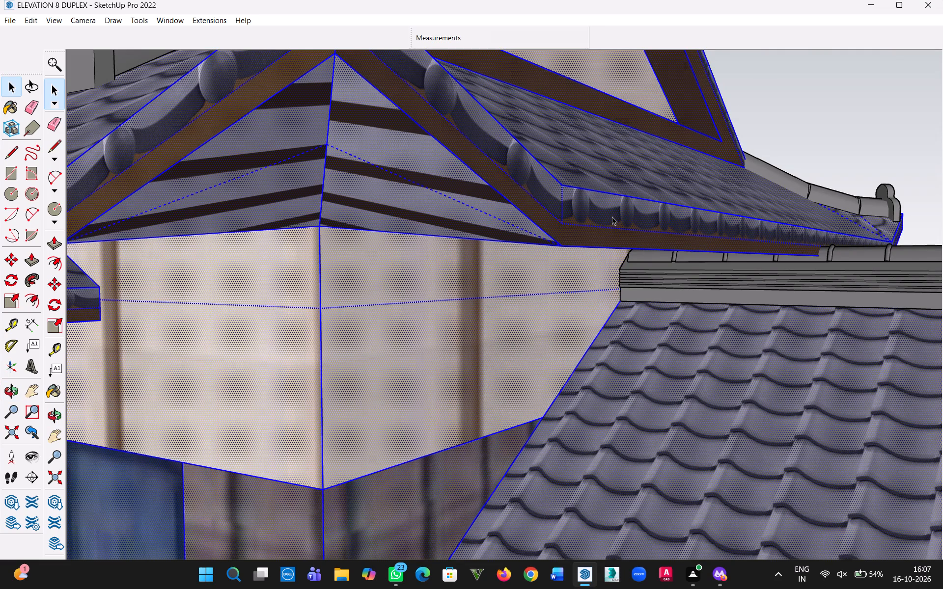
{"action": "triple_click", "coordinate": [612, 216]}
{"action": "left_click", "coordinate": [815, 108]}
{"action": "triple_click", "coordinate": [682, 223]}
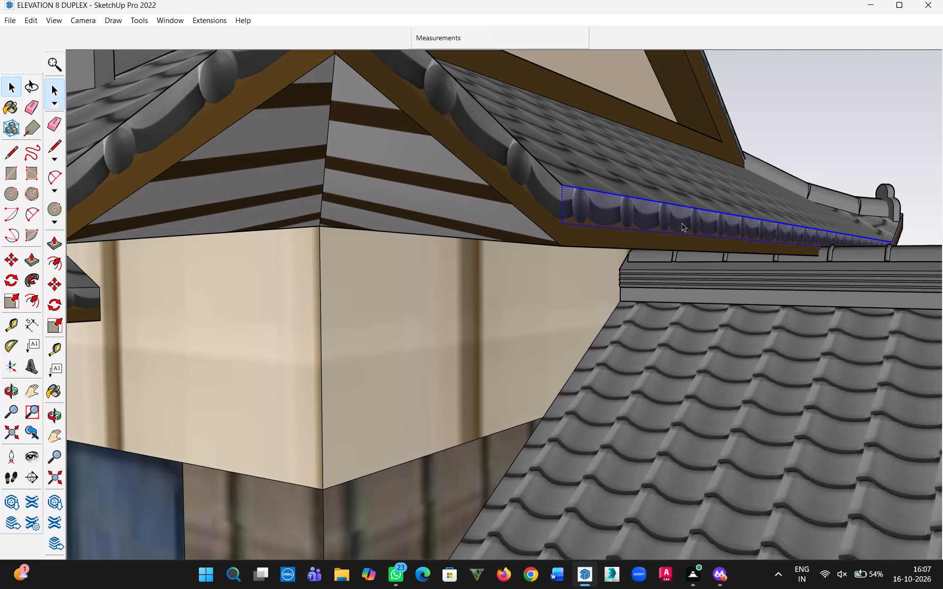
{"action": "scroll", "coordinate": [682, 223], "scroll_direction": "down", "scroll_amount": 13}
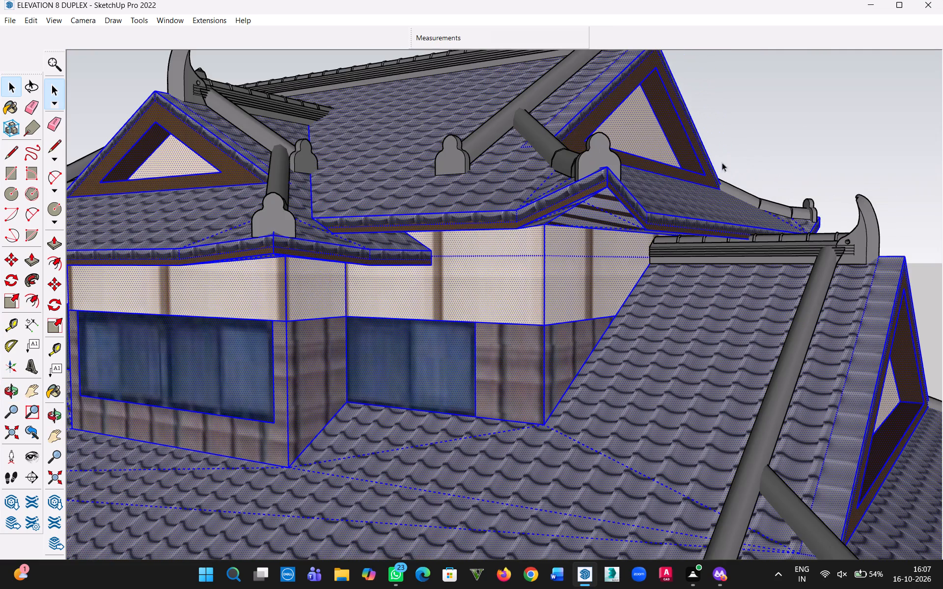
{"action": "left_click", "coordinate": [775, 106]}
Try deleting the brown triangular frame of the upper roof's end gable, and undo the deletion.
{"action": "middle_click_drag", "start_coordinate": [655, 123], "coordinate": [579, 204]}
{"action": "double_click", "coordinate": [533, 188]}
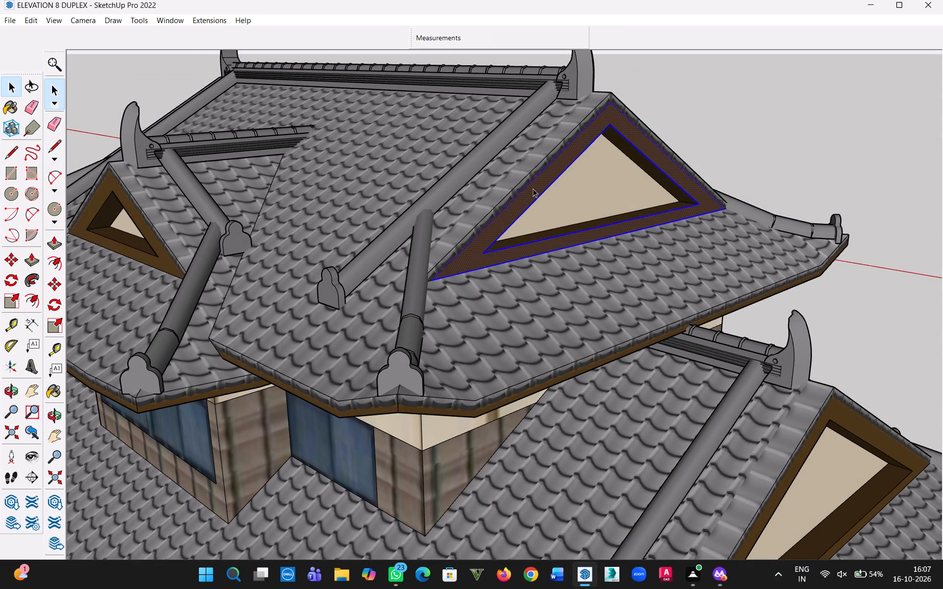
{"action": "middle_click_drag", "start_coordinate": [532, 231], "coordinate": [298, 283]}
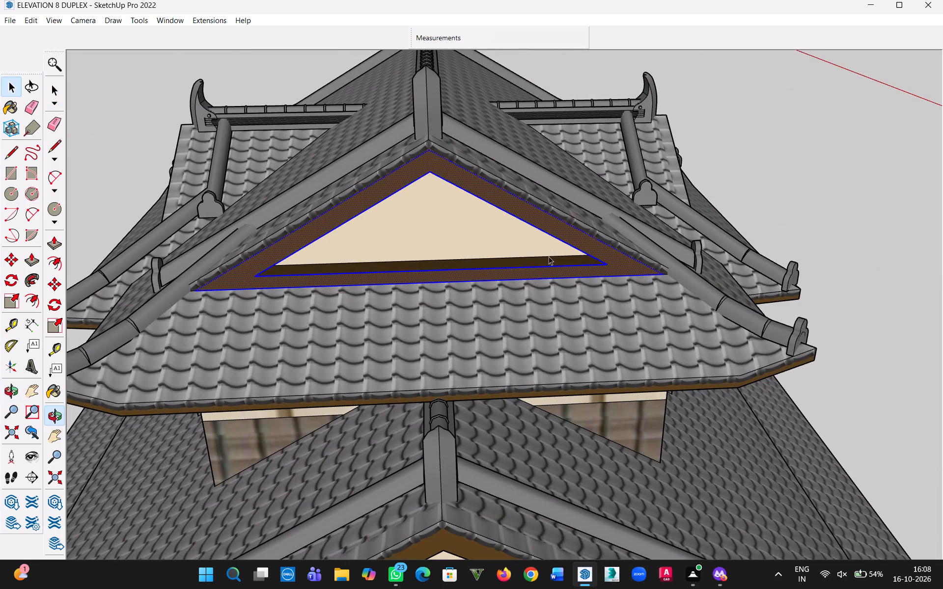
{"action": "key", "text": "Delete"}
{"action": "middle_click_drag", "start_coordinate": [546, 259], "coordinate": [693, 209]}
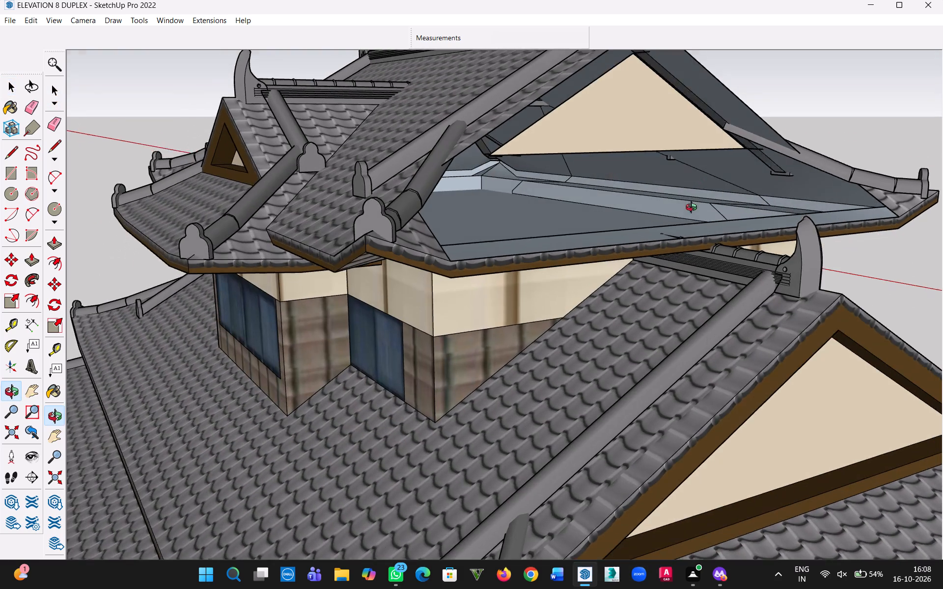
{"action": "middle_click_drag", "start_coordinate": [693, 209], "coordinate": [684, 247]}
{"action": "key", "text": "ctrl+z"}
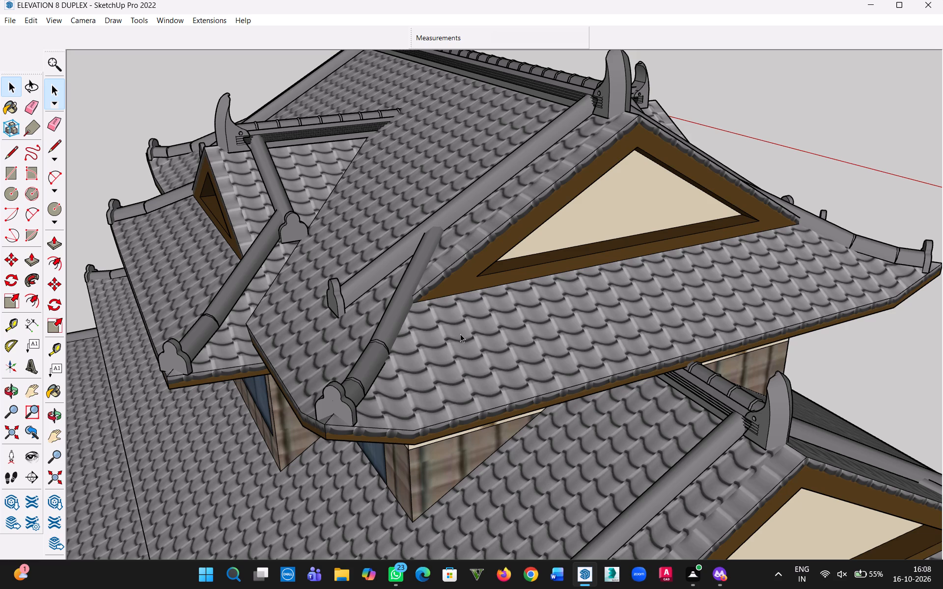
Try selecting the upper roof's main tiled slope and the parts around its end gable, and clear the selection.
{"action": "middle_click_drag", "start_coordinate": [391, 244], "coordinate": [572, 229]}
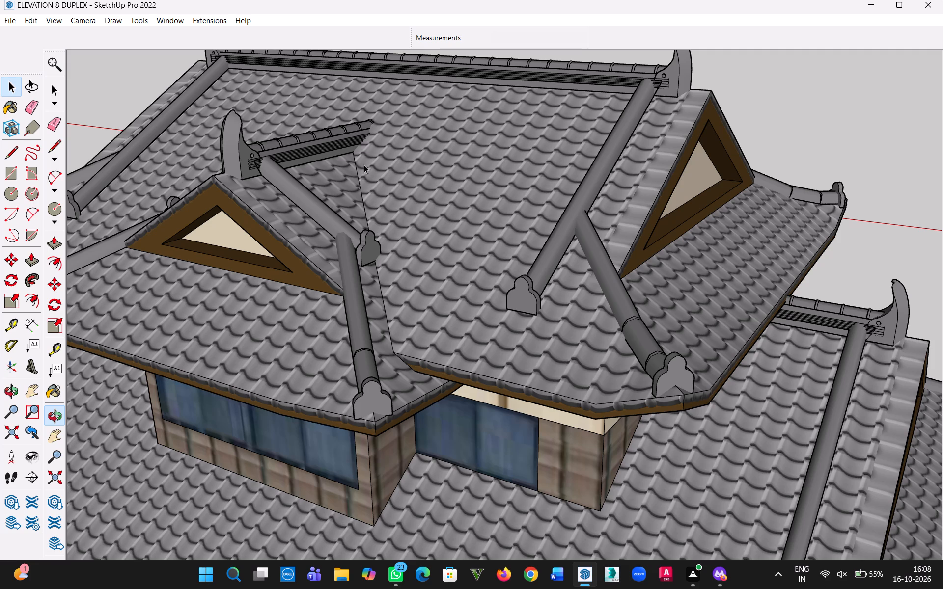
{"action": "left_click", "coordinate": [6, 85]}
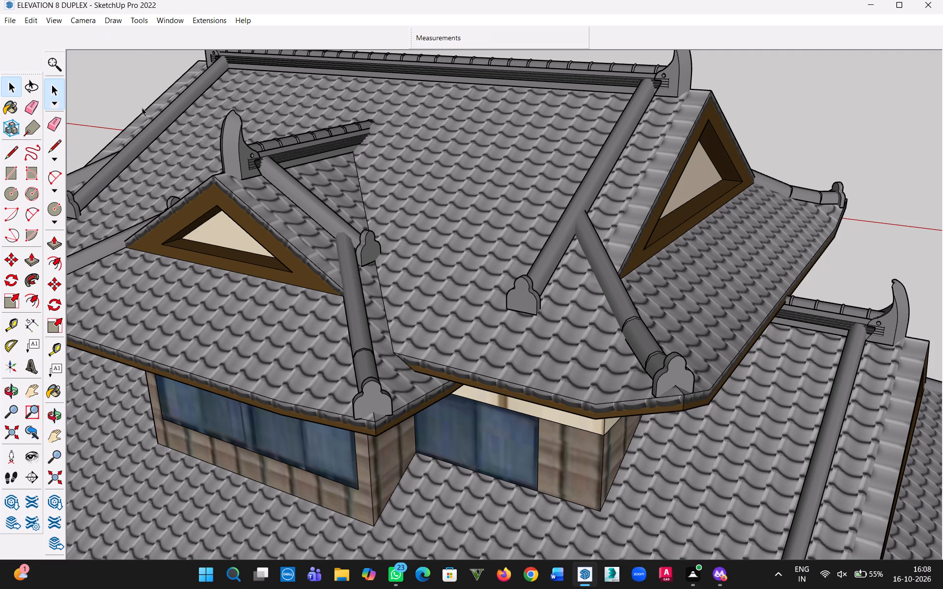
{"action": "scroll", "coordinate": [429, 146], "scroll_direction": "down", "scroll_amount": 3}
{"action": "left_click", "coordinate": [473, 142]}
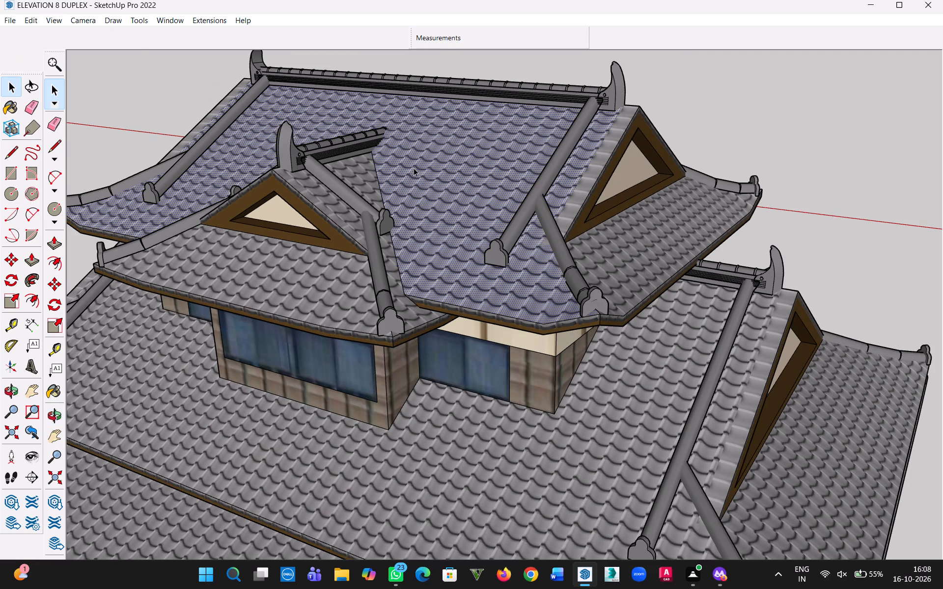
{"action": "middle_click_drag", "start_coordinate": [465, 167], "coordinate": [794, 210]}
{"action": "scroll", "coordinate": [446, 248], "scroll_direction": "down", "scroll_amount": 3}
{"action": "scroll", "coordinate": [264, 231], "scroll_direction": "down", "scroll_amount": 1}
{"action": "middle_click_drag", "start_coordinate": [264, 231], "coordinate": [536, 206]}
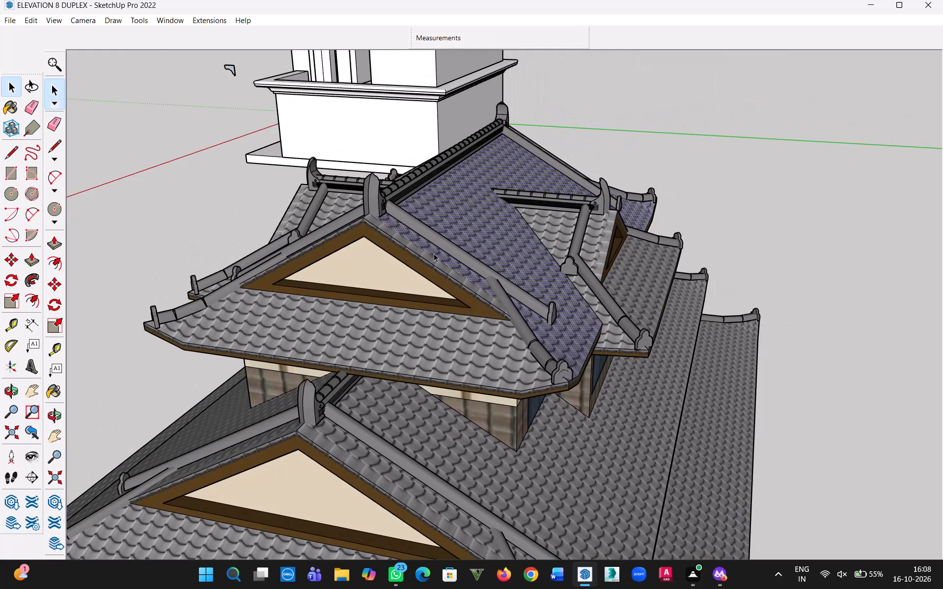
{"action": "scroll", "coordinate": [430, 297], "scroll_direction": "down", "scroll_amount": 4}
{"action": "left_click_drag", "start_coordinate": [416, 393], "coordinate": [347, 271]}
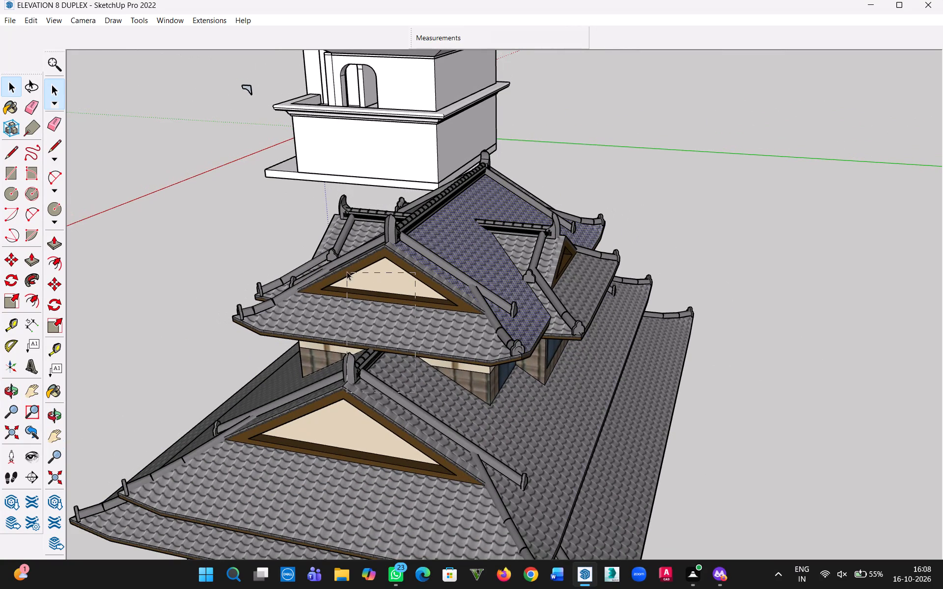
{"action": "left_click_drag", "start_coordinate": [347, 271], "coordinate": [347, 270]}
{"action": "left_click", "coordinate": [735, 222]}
Examine the Japanese house's stacked roofs, gables, upper windows and striped eave undersides from several sides.
{"action": "middle_click_drag", "start_coordinate": [574, 395], "coordinate": [636, 327]}
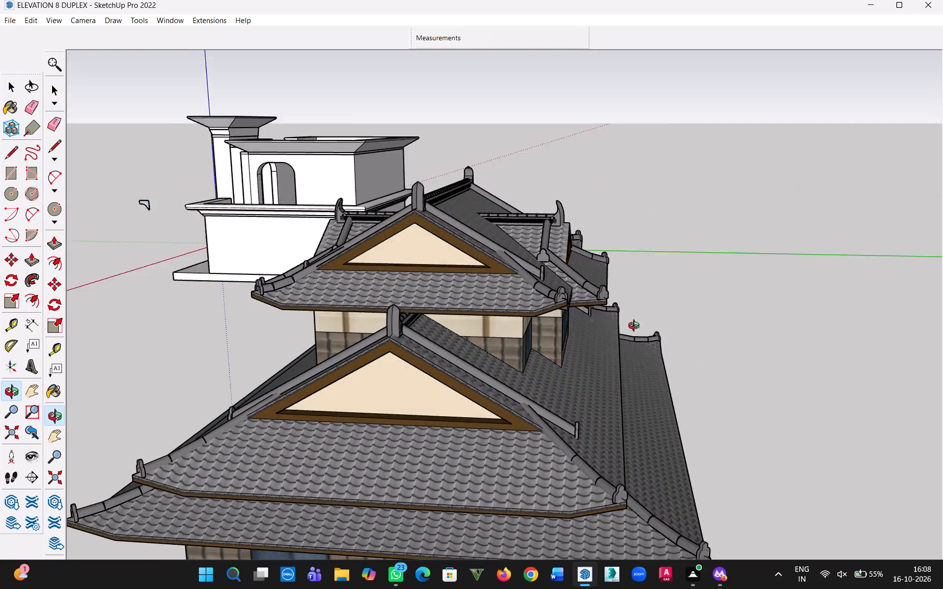
{"action": "middle_click_drag", "start_coordinate": [636, 327], "coordinate": [677, 287]}
{"action": "scroll", "coordinate": [607, 357], "scroll_direction": "up", "scroll_amount": 3}
{"action": "middle_click_drag", "start_coordinate": [465, 338], "coordinate": [942, 354]}
{"action": "middle_click_drag", "start_coordinate": [220, 348], "coordinate": [491, 338]}
{"action": "scroll", "coordinate": [460, 357], "scroll_direction": "down", "scroll_amount": 2}
{"action": "scroll", "coordinate": [382, 367], "scroll_direction": "down", "scroll_amount": 3}
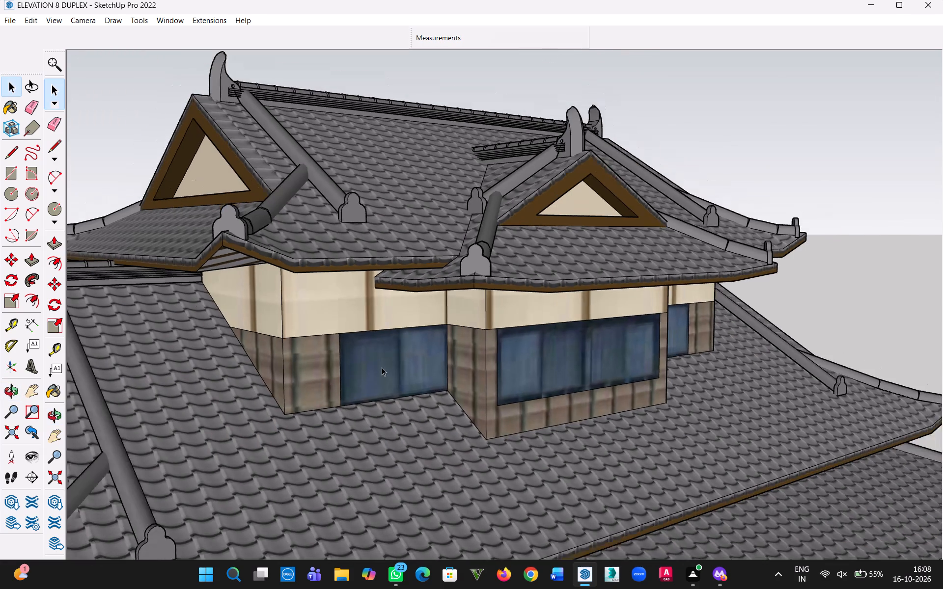
{"action": "middle_click_drag", "start_coordinate": [287, 365], "coordinate": [639, 369]}
{"action": "scroll", "coordinate": [368, 367], "scroll_direction": "down", "scroll_amount": 4}
{"action": "middle_click_drag", "start_coordinate": [427, 387], "coordinate": [416, 360]}
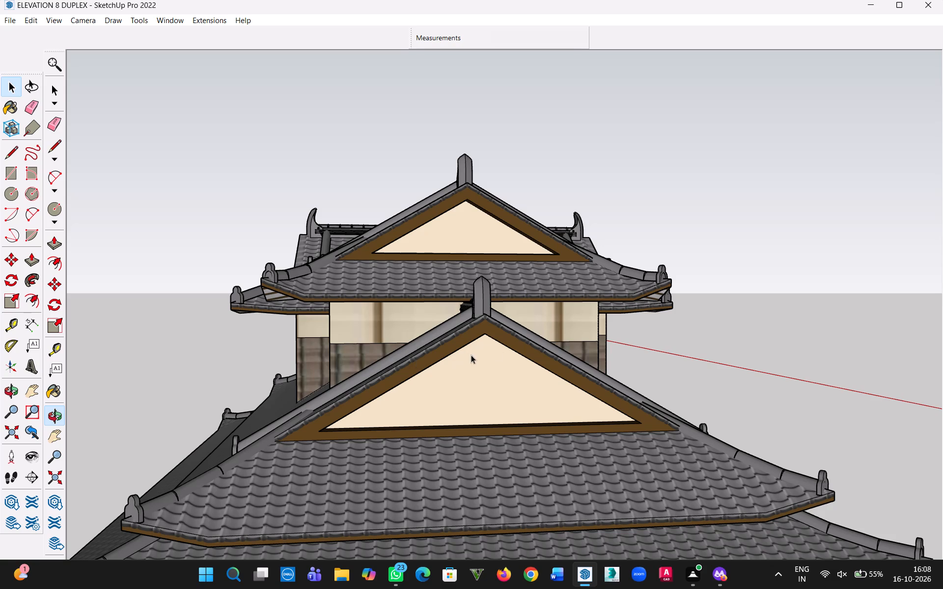
{"action": "middle_click_drag", "start_coordinate": [498, 347], "coordinate": [570, 410]}
{"action": "scroll", "coordinate": [495, 341], "scroll_direction": "down", "scroll_amount": 8}
{"action": "middle_click_drag", "start_coordinate": [518, 394], "coordinate": [519, 395]}
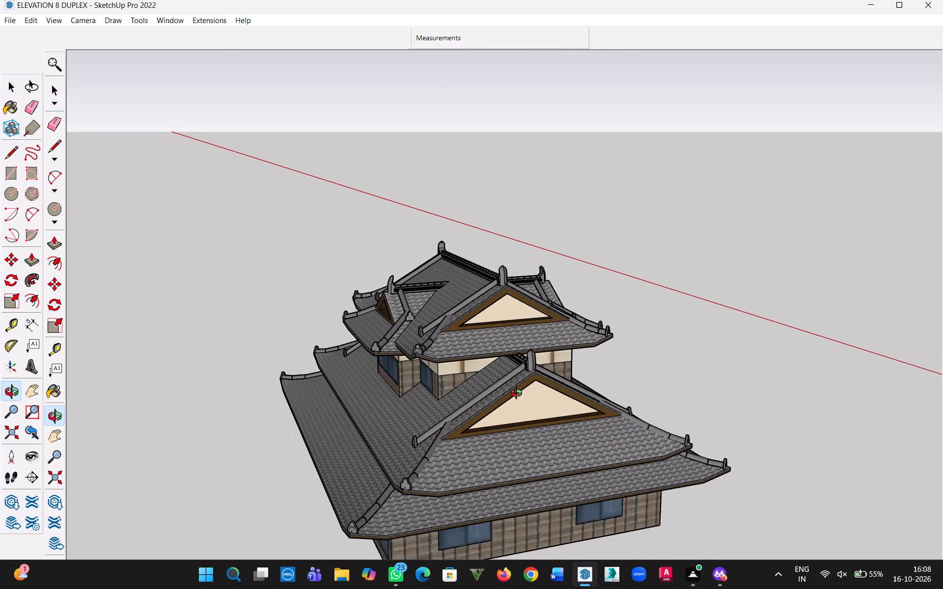
{"action": "middle_click_drag", "start_coordinate": [519, 395], "coordinate": [556, 456]}
{"action": "key", "text": "h"}
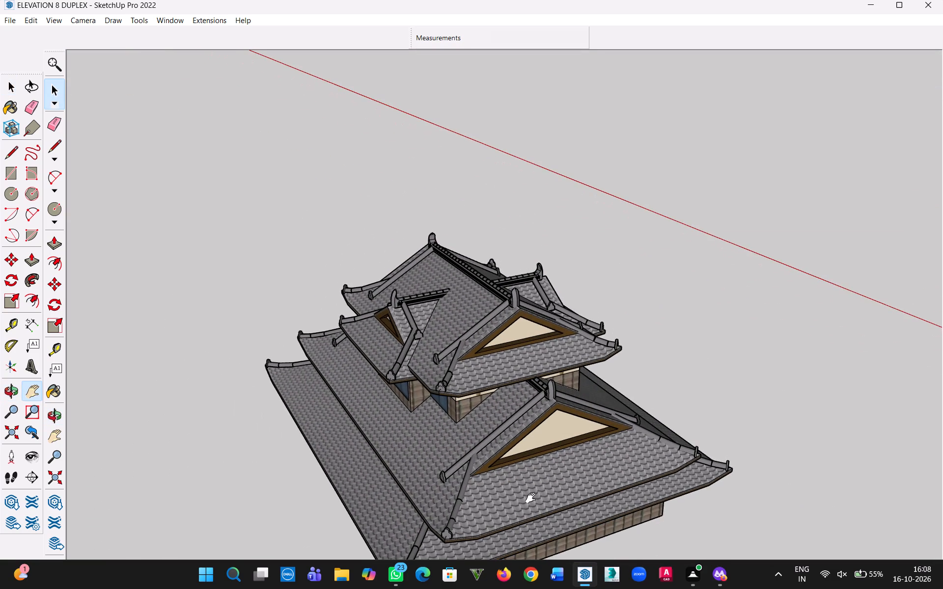
{"action": "left_click_drag", "start_coordinate": [530, 502], "coordinate": [485, 364]}
{"action": "middle_click_drag", "start_coordinate": [507, 368], "coordinate": [466, 408]}
{"action": "middle_click_drag", "start_coordinate": [419, 348], "coordinate": [413, 247]}
{"action": "scroll", "coordinate": [413, 247], "scroll_direction": "up", "scroll_amount": 4}
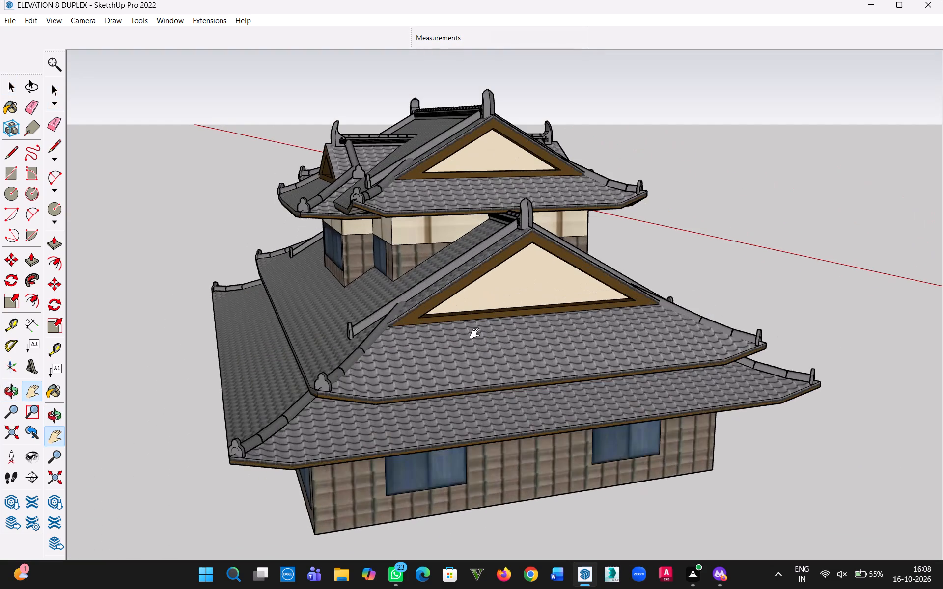
{"action": "key", "text": "Escape"}
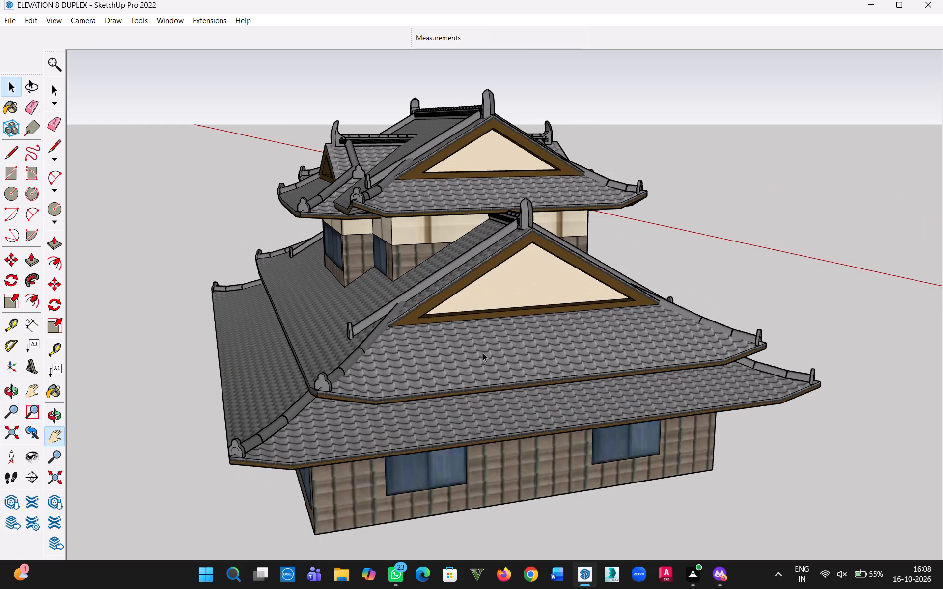
{"action": "scroll", "coordinate": [348, 347], "scroll_direction": "up", "scroll_amount": 5}
{"action": "scroll", "coordinate": [430, 345], "scroll_direction": "up", "scroll_amount": 1}
{"action": "middle_click_drag", "start_coordinate": [429, 345], "coordinate": [494, 211]}
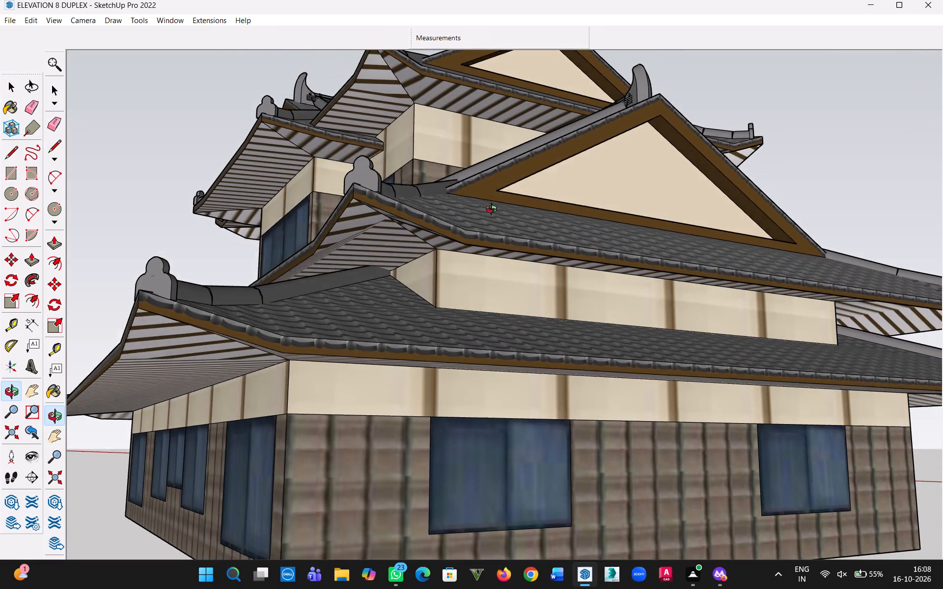
{"action": "middle_click_drag", "start_coordinate": [494, 211], "coordinate": [577, 140]}
{"action": "middle_click_drag", "start_coordinate": [518, 210], "coordinate": [541, 285]}
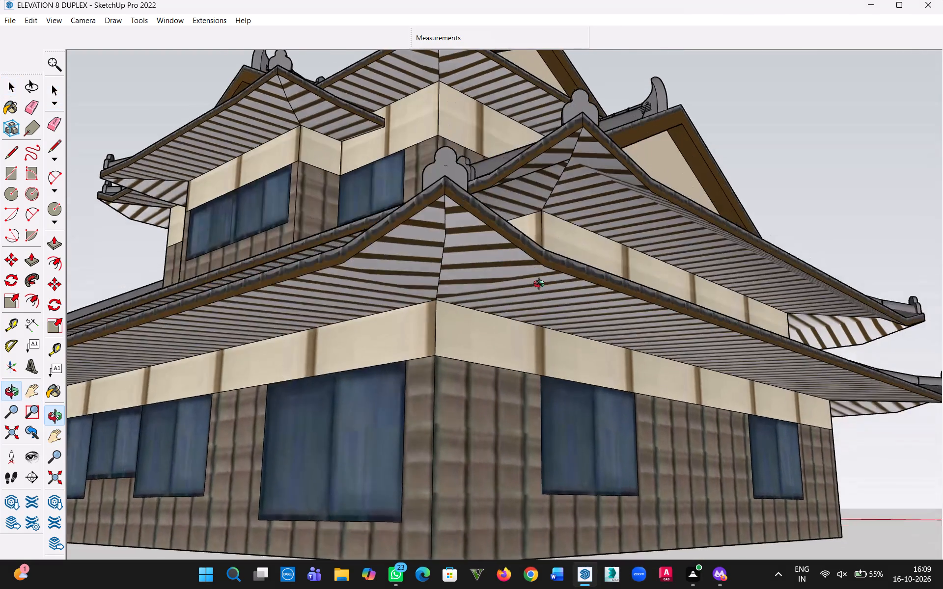
{"action": "middle_click_drag", "start_coordinate": [541, 285], "coordinate": [543, 294]}
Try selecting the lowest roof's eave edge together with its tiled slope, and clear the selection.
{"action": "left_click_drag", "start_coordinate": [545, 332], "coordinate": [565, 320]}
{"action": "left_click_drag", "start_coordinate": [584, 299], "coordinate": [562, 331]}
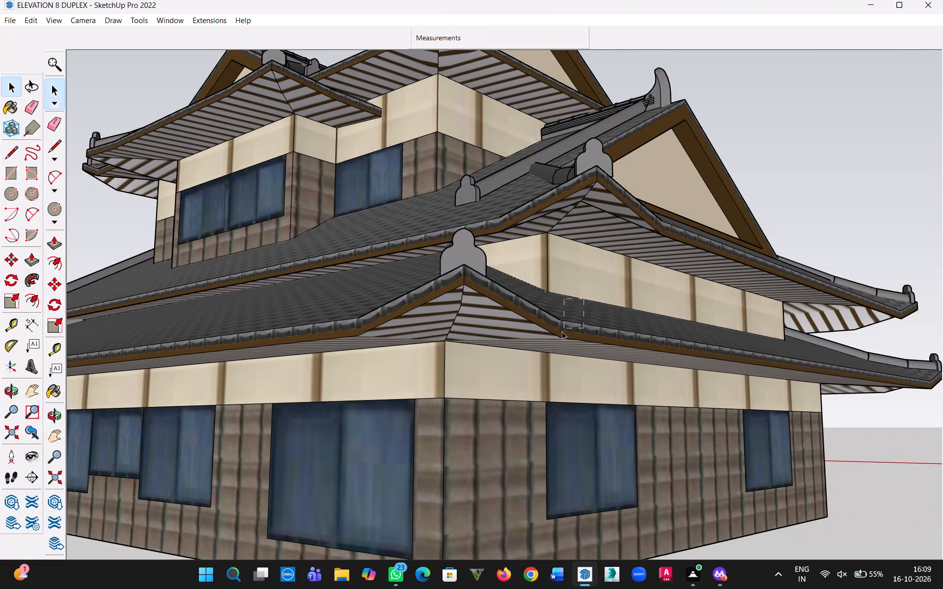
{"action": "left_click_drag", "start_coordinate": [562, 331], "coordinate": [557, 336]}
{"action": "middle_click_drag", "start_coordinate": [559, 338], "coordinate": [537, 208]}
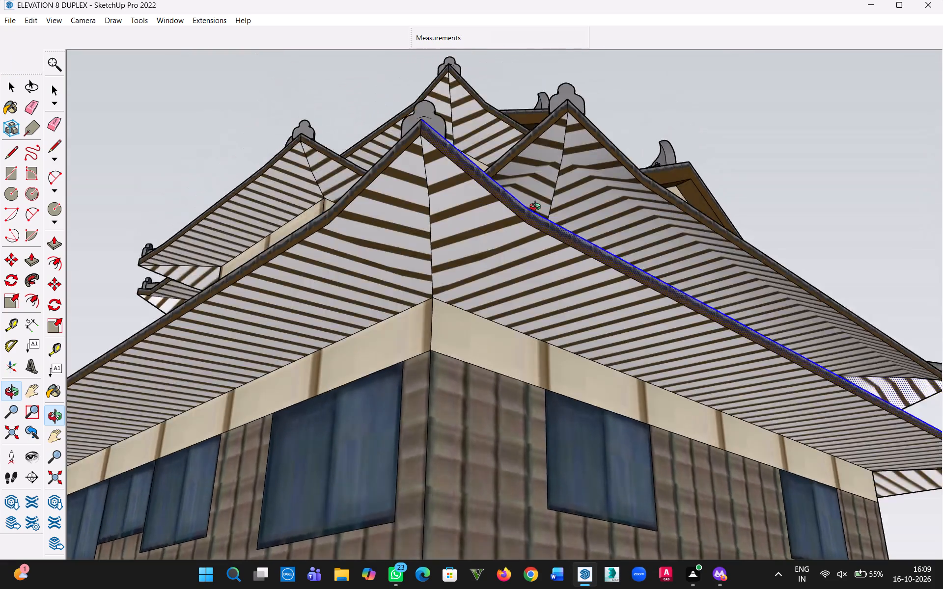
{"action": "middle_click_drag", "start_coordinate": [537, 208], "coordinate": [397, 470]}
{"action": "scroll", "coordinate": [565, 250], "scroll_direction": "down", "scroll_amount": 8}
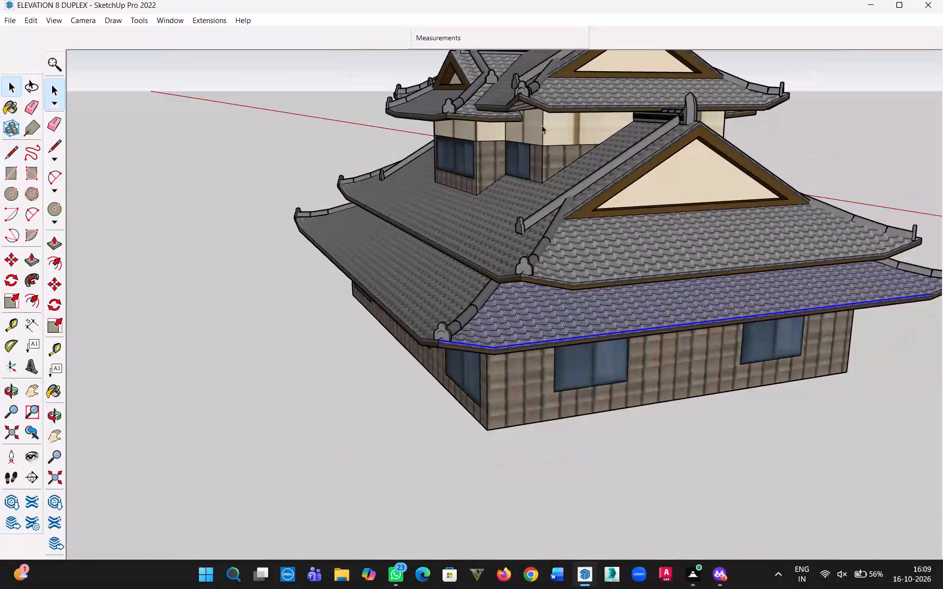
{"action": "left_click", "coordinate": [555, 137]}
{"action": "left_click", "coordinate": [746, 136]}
Copy the projecting upper bay's tiled slope, with its eave edge and wall band, about 89' out to open space beside the house.
{"action": "key", "text": "h"}
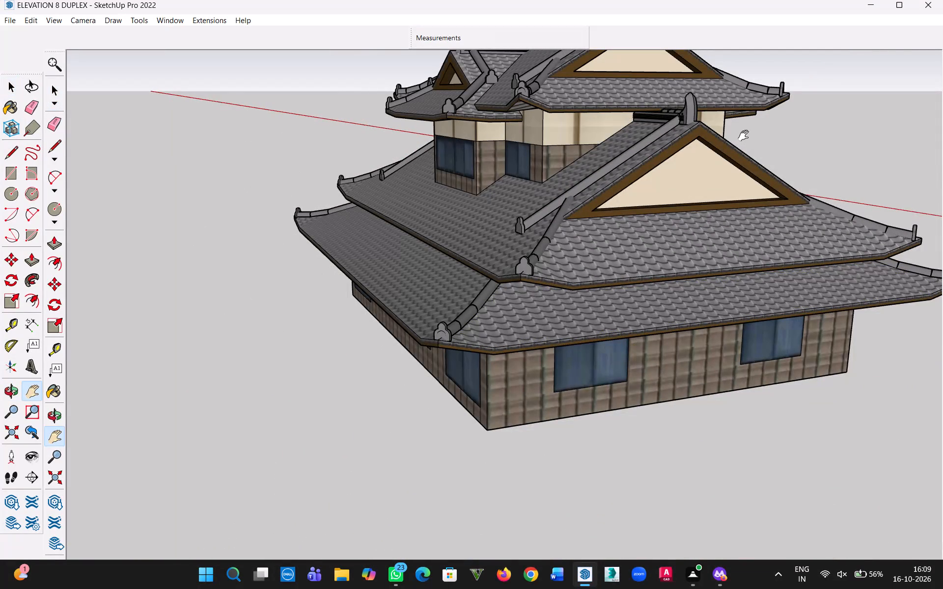
{"action": "left_click_drag", "start_coordinate": [745, 135], "coordinate": [595, 413]}
{"action": "middle_click_drag", "start_coordinate": [380, 359], "coordinate": [863, 312]}
{"action": "scroll", "coordinate": [557, 348], "scroll_direction": "up", "scroll_amount": 7}
{"action": "middle_click_drag", "start_coordinate": [552, 356], "coordinate": [593, 269]}
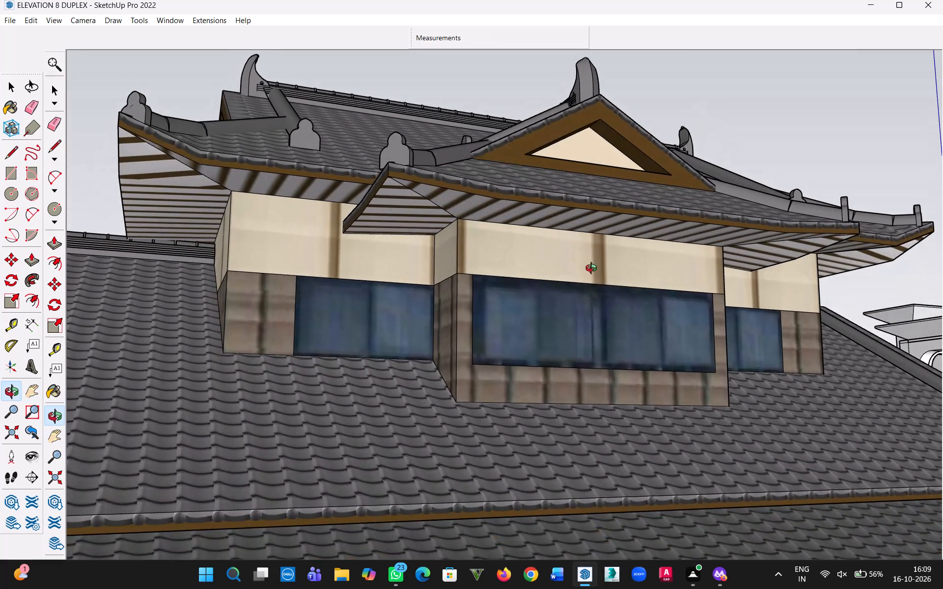
{"action": "middle_click_drag", "start_coordinate": [593, 269], "coordinate": [594, 269]}
{"action": "left_click", "coordinate": [15, 92]}
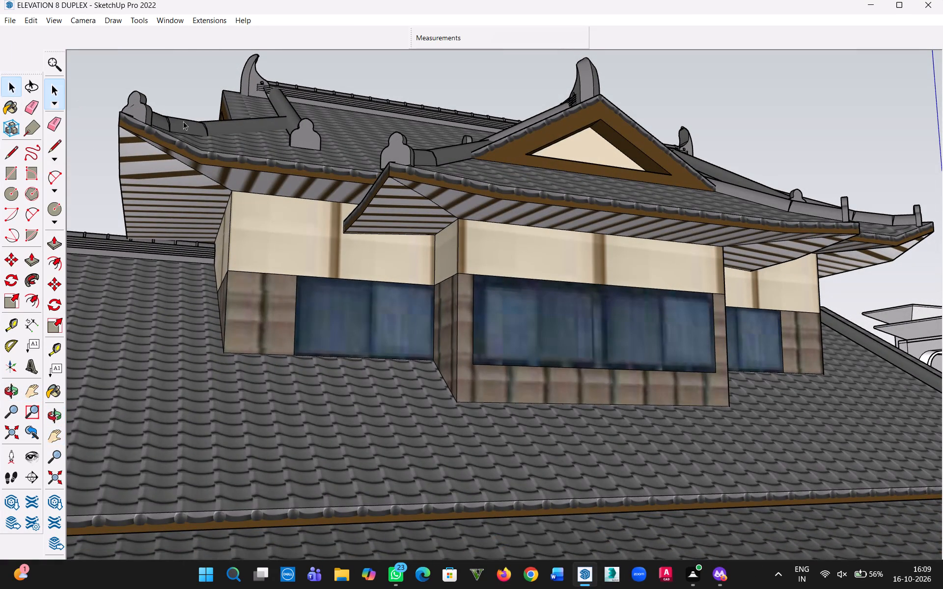
{"action": "middle_click_drag", "start_coordinate": [459, 188], "coordinate": [500, 282]}
{"action": "left_click_drag", "start_coordinate": [652, 279], "coordinate": [610, 316]}
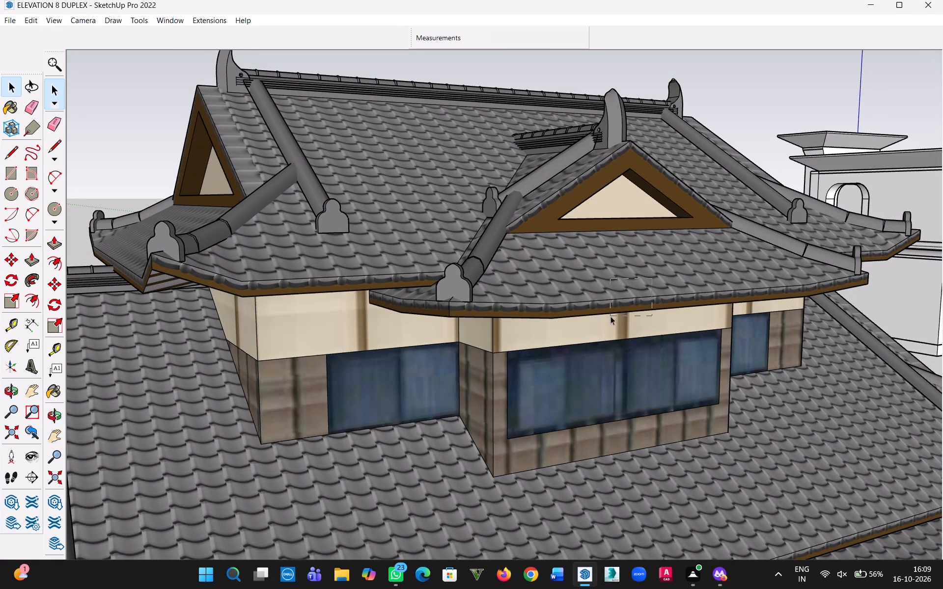
{"action": "left_click_drag", "start_coordinate": [610, 316], "coordinate": [610, 317]}
{"action": "middle_click_drag", "start_coordinate": [595, 351], "coordinate": [518, 317]}
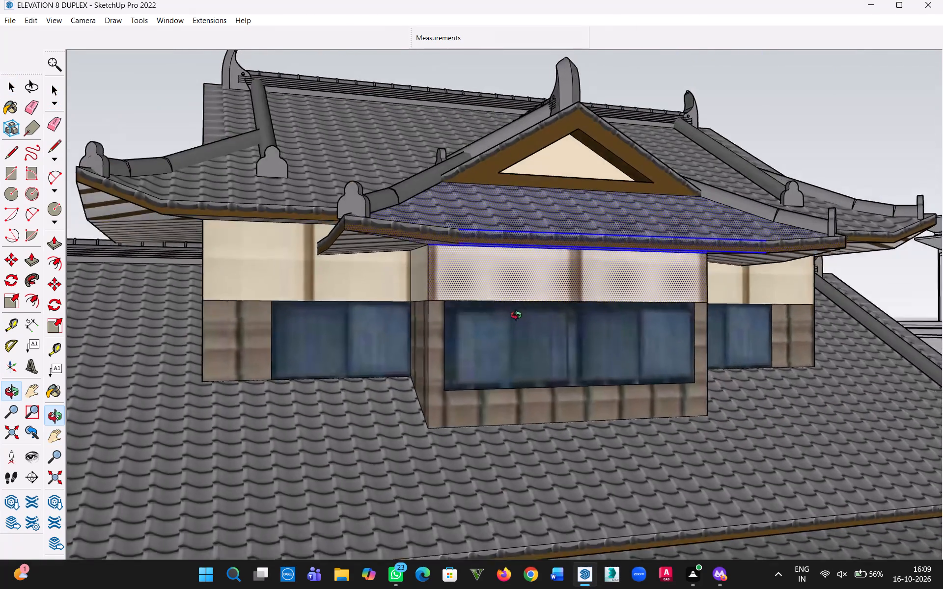
{"action": "middle_click_drag", "start_coordinate": [518, 317], "coordinate": [459, 363]}
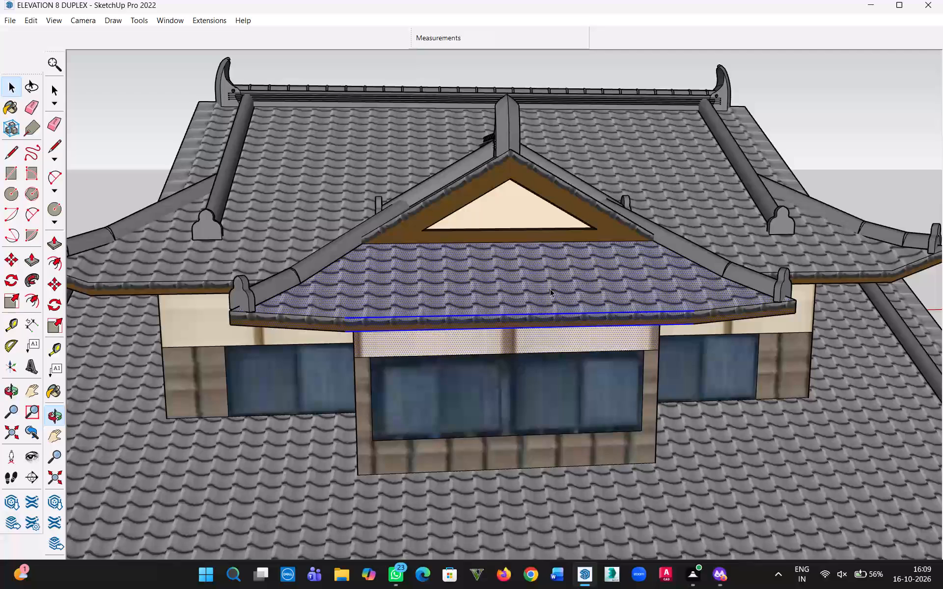
{"action": "middle_click_drag", "start_coordinate": [400, 316], "coordinate": [481, 213]}
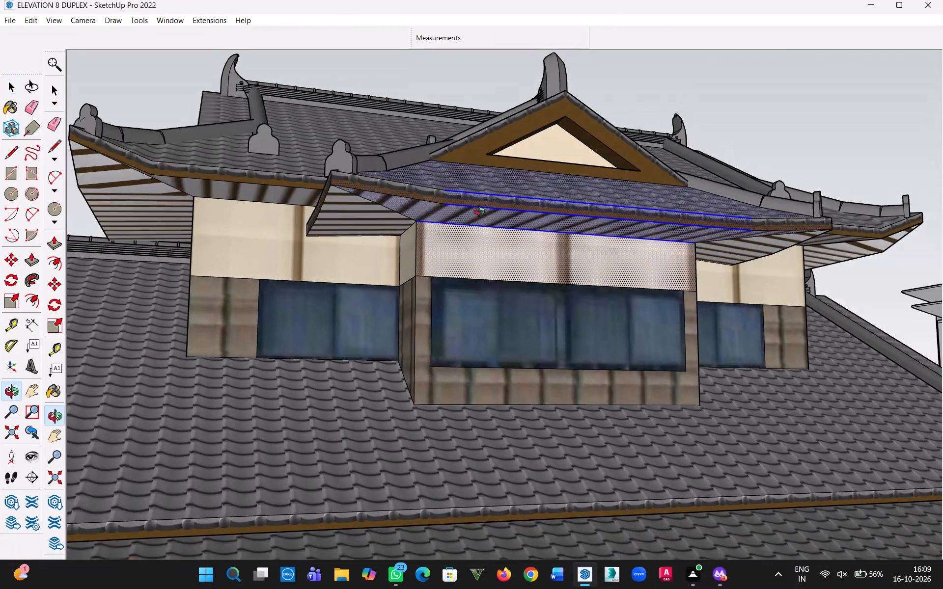
{"action": "middle_click_drag", "start_coordinate": [481, 213], "coordinate": [485, 201]}
{"action": "middle_click_drag", "start_coordinate": [384, 197], "coordinate": [336, 346]}
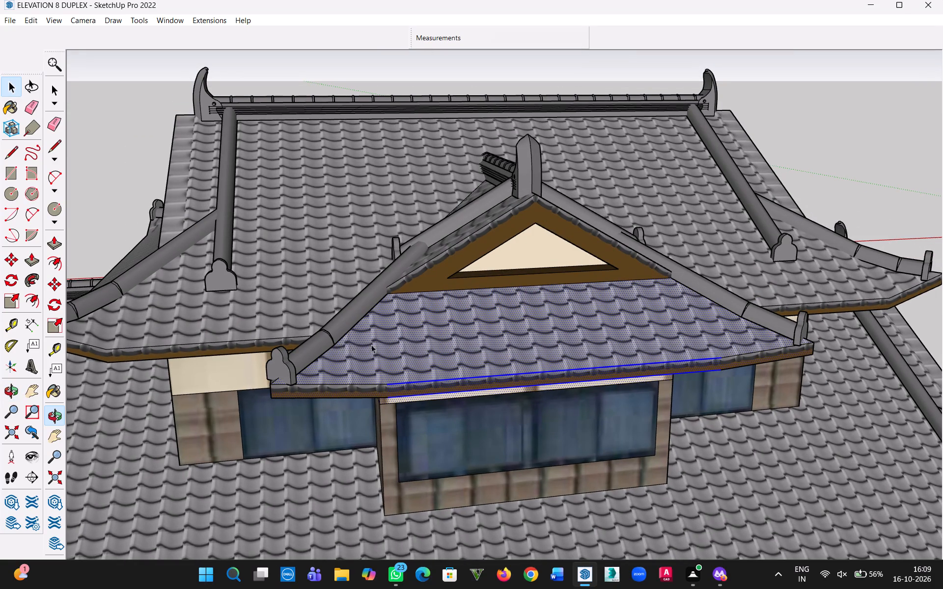
{"action": "key", "text": "m"}
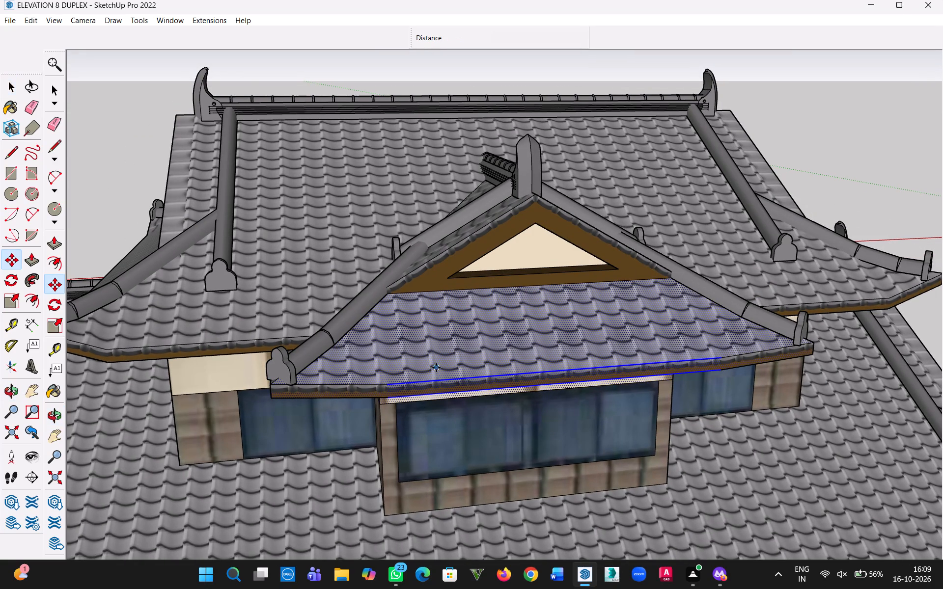
{"action": "left_click", "coordinate": [441, 371]}
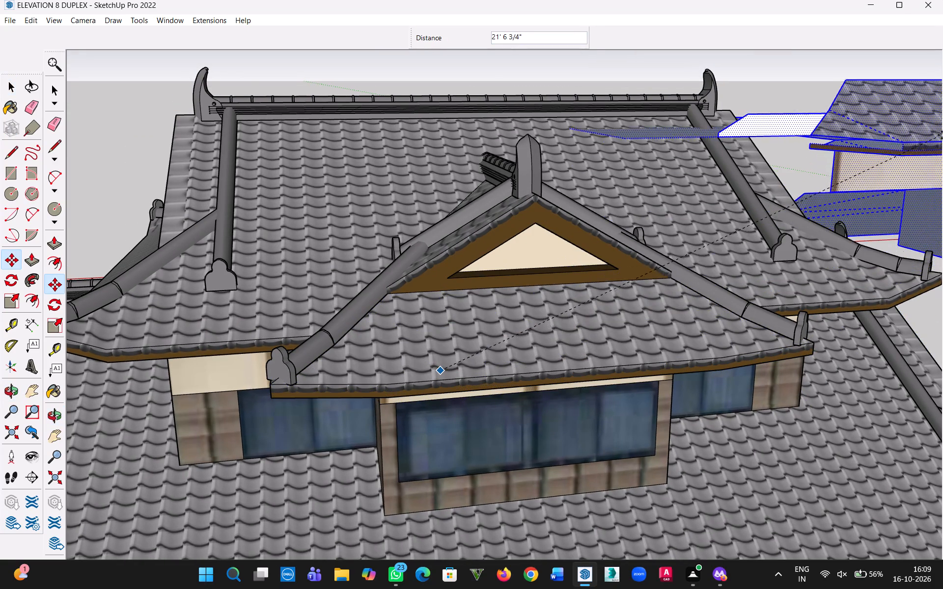
{"action": "scroll", "coordinate": [942, 135], "scroll_direction": "down", "scroll_amount": 5}
{"action": "middle_click_drag", "start_coordinate": [923, 176], "coordinate": [167, 234]}
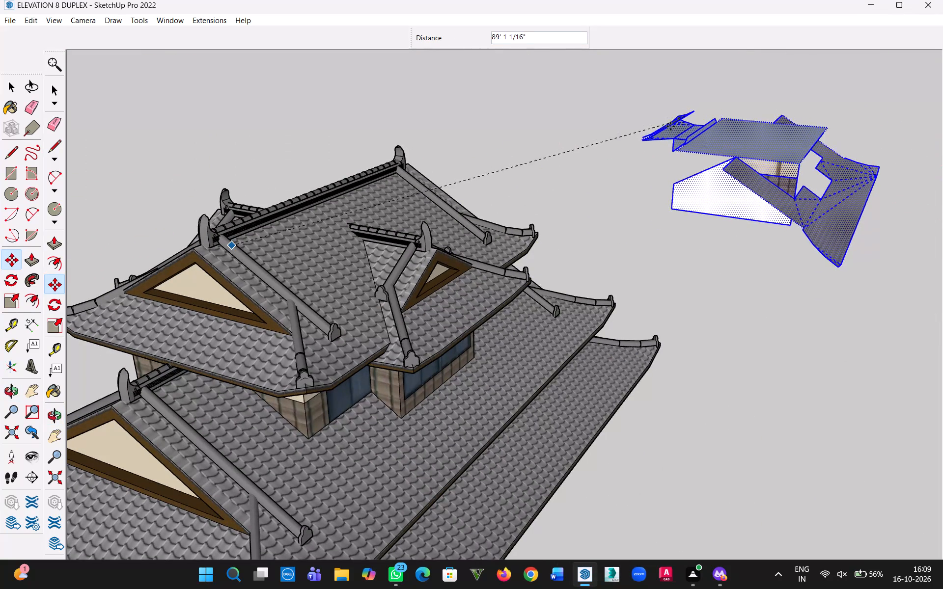
{"action": "left_click", "coordinate": [670, 126]}
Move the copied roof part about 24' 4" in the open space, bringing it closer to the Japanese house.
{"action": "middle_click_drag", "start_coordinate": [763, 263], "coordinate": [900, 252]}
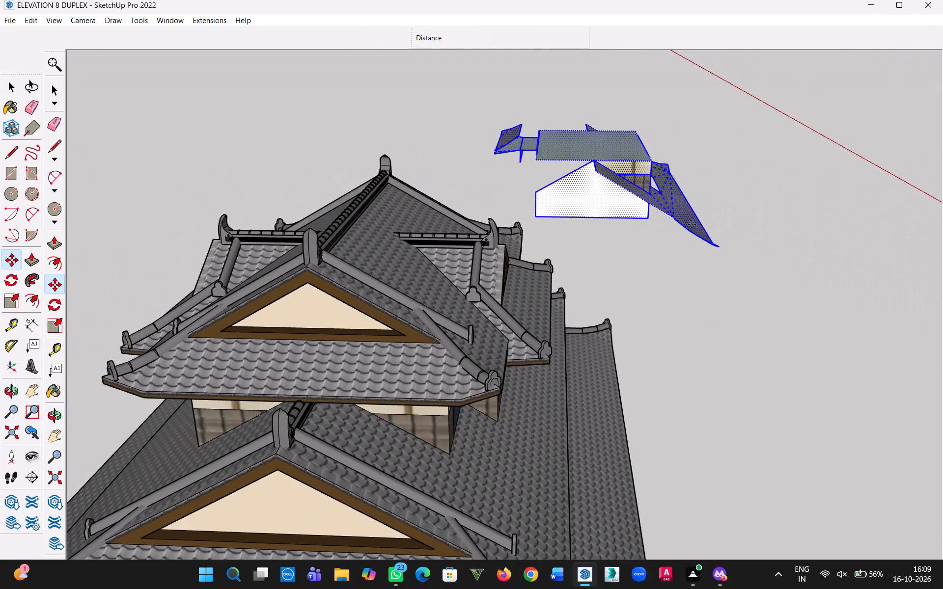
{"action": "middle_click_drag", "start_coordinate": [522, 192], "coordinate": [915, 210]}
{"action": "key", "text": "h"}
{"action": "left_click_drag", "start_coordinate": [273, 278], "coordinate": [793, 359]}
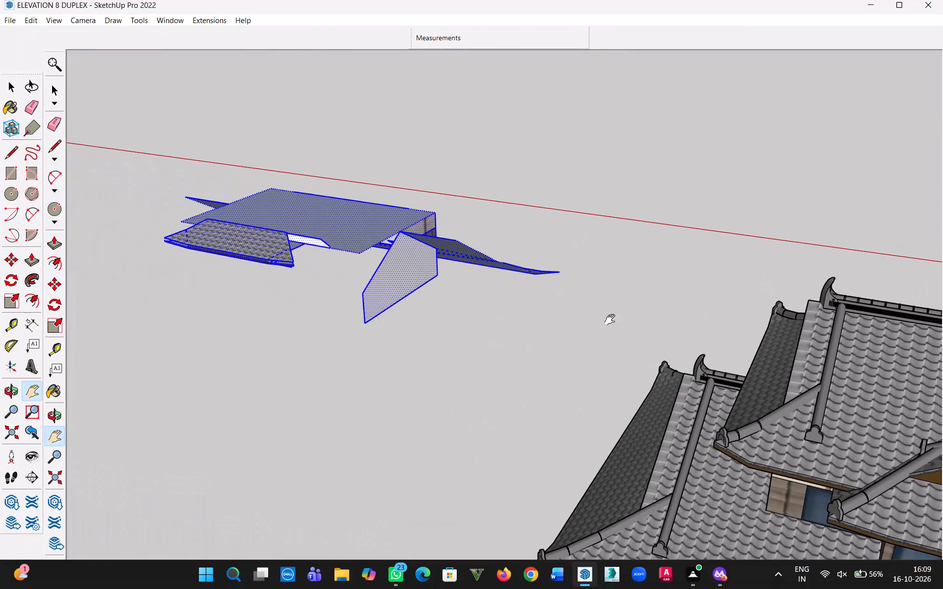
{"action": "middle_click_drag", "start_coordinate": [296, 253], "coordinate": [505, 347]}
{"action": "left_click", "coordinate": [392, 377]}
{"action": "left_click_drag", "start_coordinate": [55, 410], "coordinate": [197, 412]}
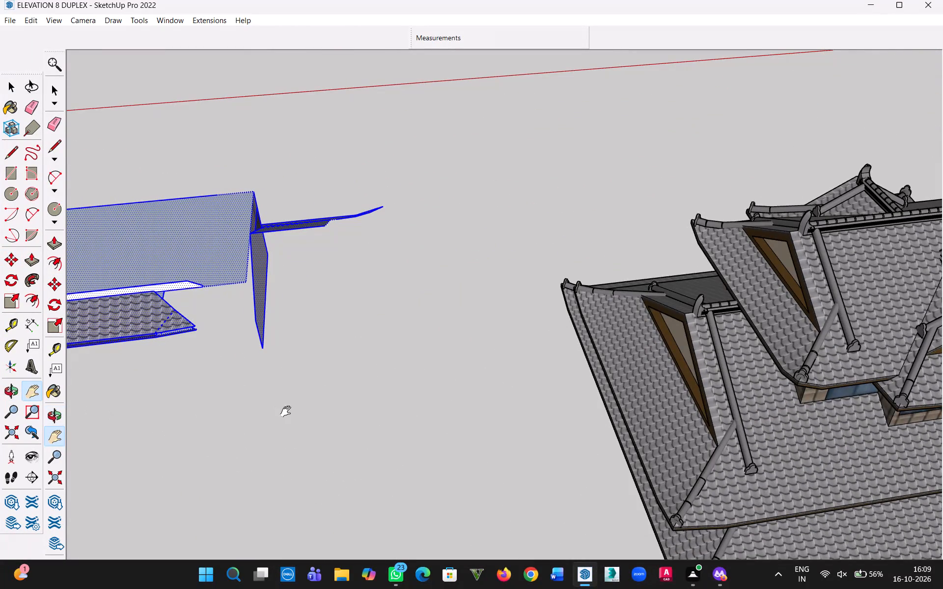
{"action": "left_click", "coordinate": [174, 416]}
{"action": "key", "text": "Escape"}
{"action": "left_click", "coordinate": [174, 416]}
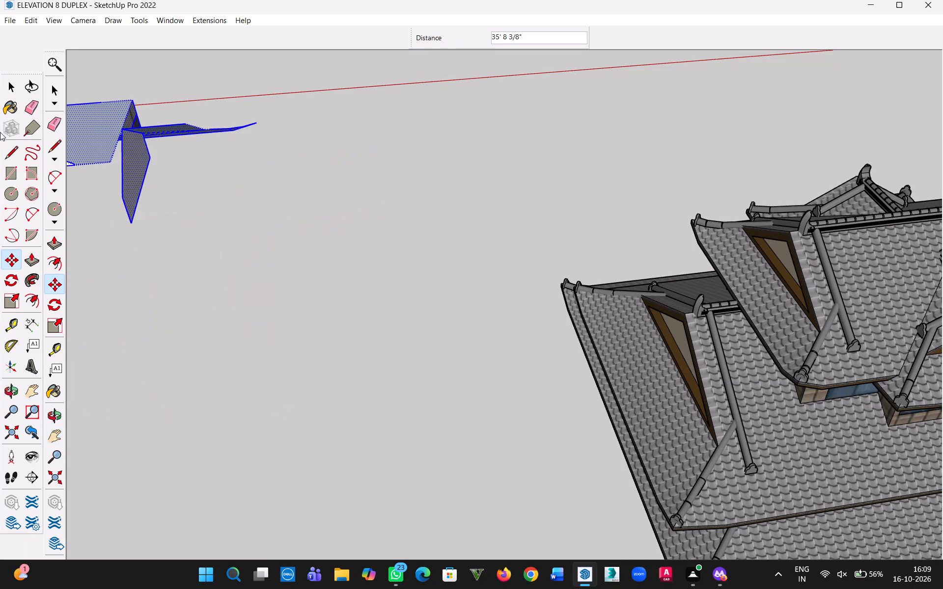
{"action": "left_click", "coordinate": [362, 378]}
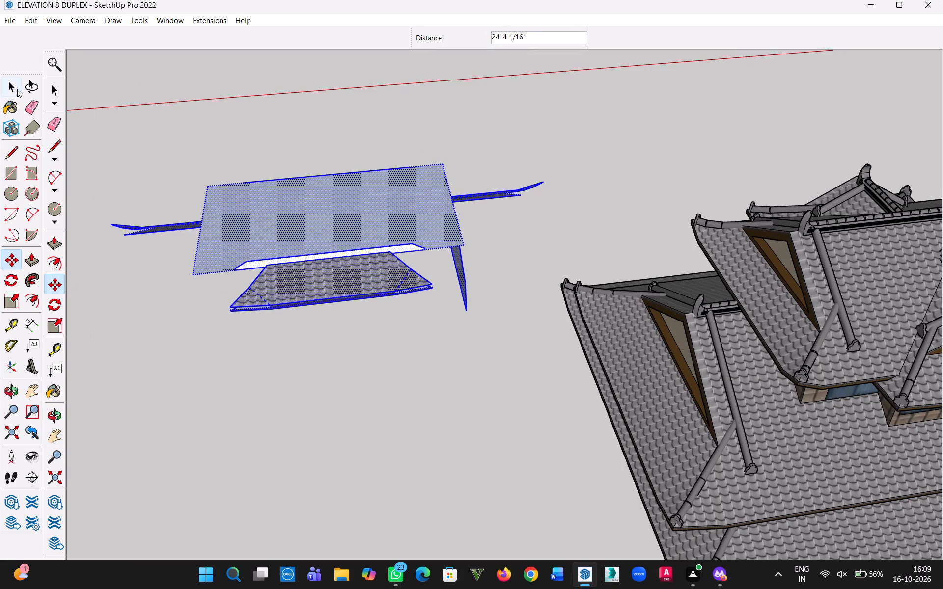
Check the moved roof part, undo its move and copy and the house's explode, and keep the placed Japanese house.
{"action": "left_click", "coordinate": [16, 89]}
{"action": "left_click", "coordinate": [283, 375]}
{"action": "middle_click_drag", "start_coordinate": [300, 367], "coordinate": [440, 189]}
{"action": "scroll", "coordinate": [371, 266], "scroll_direction": "up", "scroll_amount": 10}
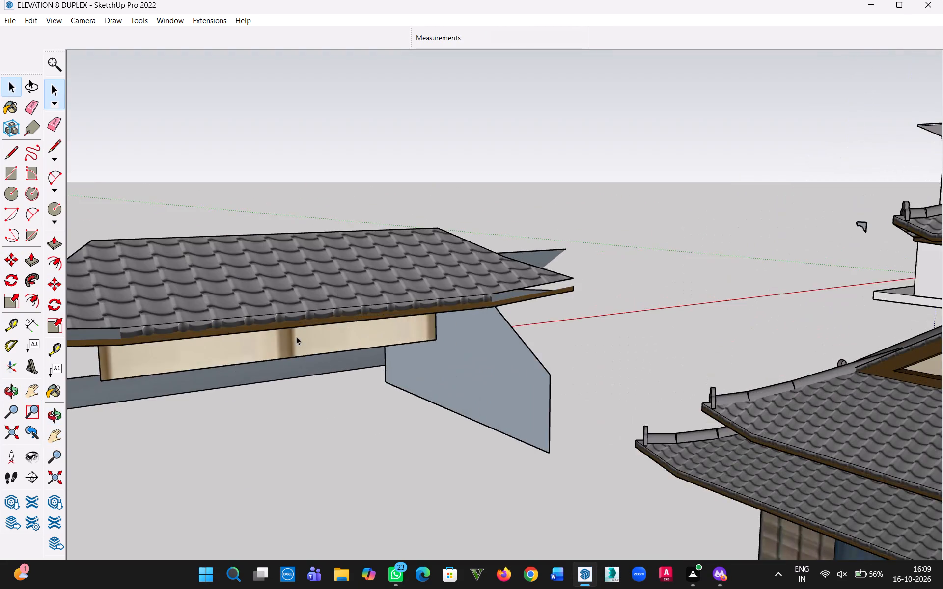
{"action": "middle_click_drag", "start_coordinate": [299, 337], "coordinate": [442, 334]}
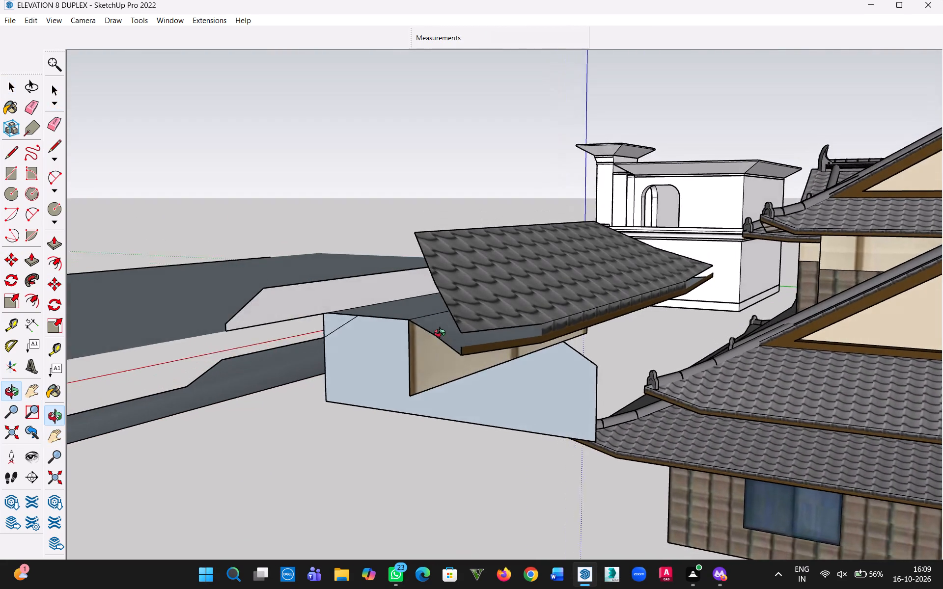
{"action": "middle_click_drag", "start_coordinate": [442, 334], "coordinate": [381, 345]}
{"action": "scroll", "coordinate": [404, 371], "scroll_direction": "down", "scroll_amount": 5}
{"action": "key", "text": "ctrl+z"}
{"action": "scroll", "coordinate": [567, 368], "scroll_direction": "down", "scroll_amount": 8}
{"action": "key", "text": "ctrl+z"}
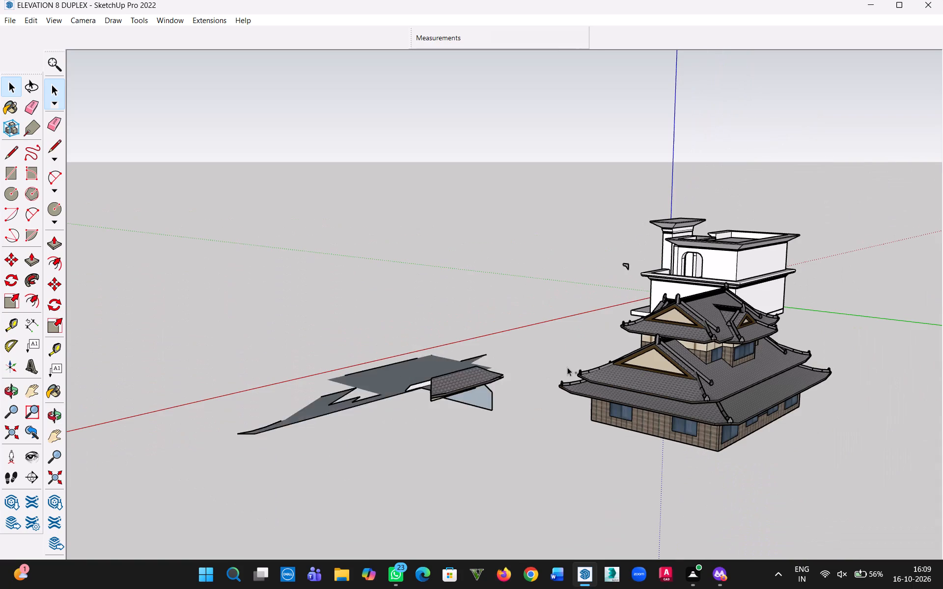
{"action": "key", "text": "ctrl+z"}
{"action": "key", "text": "ctrl+z"}
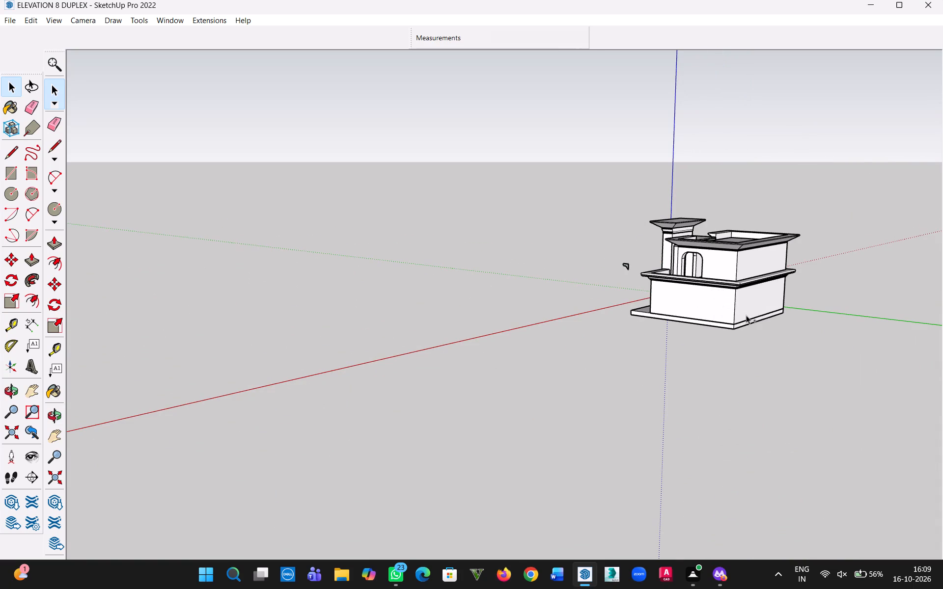
{"action": "key", "text": "ctrl+y"}
Explode the Japanese house model into its parts again and clear the selection.
{"action": "middle_click_drag", "start_coordinate": [741, 365], "coordinate": [383, 413]}
{"action": "scroll", "coordinate": [10, 375], "scroll_direction": "up", "scroll_amount": 20}
{"action": "scroll", "coordinate": [10, 375], "scroll_direction": "up", "scroll_amount": 4}
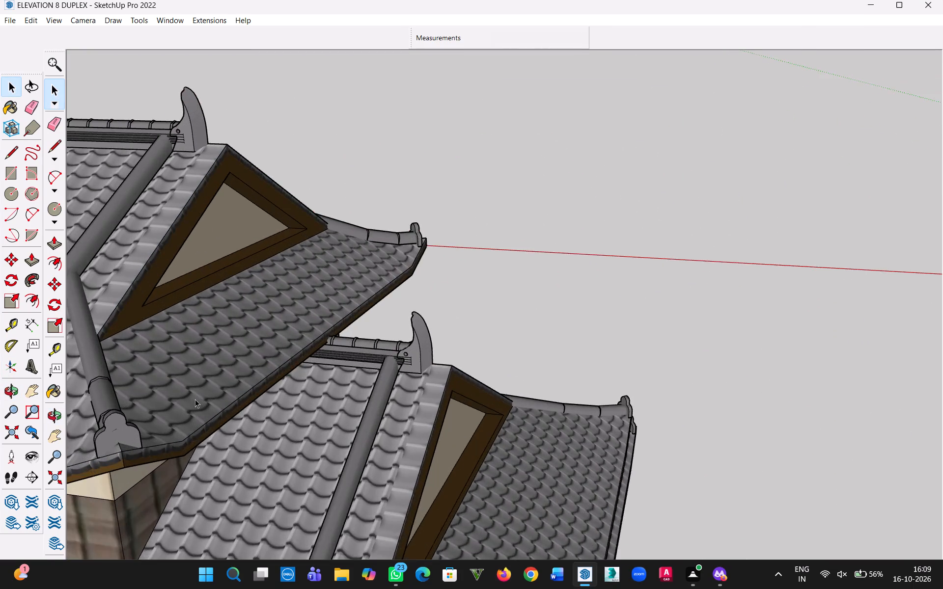
{"action": "middle_click_drag", "start_coordinate": [195, 399], "coordinate": [314, 404]}
{"action": "scroll", "coordinate": [314, 404], "scroll_direction": "down", "scroll_amount": 5}
{"action": "middle_click_drag", "start_coordinate": [261, 440], "coordinate": [240, 331]}
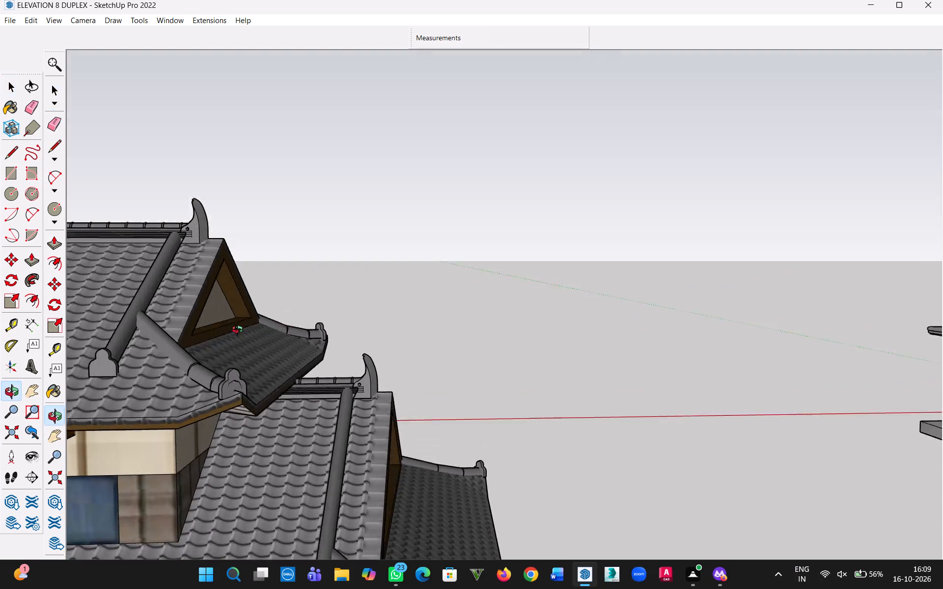
{"action": "middle_click_drag", "start_coordinate": [240, 331], "coordinate": [259, 211]}
{"action": "left_click_drag", "start_coordinate": [287, 303], "coordinate": [230, 338]}
{"action": "middle_click_drag", "start_coordinate": [389, 283], "coordinate": [330, 320]}
{"action": "left_click", "coordinate": [392, 307]}
{"action": "middle_click_drag", "start_coordinate": [382, 371], "coordinate": [332, 447]}
{"action": "left_click", "coordinate": [176, 453]}
{"action": "right_click", "coordinate": [176, 453]}
{"action": "left_click", "coordinate": [236, 198]}
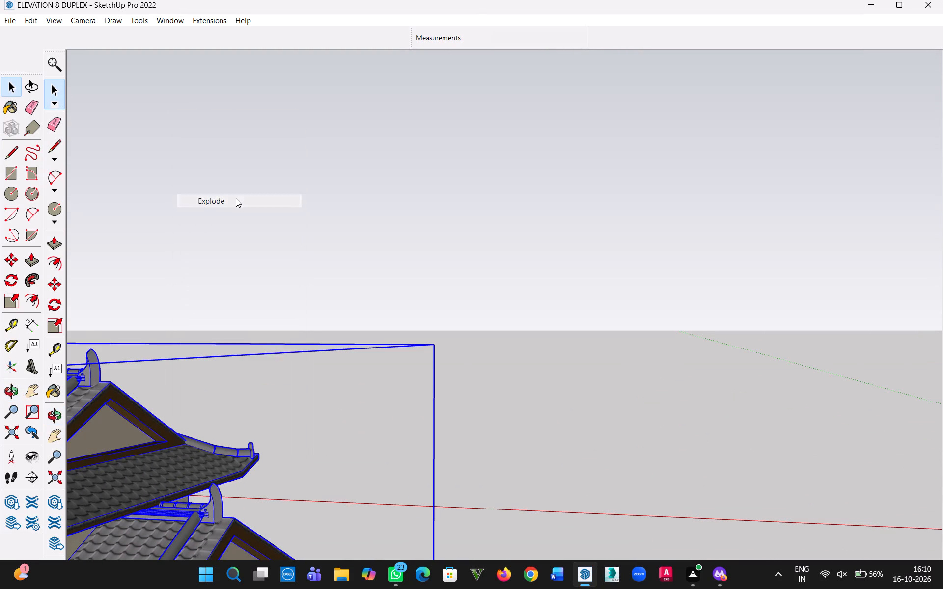
{"action": "scroll", "coordinate": [277, 361], "scroll_direction": "down", "scroll_amount": 1}
{"action": "key", "text": "h"}
{"action": "left_click_drag", "start_coordinate": [259, 353], "coordinate": [641, 268]}
{"action": "middle_click_drag", "start_coordinate": [608, 348], "coordinate": [483, 339]}
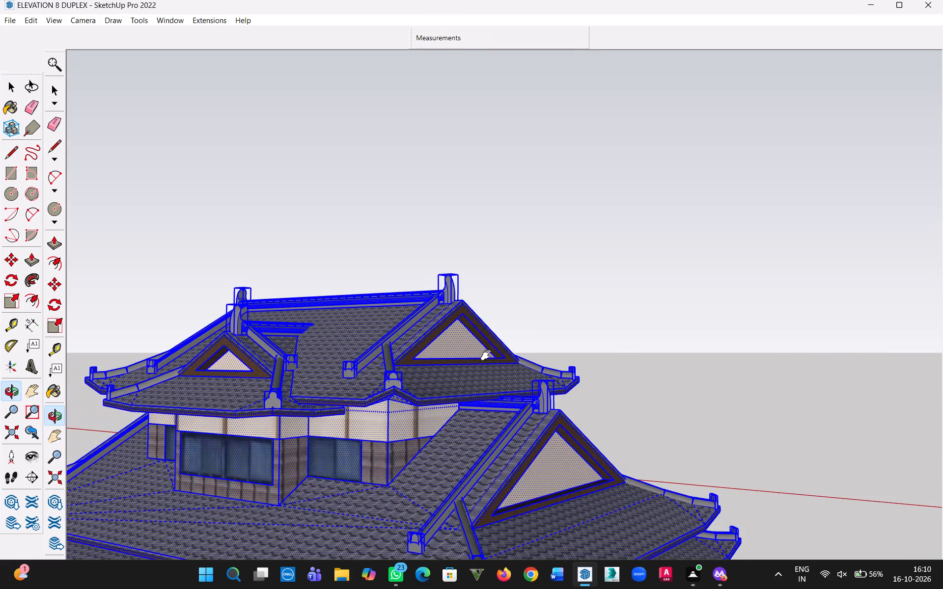
{"action": "scroll", "coordinate": [453, 381], "scroll_direction": "up", "scroll_amount": 4}
{"action": "scroll", "coordinate": [387, 463], "scroll_direction": "up", "scroll_amount": 7}
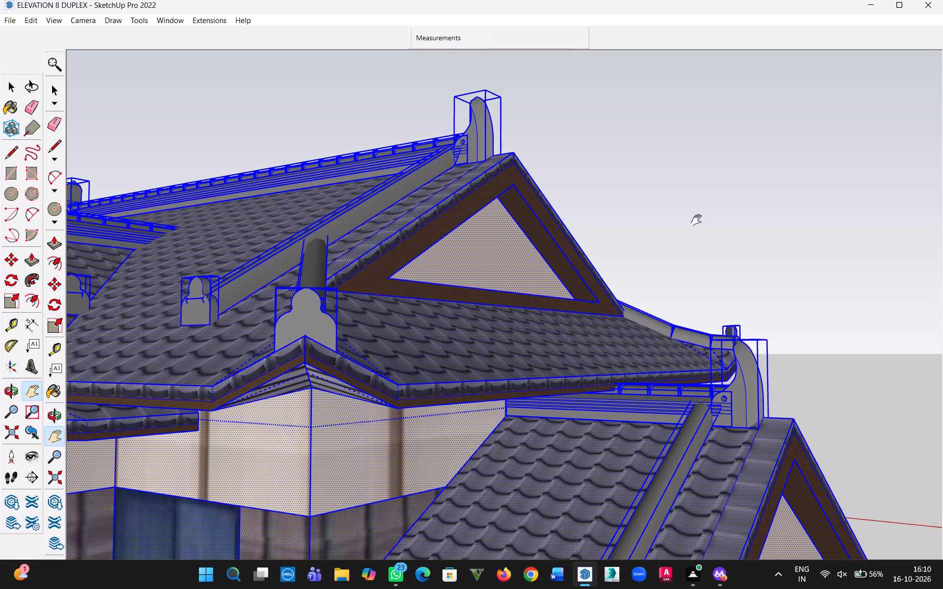
{"action": "left_click", "coordinate": [714, 201]}
{"action": "left_click", "coordinate": [10, 89]}
{"action": "left_click", "coordinate": [674, 198]}
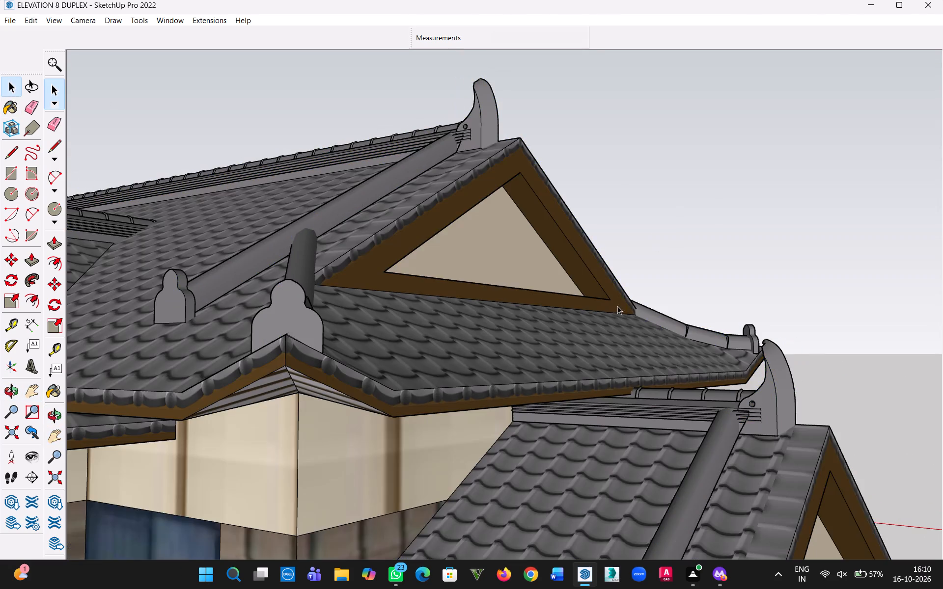
Select the upper roof's end gable with its tiled slope, and add the ridge tubes and end ornament at one corner.
{"action": "middle_click_drag", "start_coordinate": [549, 393], "coordinate": [582, 342]}
{"action": "left_click_drag", "start_coordinate": [459, 300], "coordinate": [492, 269]}
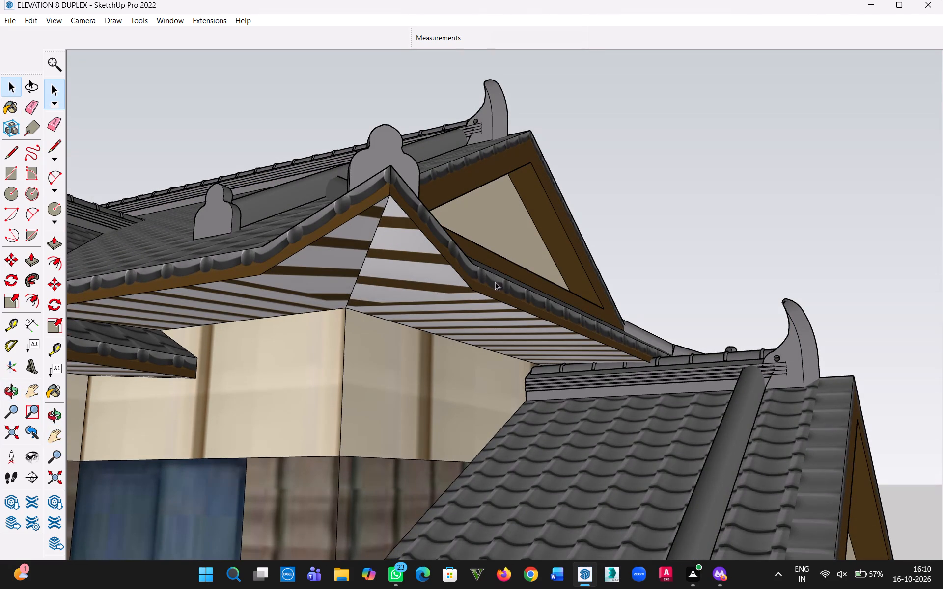
{"action": "left_click_drag", "start_coordinate": [508, 274], "coordinate": [452, 307]}
{"action": "middle_click_drag", "start_coordinate": [484, 293], "coordinate": [435, 350]}
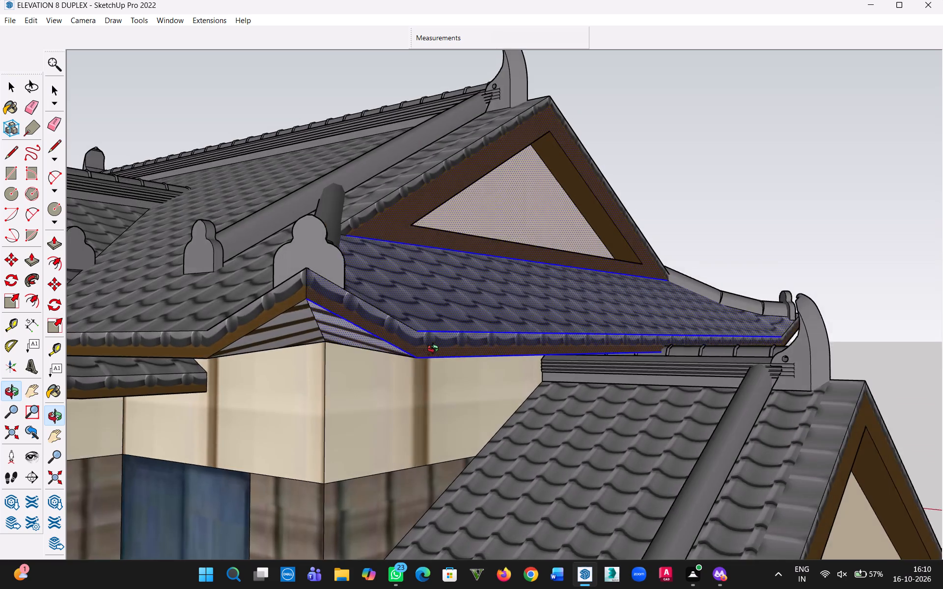
{"action": "middle_click_drag", "start_coordinate": [435, 350], "coordinate": [373, 369]}
{"action": "middle_click_drag", "start_coordinate": [337, 287], "coordinate": [350, 399]}
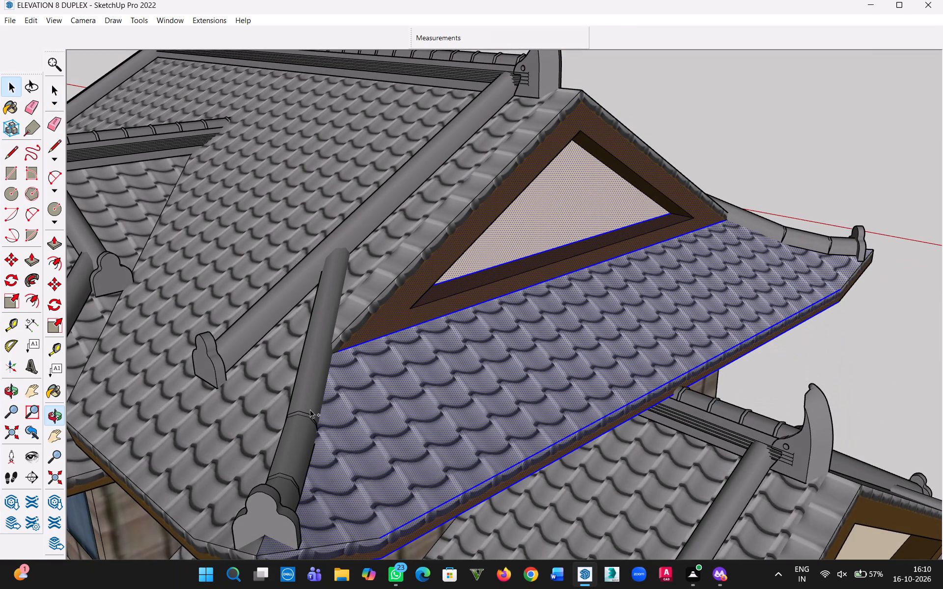
{"action": "left_click", "coordinate": [310, 409], "text": "ctrl"}
{"action": "left_click", "coordinate": [296, 445], "text": "ctrl"}
{"action": "left_click", "coordinate": [295, 498], "text": "ctrl"}
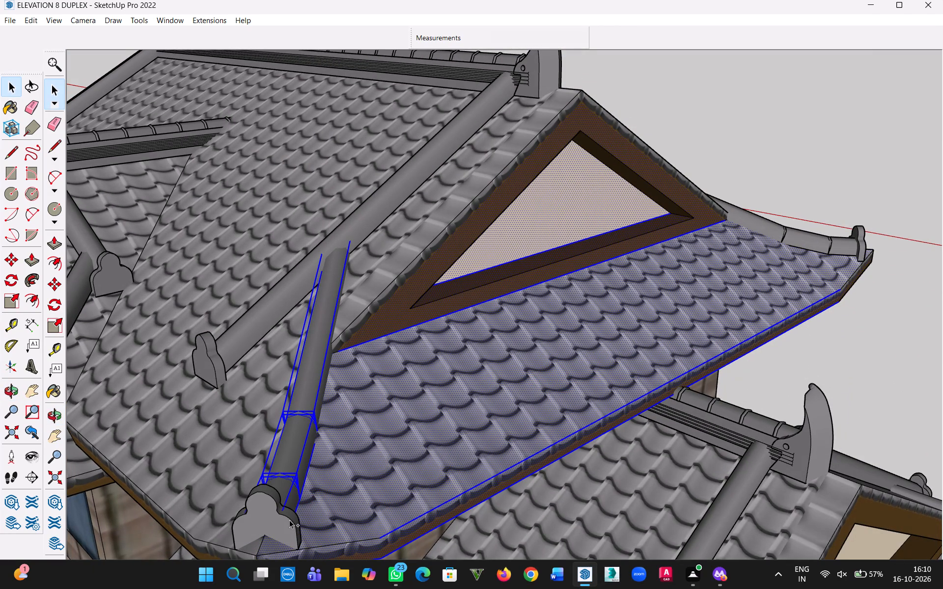
{"action": "left_click", "coordinate": [289, 520], "text": "ctrl"}
Add the opposite corner's ridge tubes, end ornament and eave edge to the upper gable roof selection.
{"action": "middle_click_drag", "start_coordinate": [748, 303], "coordinate": [443, 399]}
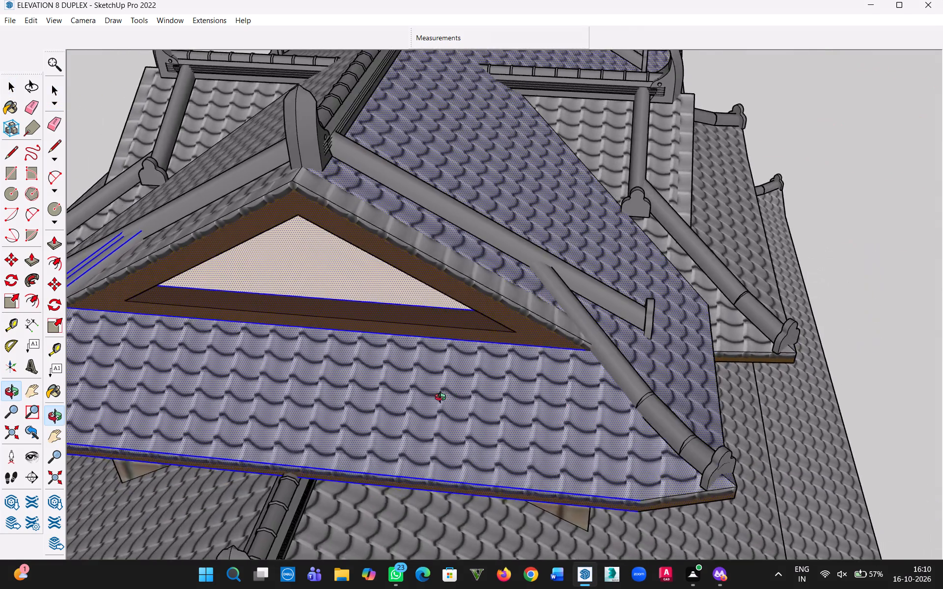
{"action": "middle_click_drag", "start_coordinate": [443, 399], "coordinate": [345, 329]}
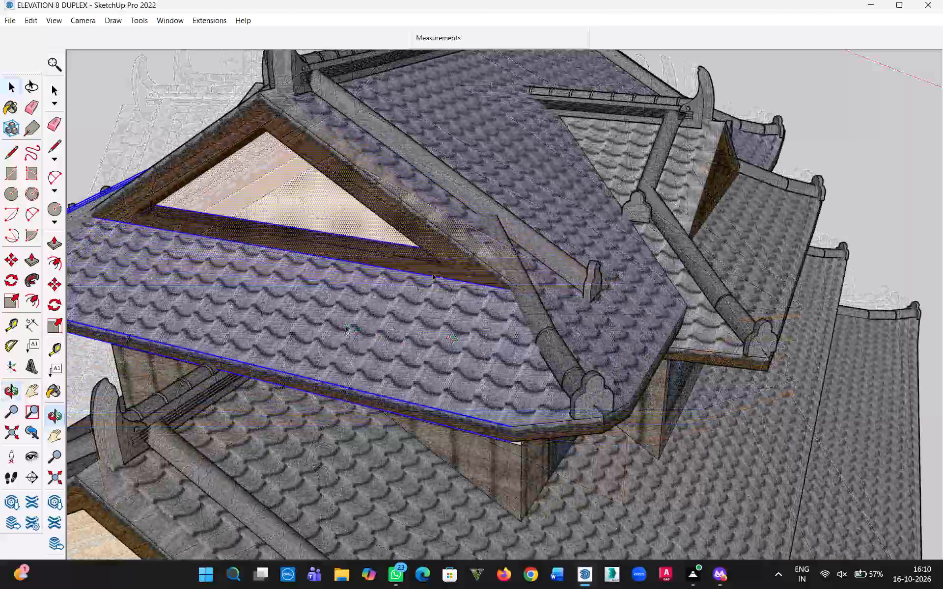
{"action": "left_click", "coordinate": [530, 310], "text": "ctrl"}
{"action": "left_click", "coordinate": [553, 360], "text": "ctrl"}
{"action": "left_click", "coordinate": [575, 389], "text": "ctrl"}
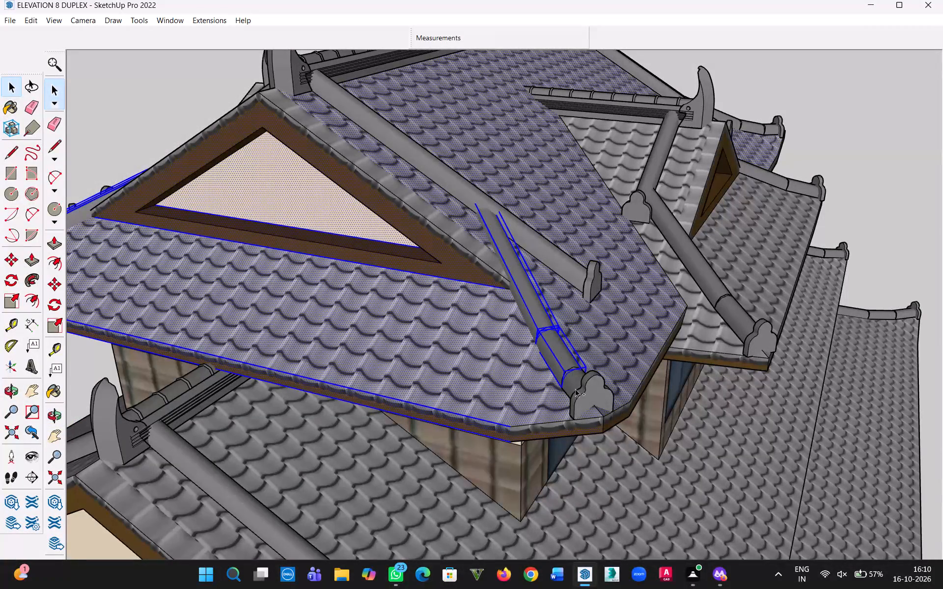
{"action": "left_click", "coordinate": [586, 400], "text": "ctrl"}
{"action": "left_click", "coordinate": [561, 435], "text": "ctrl"}
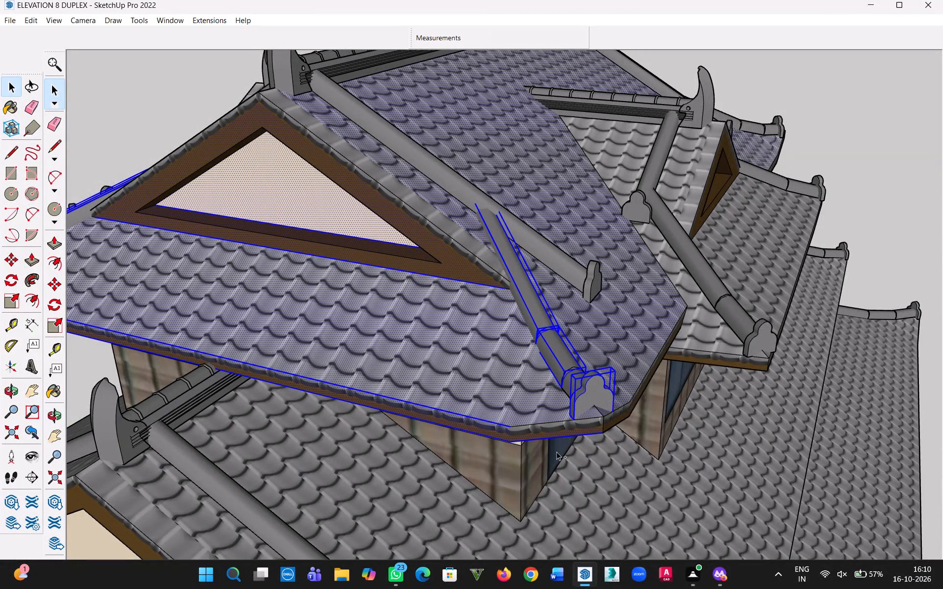
Pick the eave corner pieces and end tiles at both ends of the upper gable slope to complete the selection.
{"action": "middle_click_drag", "start_coordinate": [556, 452], "coordinate": [918, 335], "text": "ctrl"}
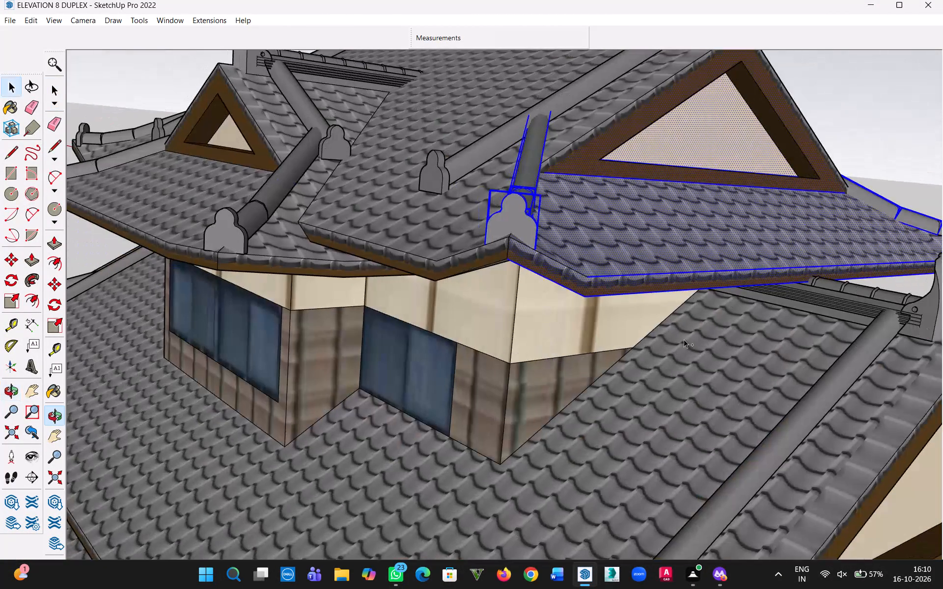
{"action": "left_click", "coordinate": [546, 275], "text": "ctrl"}
{"action": "left_click", "coordinate": [491, 261], "text": "ctrl"}
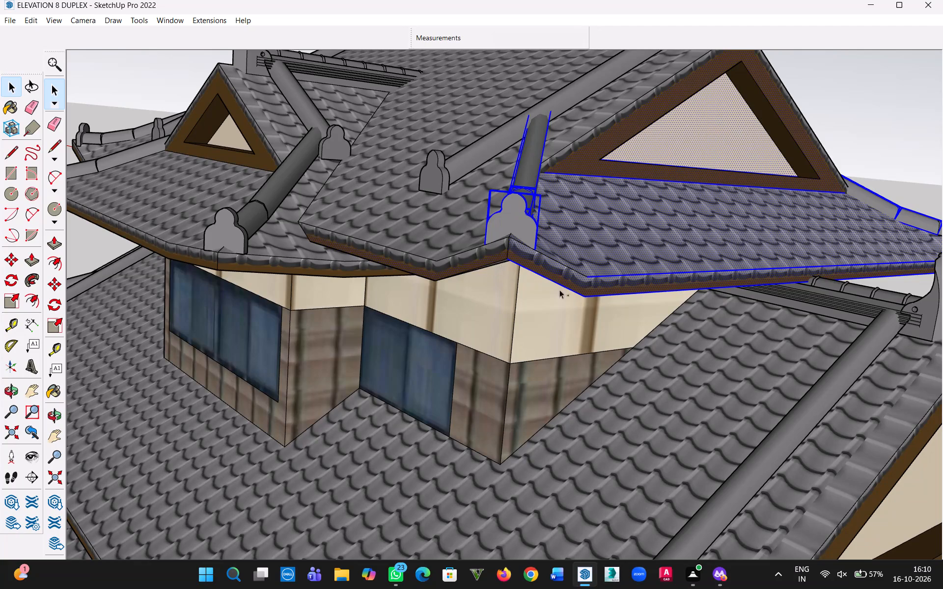
{"action": "middle_click_drag", "start_coordinate": [620, 311], "coordinate": [56, 297], "text": "ctrl"}
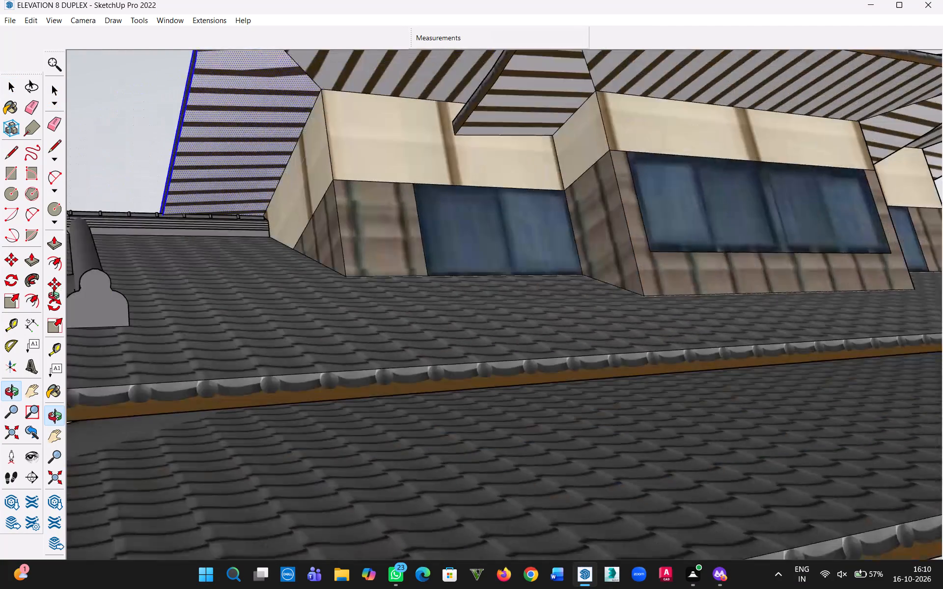
{"action": "middle_click_drag", "start_coordinate": [56, 297], "coordinate": [114, 396], "text": "ctrl"}
{"action": "scroll", "coordinate": [215, 269], "scroll_direction": "down", "scroll_amount": 2, "text": "ctrl"}
{"action": "middle_click_drag", "start_coordinate": [292, 239], "coordinate": [461, 310], "text": "ctrl"}
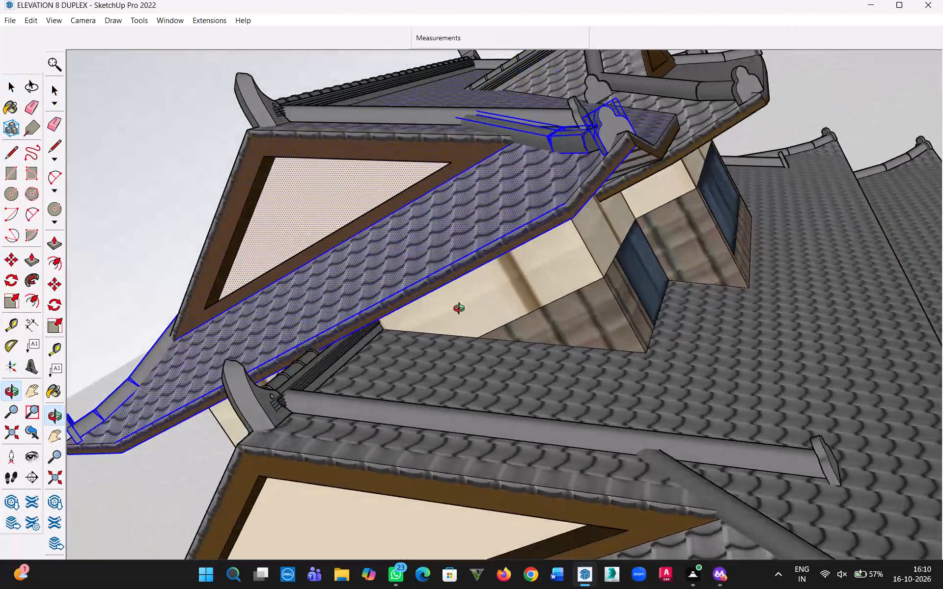
{"action": "middle_click_drag", "start_coordinate": [461, 310], "coordinate": [548, 319], "text": "ctrl"}
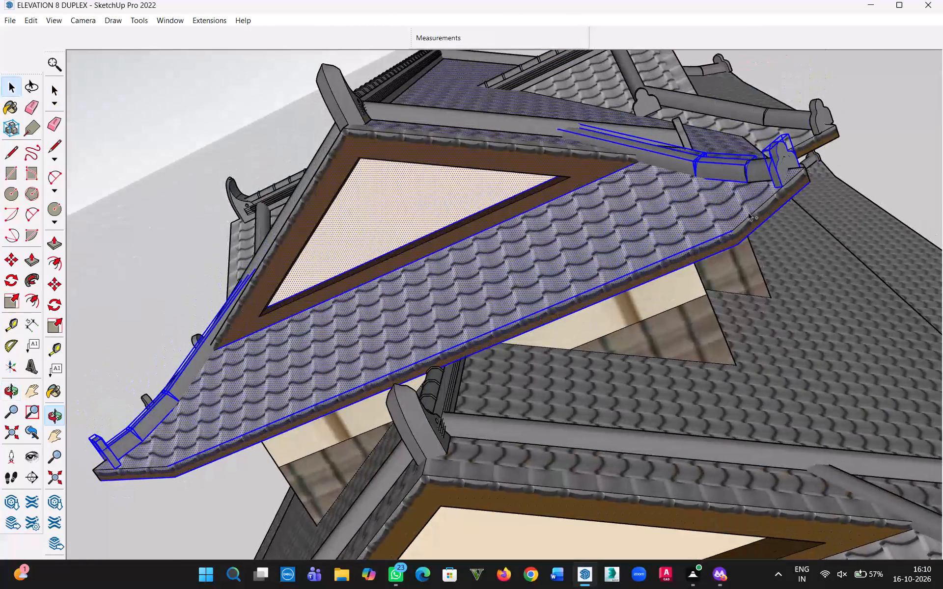
{"action": "left_click", "coordinate": [754, 219], "text": "ctrl"}
{"action": "left_click", "coordinate": [771, 215], "text": "ctrl"}
{"action": "left_click", "coordinate": [765, 212], "text": "ctrl"}
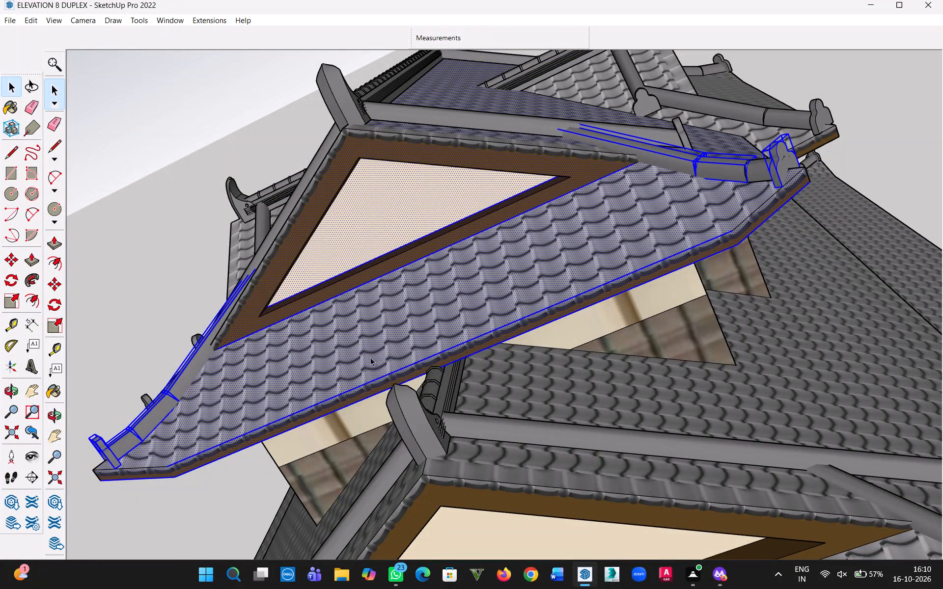
{"action": "left_click", "coordinate": [145, 472], "text": "ctrl"}
{"action": "left_click", "coordinate": [145, 476], "text": "ctrl"}
{"action": "left_click", "coordinate": [160, 448], "text": "ctrl"}
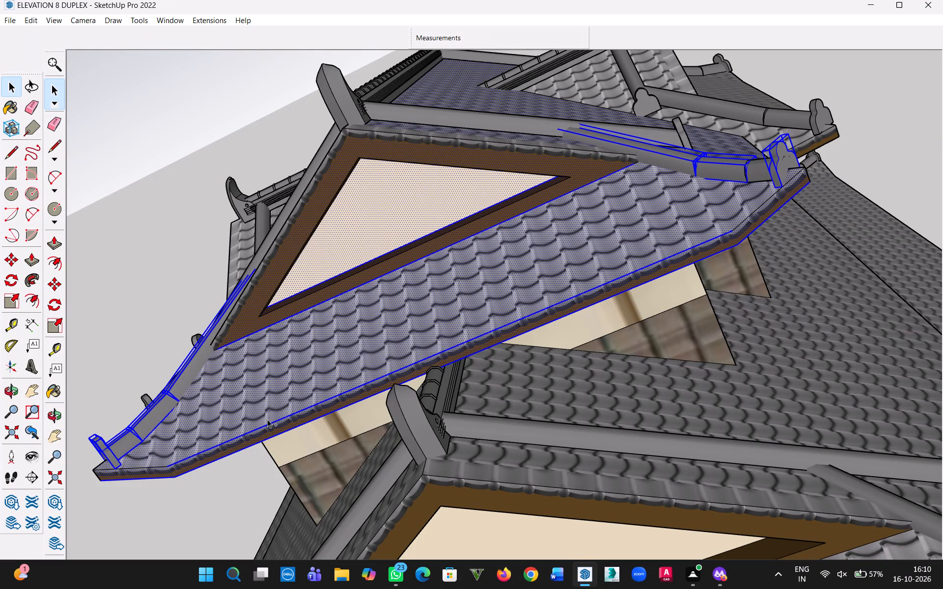
Copy the selected upper gable roof end about 38' 3" out to open space beside the house.
{"action": "middle_click_drag", "start_coordinate": [367, 363], "coordinate": [534, 240], "text": "ctrl"}
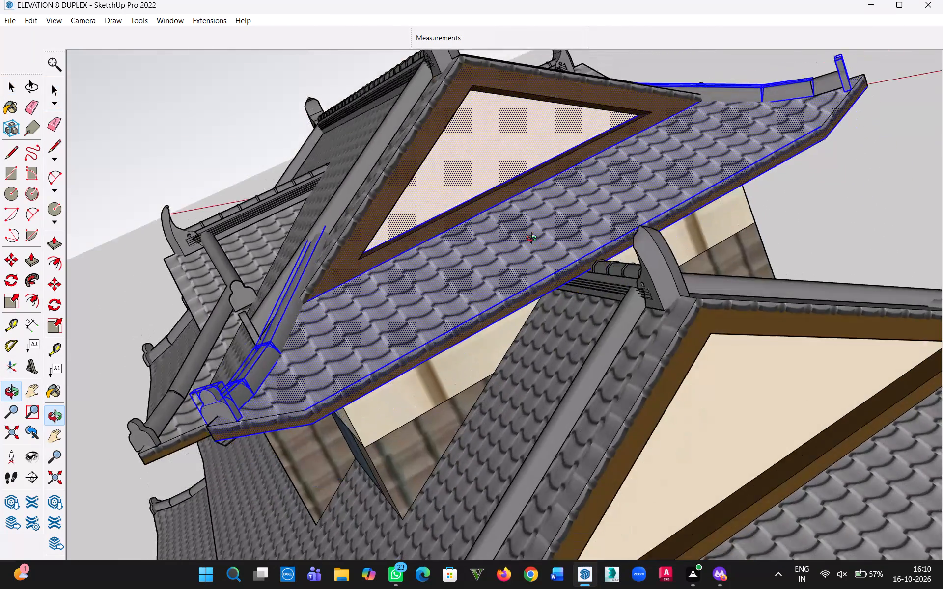
{"action": "middle_click_drag", "start_coordinate": [534, 240], "coordinate": [509, 223], "text": "ctrl"}
{"action": "key", "text": "m"}
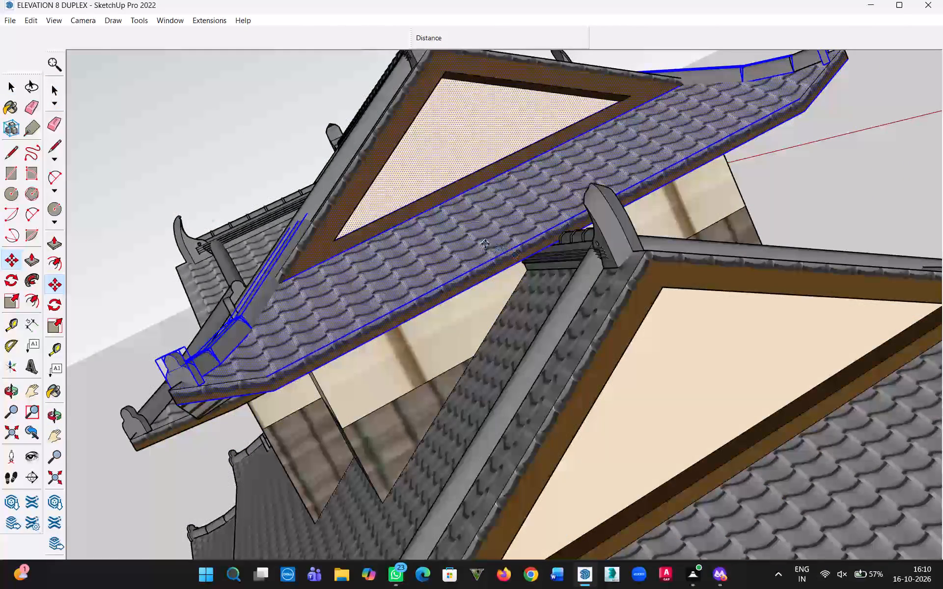
{"action": "left_click", "coordinate": [485, 244]}
{"action": "scroll", "coordinate": [395, 322], "scroll_direction": "down", "scroll_amount": 12}
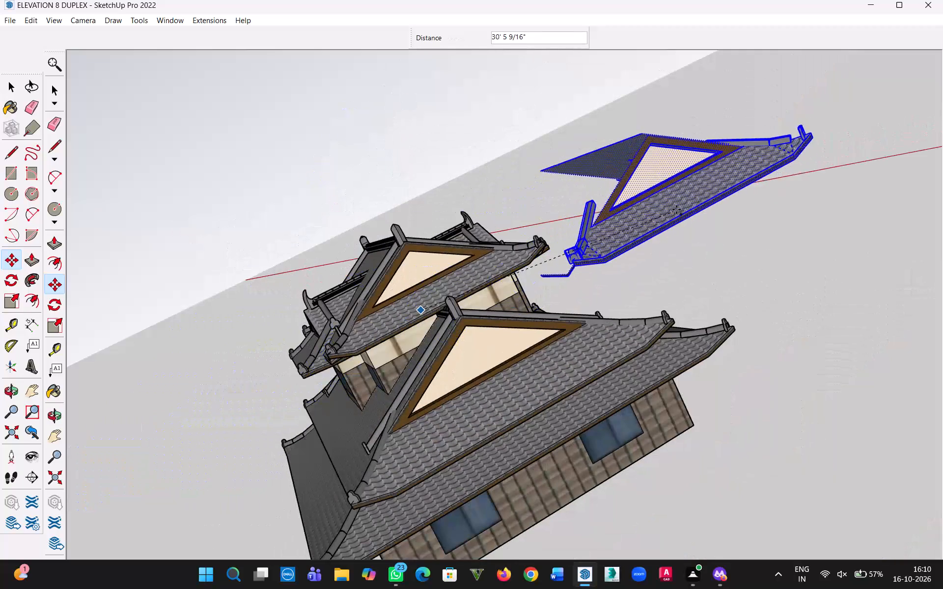
{"action": "left_click", "coordinate": [745, 193]}
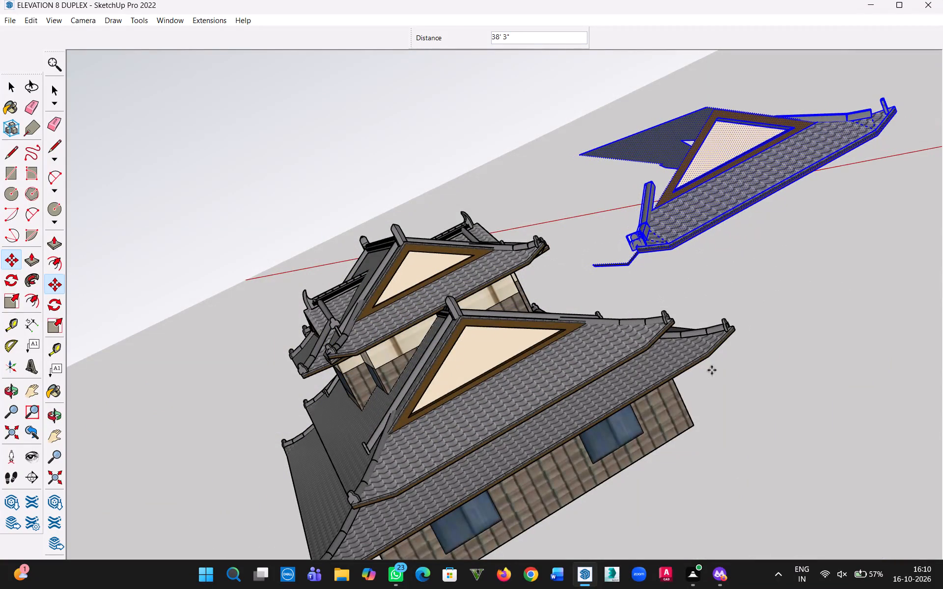
{"action": "middle_click_drag", "start_coordinate": [726, 353], "coordinate": [727, 411]}
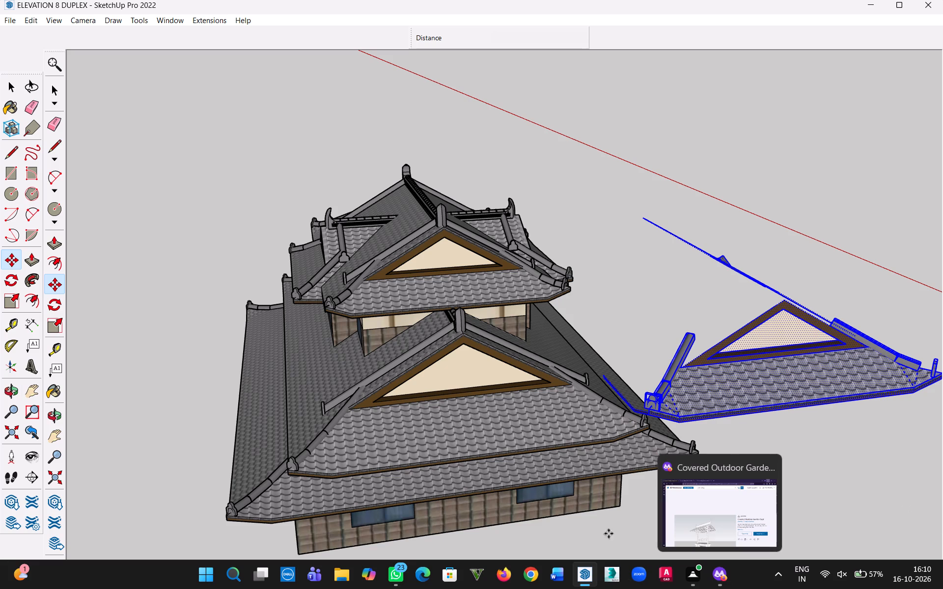
Move the copied gable roof end farther out into open space, clear of the house.
{"action": "middle_click_drag", "start_coordinate": [710, 409], "coordinate": [555, 405]}
{"action": "scroll", "coordinate": [581, 418], "scroll_direction": "down", "scroll_amount": 3}
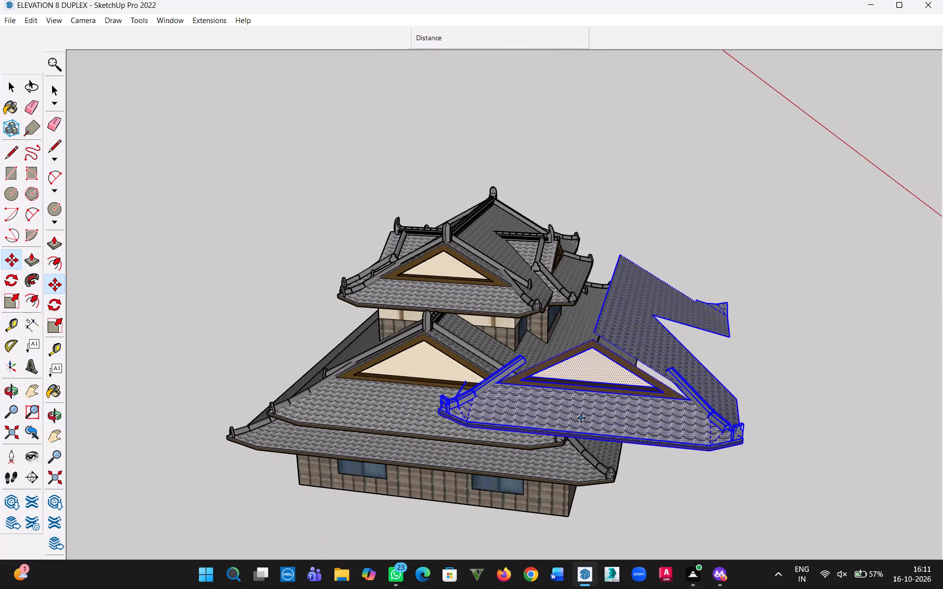
{"action": "scroll", "coordinate": [581, 418], "scroll_direction": "down", "scroll_amount": 4}
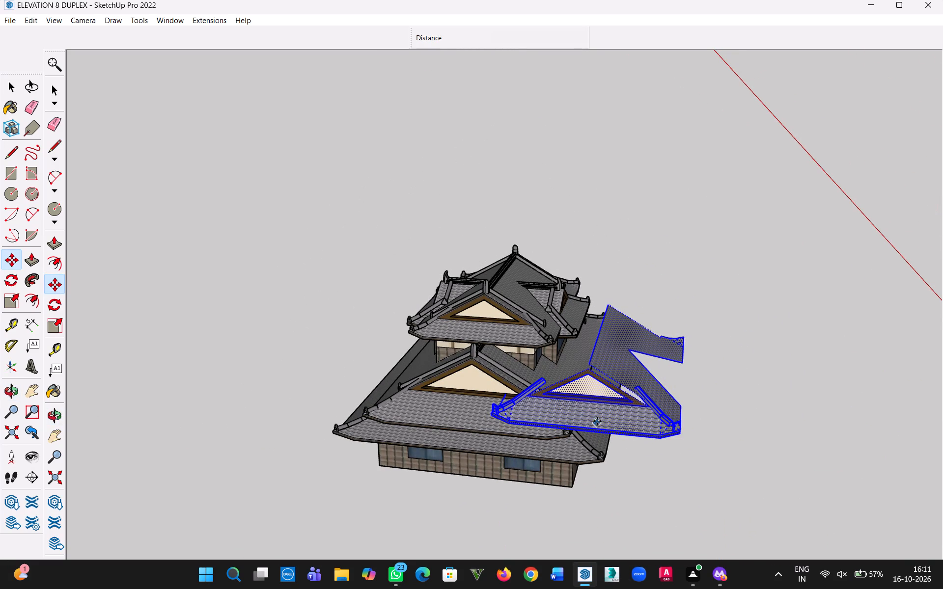
{"action": "left_click", "coordinate": [597, 420]}
{"action": "left_click", "coordinate": [765, 403]}
{"action": "middle_click_drag", "start_coordinate": [759, 431], "coordinate": [702, 540]}
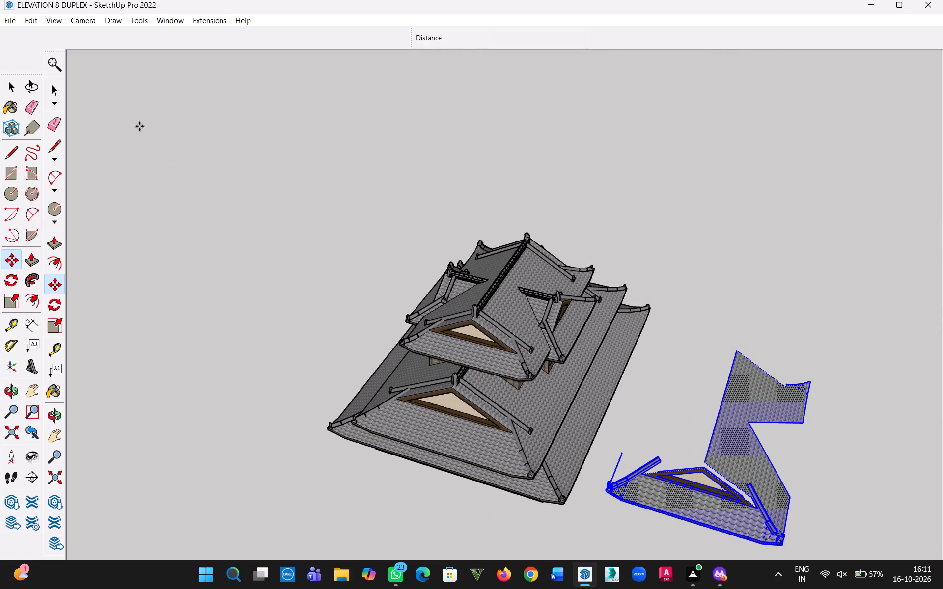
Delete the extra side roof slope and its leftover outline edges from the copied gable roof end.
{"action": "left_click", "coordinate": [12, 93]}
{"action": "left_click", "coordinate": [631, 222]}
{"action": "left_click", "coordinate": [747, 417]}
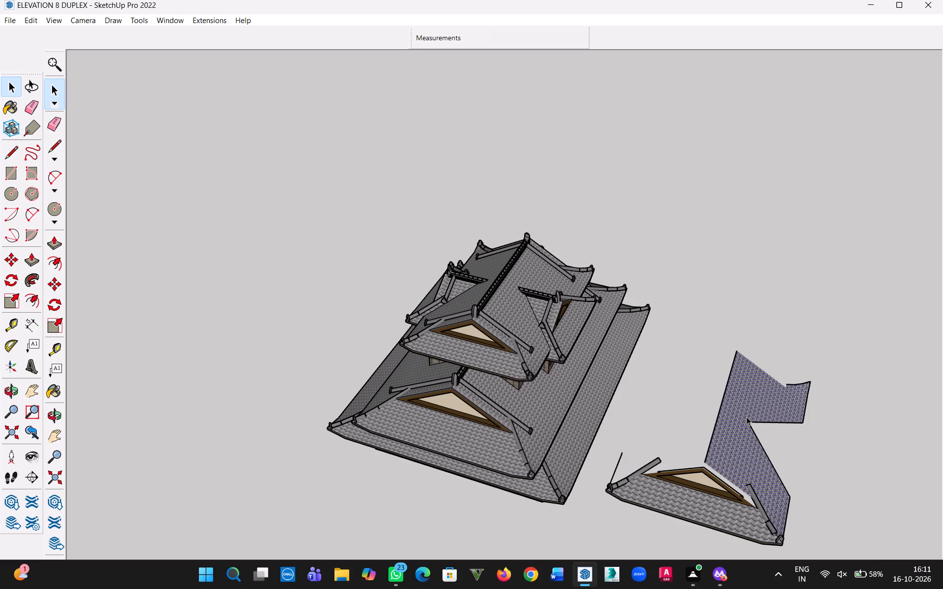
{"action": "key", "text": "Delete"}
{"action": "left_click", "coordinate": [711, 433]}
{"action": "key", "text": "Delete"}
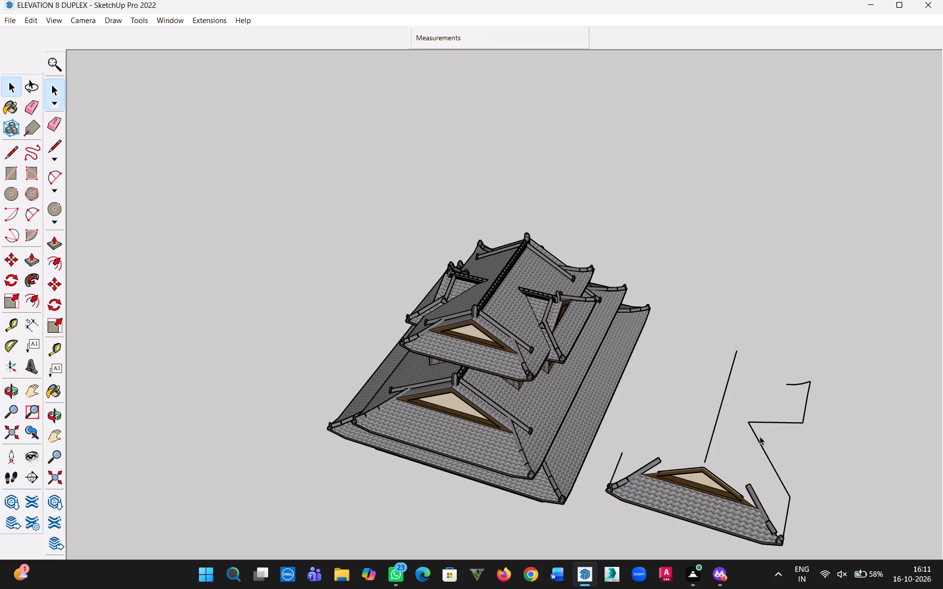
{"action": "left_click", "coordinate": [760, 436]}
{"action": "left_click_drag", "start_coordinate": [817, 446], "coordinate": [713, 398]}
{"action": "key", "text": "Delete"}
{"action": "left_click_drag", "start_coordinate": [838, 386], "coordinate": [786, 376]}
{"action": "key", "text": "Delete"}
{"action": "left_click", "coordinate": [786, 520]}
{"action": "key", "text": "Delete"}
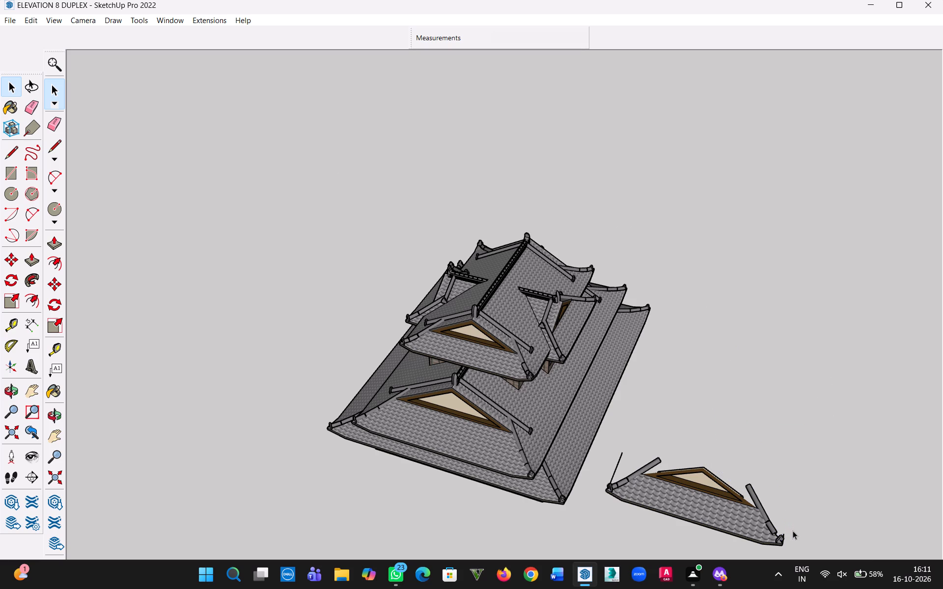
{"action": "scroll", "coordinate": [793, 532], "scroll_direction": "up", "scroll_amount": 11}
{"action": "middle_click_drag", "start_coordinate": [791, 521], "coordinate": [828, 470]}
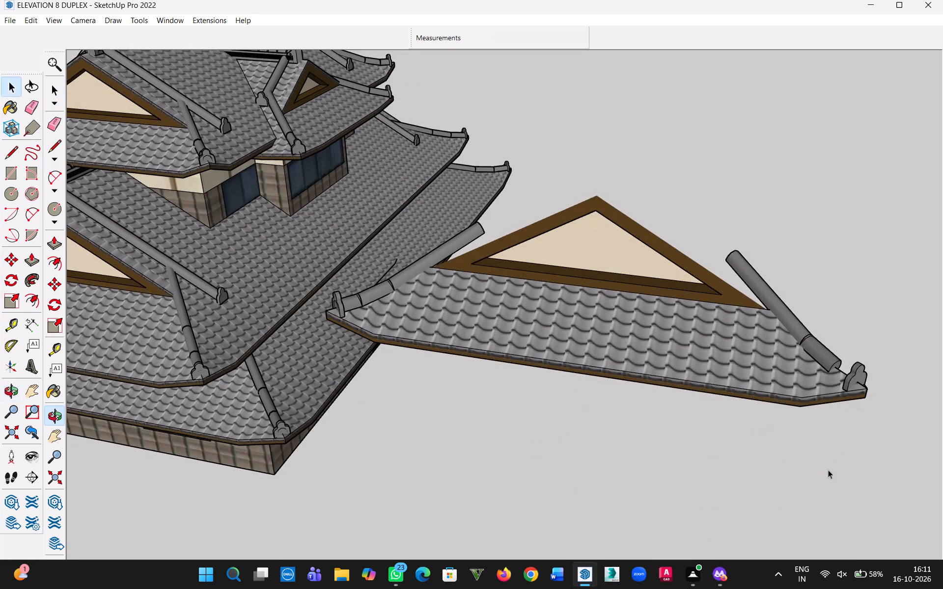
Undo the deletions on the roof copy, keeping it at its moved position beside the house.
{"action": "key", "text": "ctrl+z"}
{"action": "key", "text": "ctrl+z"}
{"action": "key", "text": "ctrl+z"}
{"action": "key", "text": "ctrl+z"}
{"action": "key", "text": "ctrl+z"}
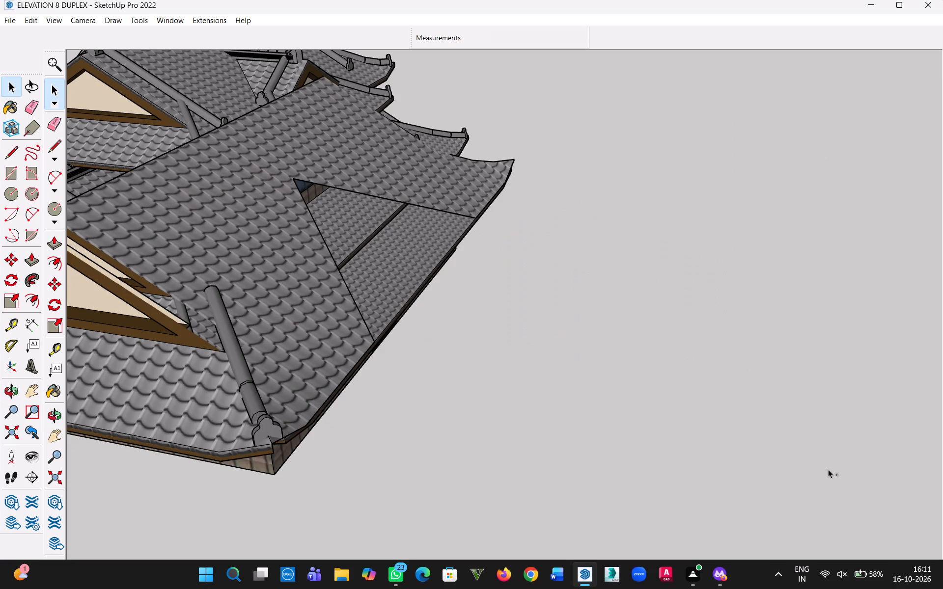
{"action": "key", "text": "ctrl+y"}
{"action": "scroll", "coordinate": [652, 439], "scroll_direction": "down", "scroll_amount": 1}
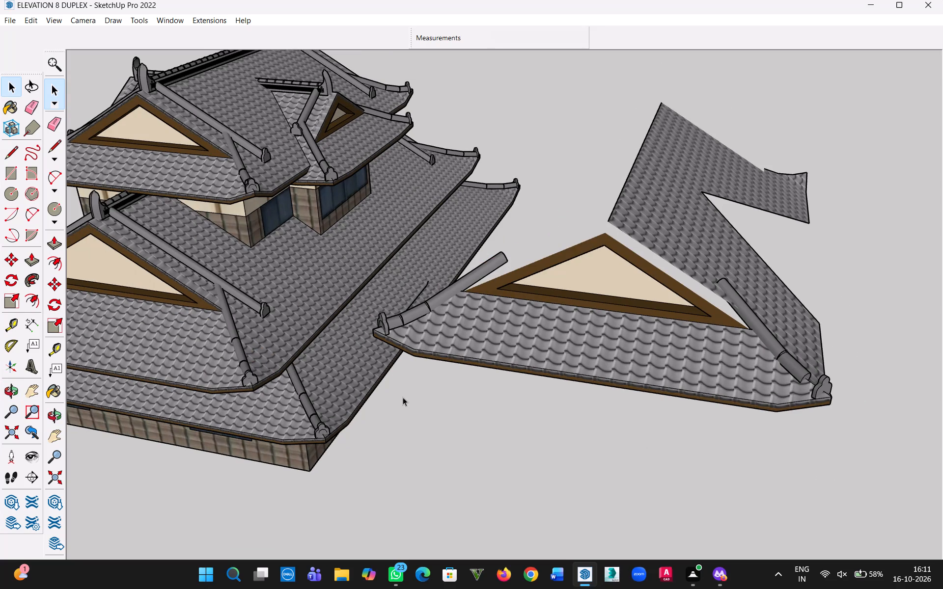
Delete the extra side roof slope from the copied gable end, along with its diagonal edge and far outline edges.
{"action": "middle_click_drag", "start_coordinate": [453, 421], "coordinate": [401, 443]}
{"action": "scroll", "coordinate": [720, 369], "scroll_direction": "up", "scroll_amount": 4}
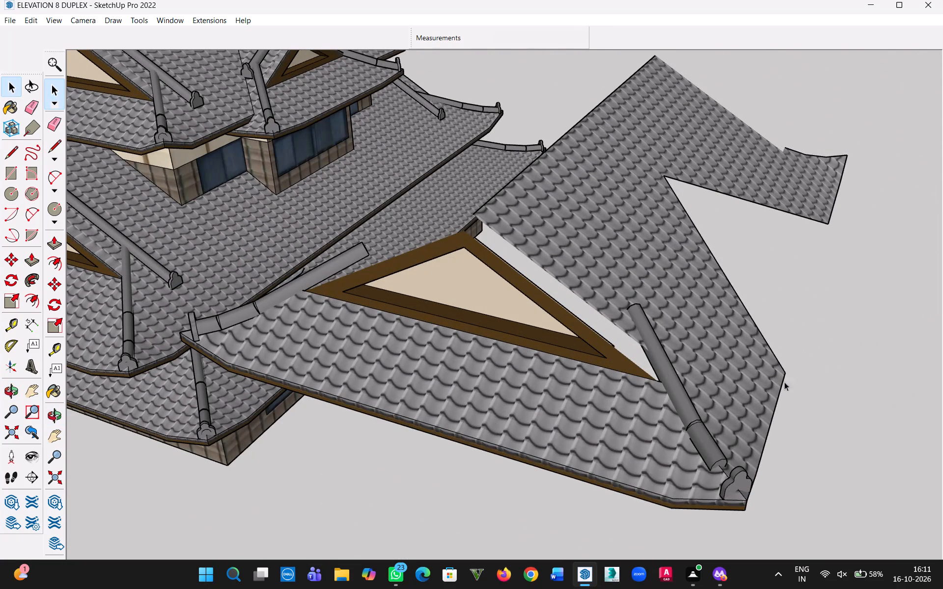
{"action": "left_click", "coordinate": [766, 173]}
{"action": "key", "text": "Delete"}
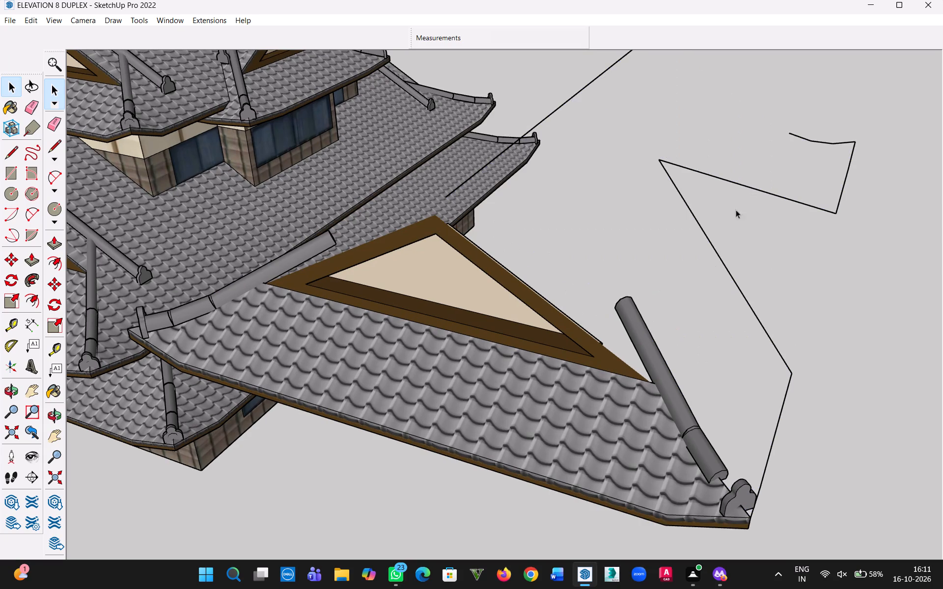
{"action": "left_click", "coordinate": [745, 294]}
{"action": "key", "text": "Delete"}
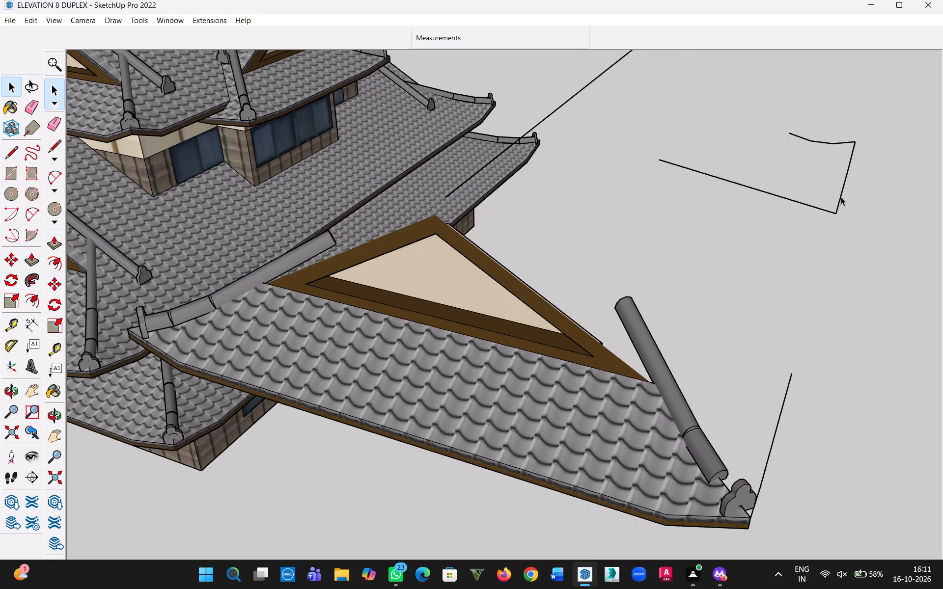
{"action": "left_click_drag", "start_coordinate": [851, 235], "coordinate": [737, 124]}
{"action": "key", "text": "Delete"}
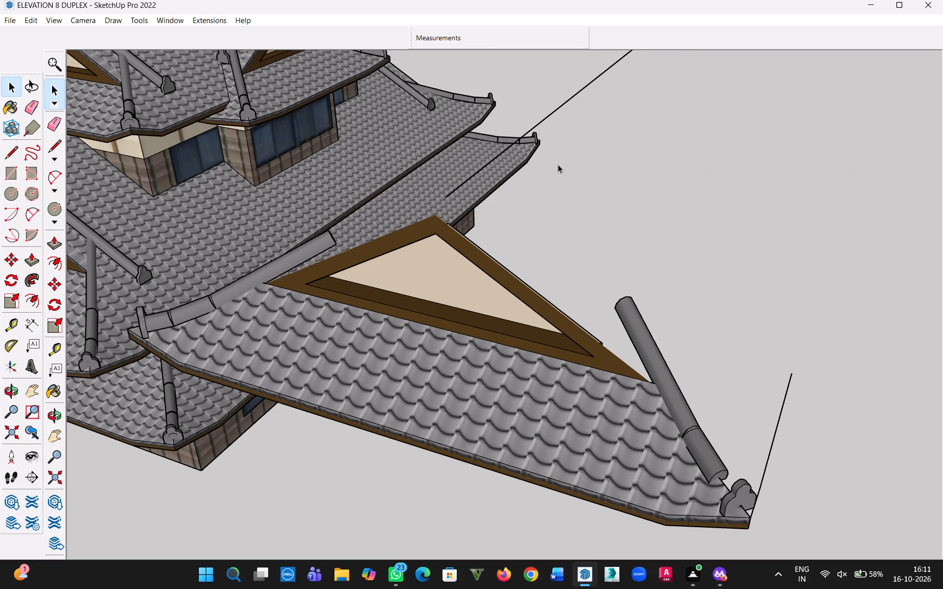
Delete the side slope's remaining ridge line and the loose edges at the roof copy's adjoining eave corner.
{"action": "middle_click_drag", "start_coordinate": [603, 189], "coordinate": [632, 208]}
{"action": "left_click", "coordinate": [547, 134]}
{"action": "key", "text": "Delete"}
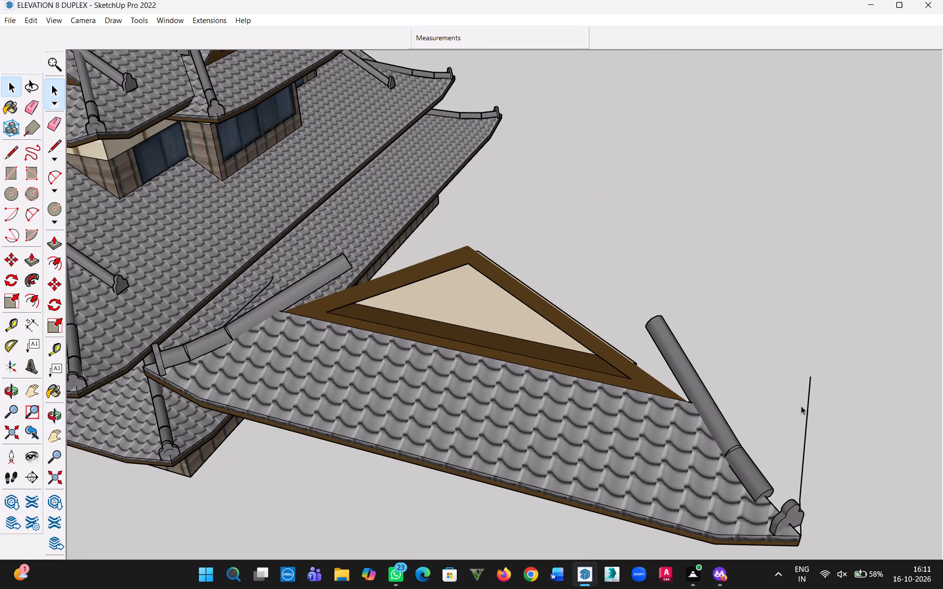
{"action": "left_click_drag", "start_coordinate": [830, 433], "coordinate": [783, 425]}
{"action": "key", "text": "Delete"}
{"action": "middle_click_drag", "start_coordinate": [807, 473], "coordinate": [665, 349]}
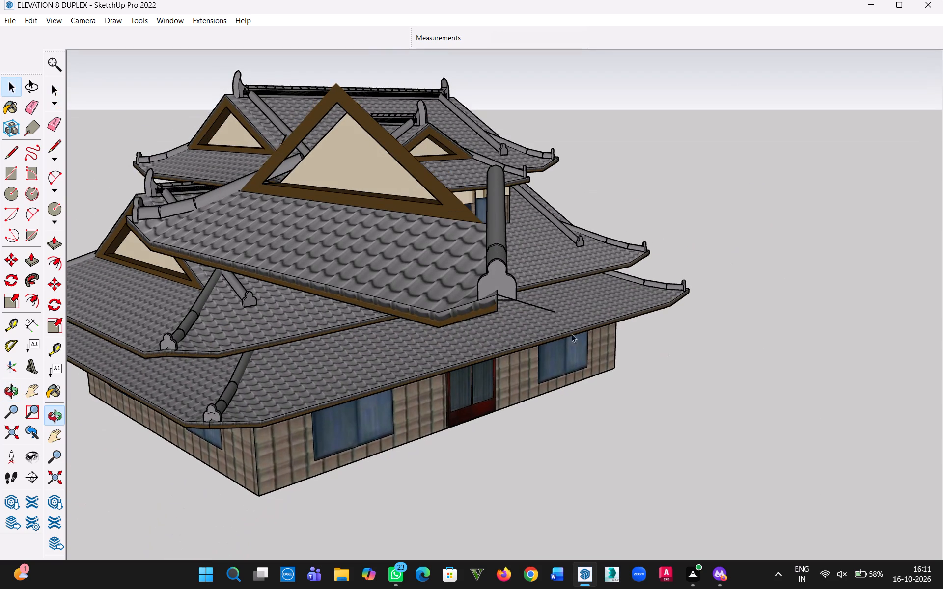
{"action": "left_click", "coordinate": [545, 311]}
{"action": "key", "text": "Delete"}
Delete the brown triangular gable frame and the cream infill panel from the roof copy.
{"action": "middle_click_drag", "start_coordinate": [527, 390], "coordinate": [623, 420]}
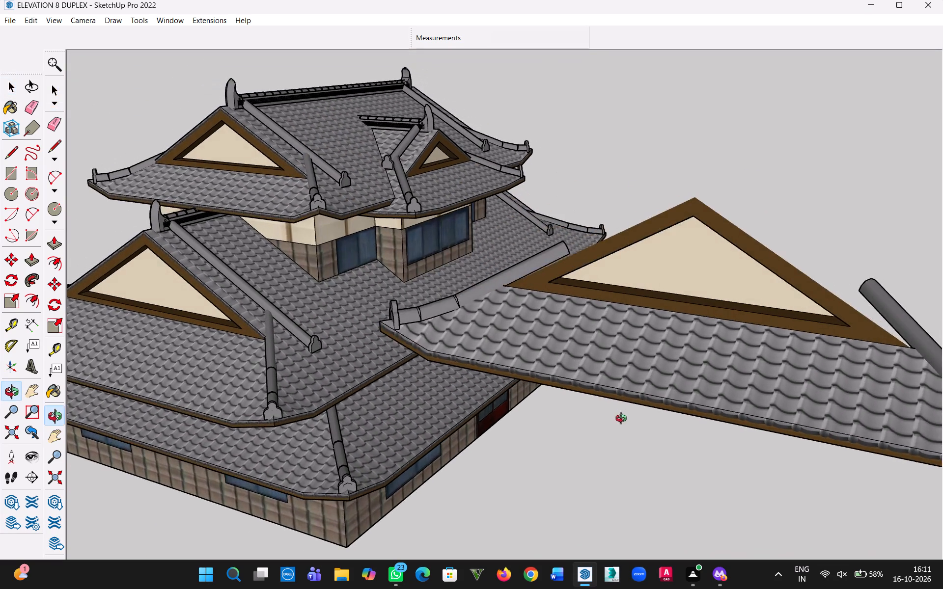
{"action": "middle_click_drag", "start_coordinate": [623, 420], "coordinate": [607, 412]}
{"action": "left_click", "coordinate": [740, 256]}
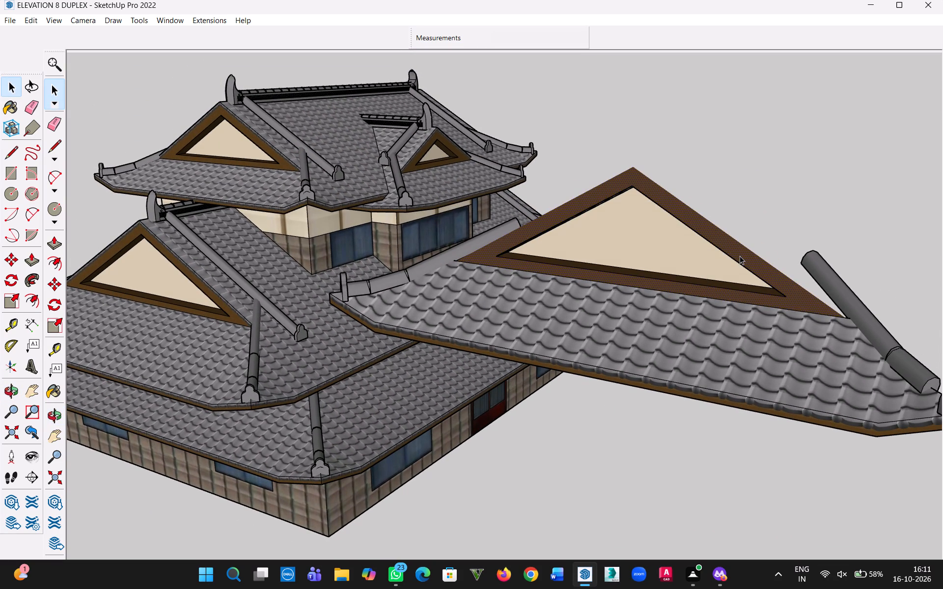
{"action": "key", "text": "Delete"}
{"action": "left_click", "coordinate": [725, 261]}
{"action": "key", "text": "Delete"}
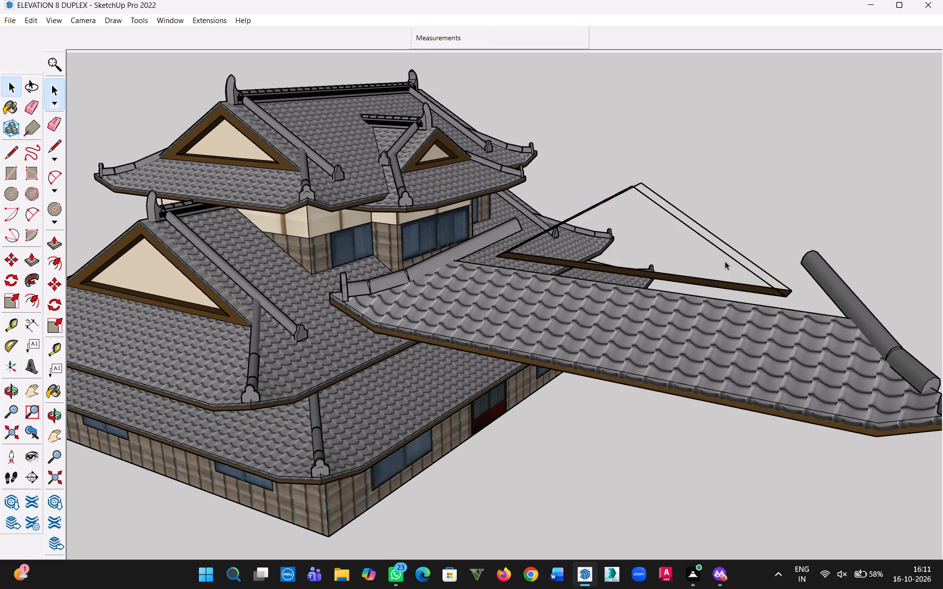
Delete the leftover gable recess edges and the brown bottom strip above the roof copy's tiled slope.
{"action": "middle_click_drag", "start_coordinate": [725, 261], "coordinate": [763, 322]}
{"action": "left_click_drag", "start_coordinate": [783, 339], "coordinate": [737, 372]}
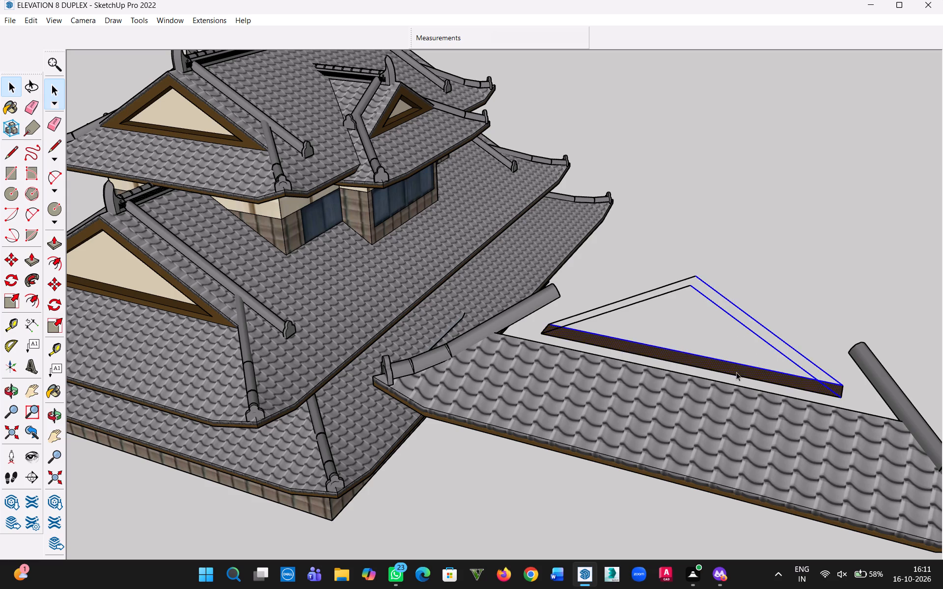
{"action": "key", "text": "Delete"}
{"action": "left_click_drag", "start_coordinate": [708, 341], "coordinate": [595, 273]}
{"action": "key", "text": "Delete"}
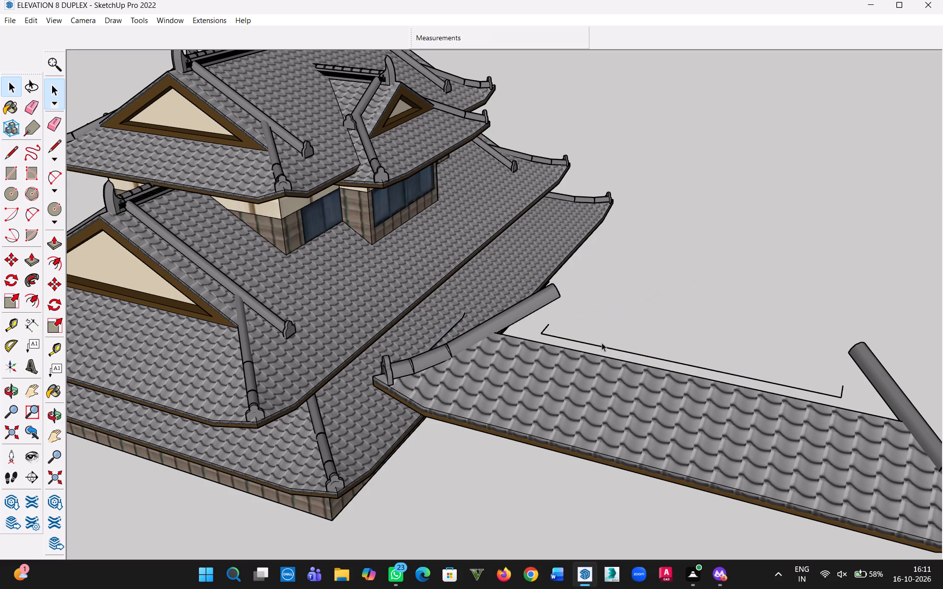
{"action": "left_click_drag", "start_coordinate": [614, 339], "coordinate": [592, 343]}
{"action": "double_click", "coordinate": [596, 345]}
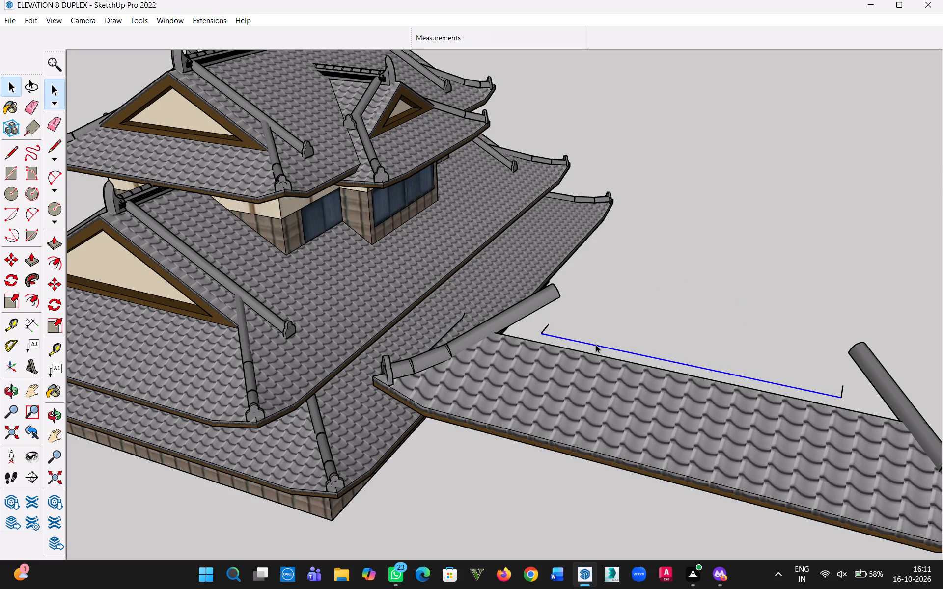
{"action": "triple_click", "coordinate": [596, 345]}
{"action": "left_click", "coordinate": [596, 345]}
{"action": "key", "text": "Delete"}
Delete the loose edge segments hanging off the eave corner at the roof copy's house-side end.
{"action": "middle_click_drag", "start_coordinate": [592, 430], "coordinate": [644, 383]}
{"action": "middle_click_drag", "start_coordinate": [652, 370], "coordinate": [668, 343]}
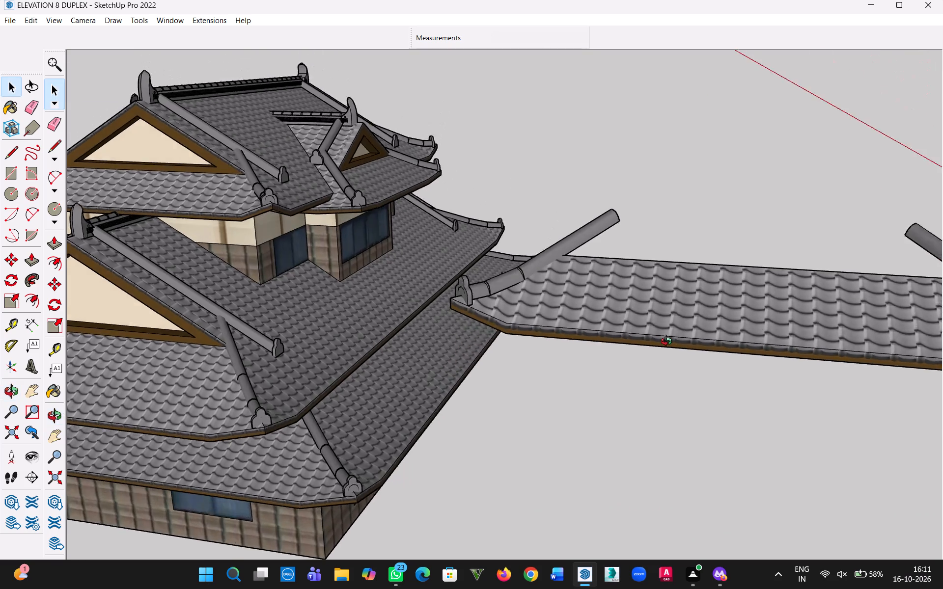
{"action": "middle_click_drag", "start_coordinate": [668, 343], "coordinate": [709, 250]}
{"action": "left_click", "coordinate": [537, 182]}
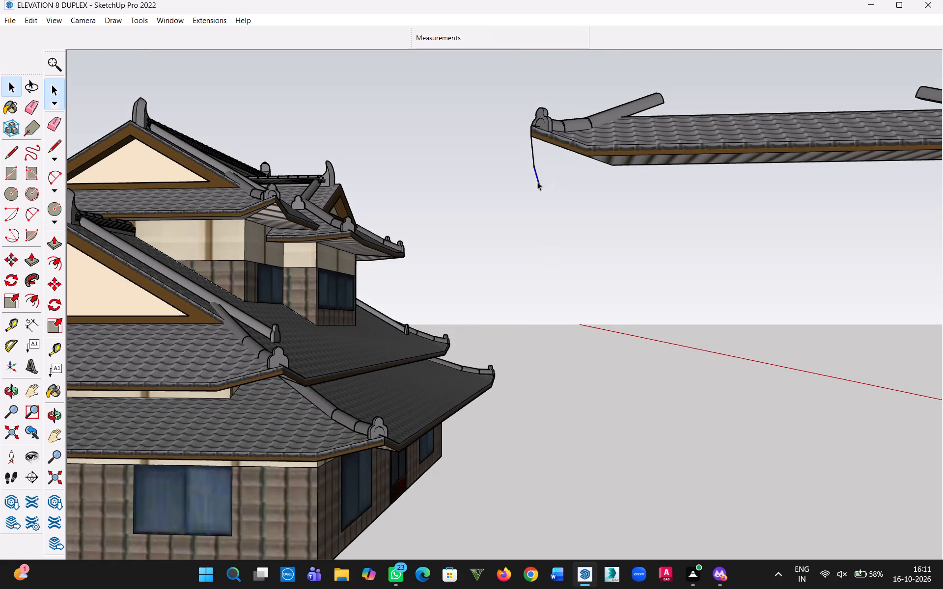
{"action": "middle_click_drag", "start_coordinate": [596, 274], "coordinate": [676, 342]}
{"action": "key", "text": "Delete"}
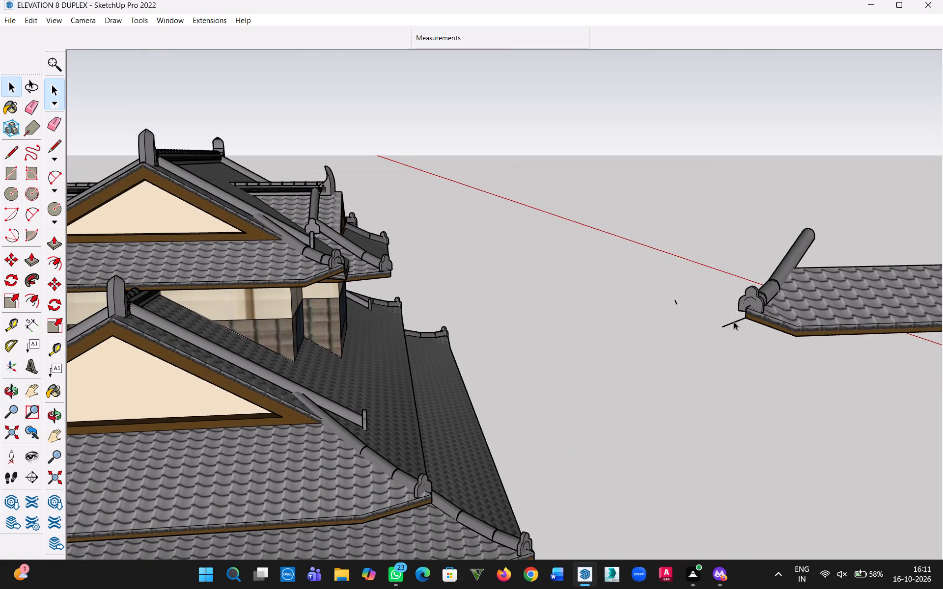
{"action": "left_click", "coordinate": [734, 321]}
{"action": "key", "text": "Delete"}
{"action": "left_click", "coordinate": [676, 302]}
{"action": "key", "text": "Delete"}
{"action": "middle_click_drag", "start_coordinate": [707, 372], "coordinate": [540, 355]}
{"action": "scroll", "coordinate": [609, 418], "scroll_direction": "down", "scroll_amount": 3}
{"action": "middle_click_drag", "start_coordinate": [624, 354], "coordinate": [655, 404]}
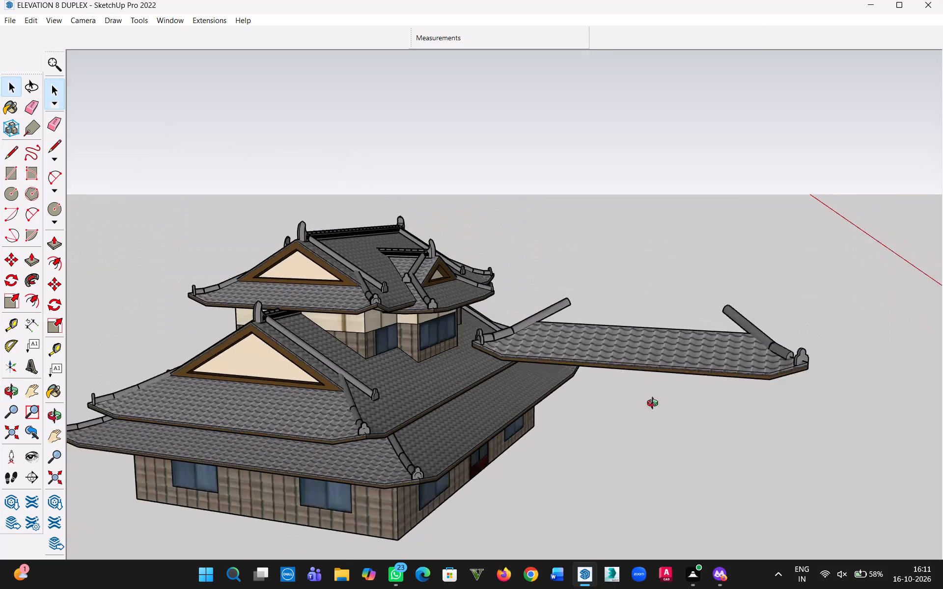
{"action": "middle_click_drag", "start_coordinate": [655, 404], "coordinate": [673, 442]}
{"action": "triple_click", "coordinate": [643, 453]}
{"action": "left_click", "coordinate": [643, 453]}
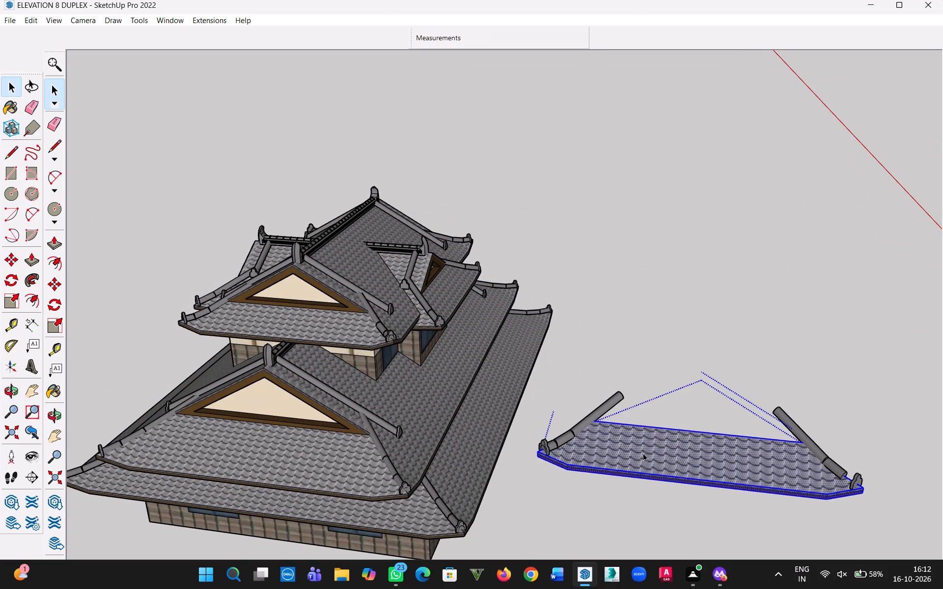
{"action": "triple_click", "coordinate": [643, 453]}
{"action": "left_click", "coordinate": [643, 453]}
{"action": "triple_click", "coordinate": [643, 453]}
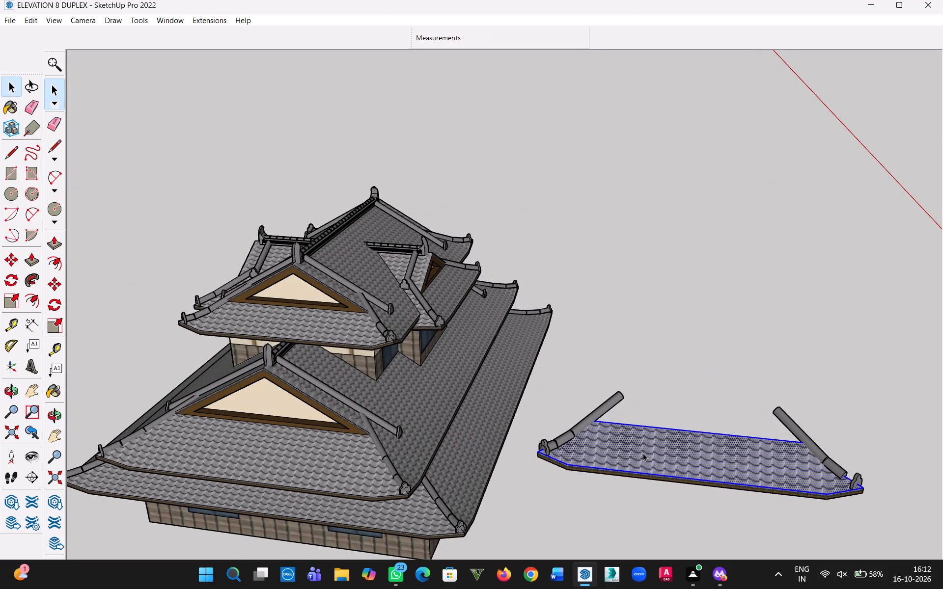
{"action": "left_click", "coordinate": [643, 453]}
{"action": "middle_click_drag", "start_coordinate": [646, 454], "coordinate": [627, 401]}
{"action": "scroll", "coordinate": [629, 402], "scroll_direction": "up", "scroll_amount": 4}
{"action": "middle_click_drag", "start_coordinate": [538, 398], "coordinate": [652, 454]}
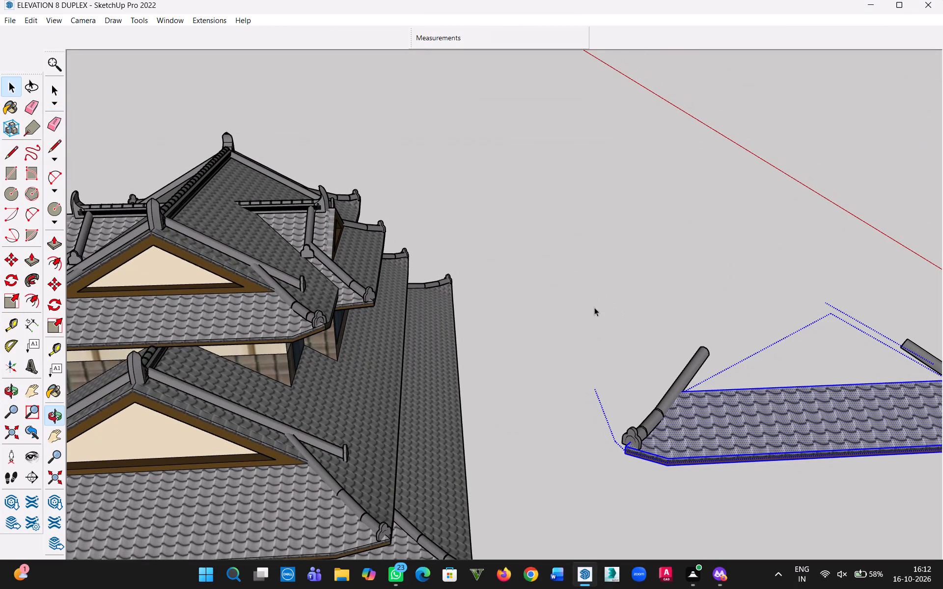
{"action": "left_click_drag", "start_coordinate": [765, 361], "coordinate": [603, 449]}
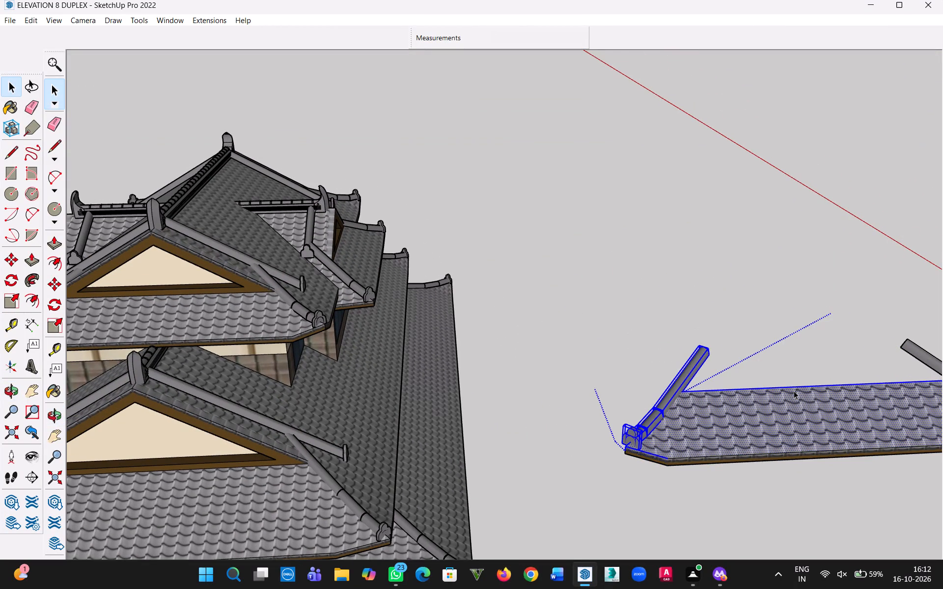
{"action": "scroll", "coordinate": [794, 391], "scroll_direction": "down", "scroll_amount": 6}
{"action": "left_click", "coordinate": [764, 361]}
Combine all remaining pieces of the trimmed tiled roof end into one group.
{"action": "middle_click_drag", "start_coordinate": [798, 469], "coordinate": [787, 498]}
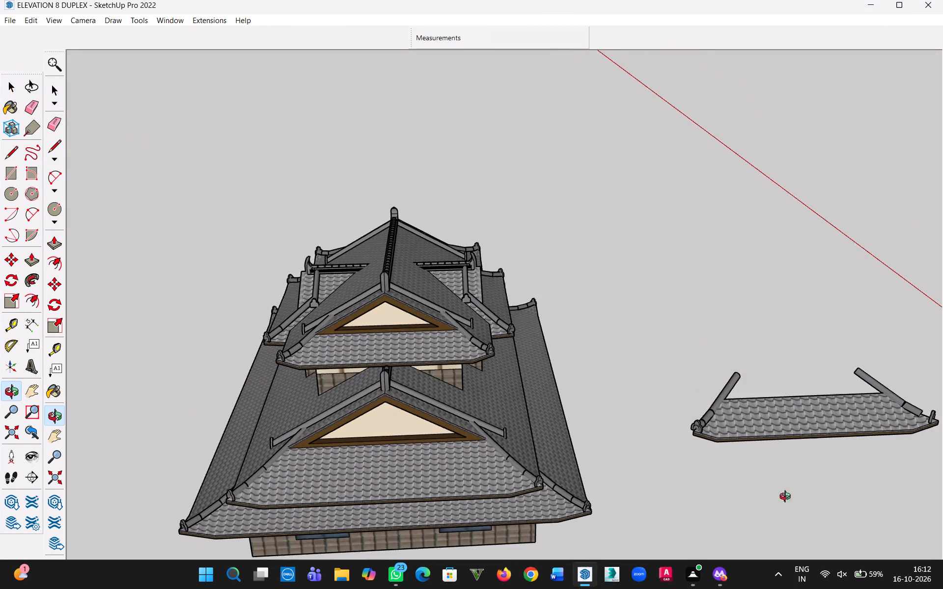
{"action": "middle_click_drag", "start_coordinate": [787, 498], "coordinate": [689, 355]}
{"action": "middle_click_drag", "start_coordinate": [693, 361], "coordinate": [698, 377]}
{"action": "middle_click_drag", "start_coordinate": [663, 294], "coordinate": [703, 361]}
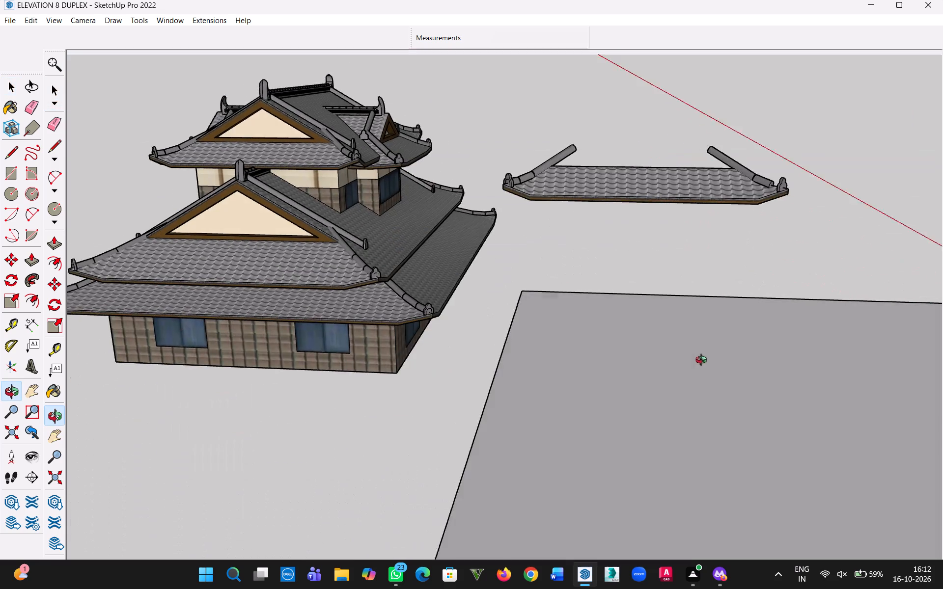
{"action": "middle_click_drag", "start_coordinate": [703, 361], "coordinate": [714, 397]}
{"action": "key", "text": "h"}
{"action": "left_click_drag", "start_coordinate": [650, 174], "coordinate": [738, 424]}
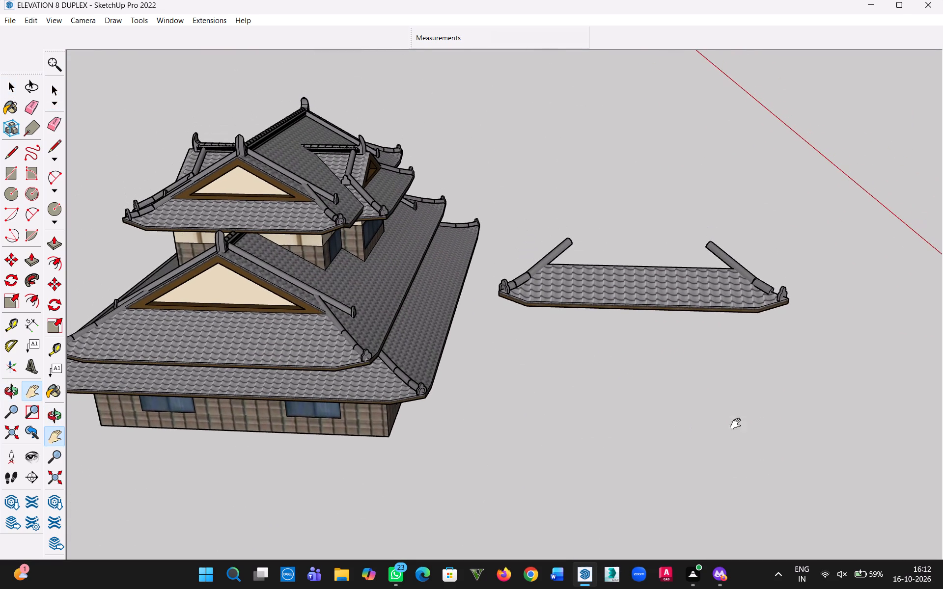
{"action": "left_click_drag", "start_coordinate": [738, 424], "coordinate": [693, 425]}
{"action": "key", "text": "Escape"}
{"action": "left_click_drag", "start_coordinate": [817, 337], "coordinate": [510, 218]}
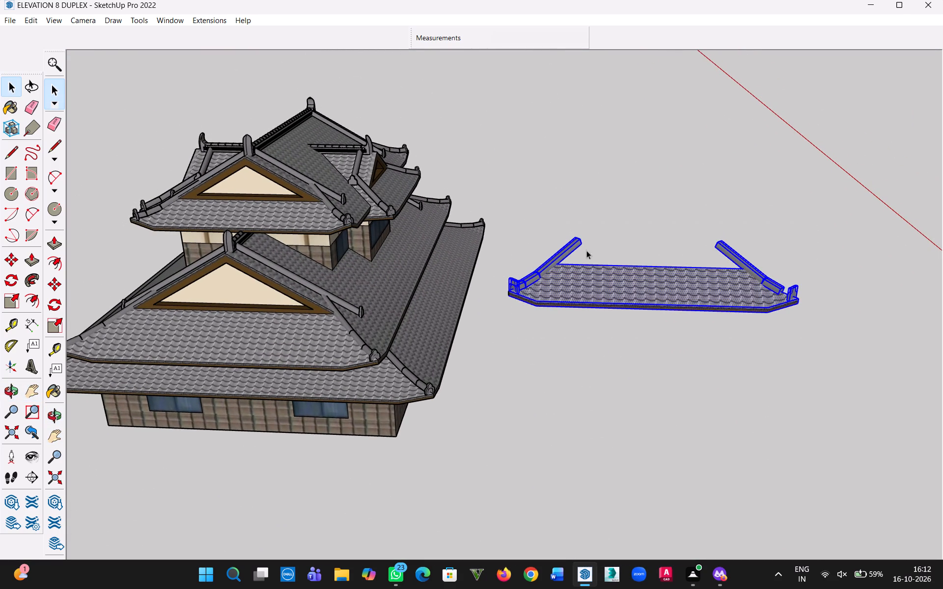
{"action": "right_click", "coordinate": [631, 275]}
{"action": "left_click", "coordinate": [682, 396]}
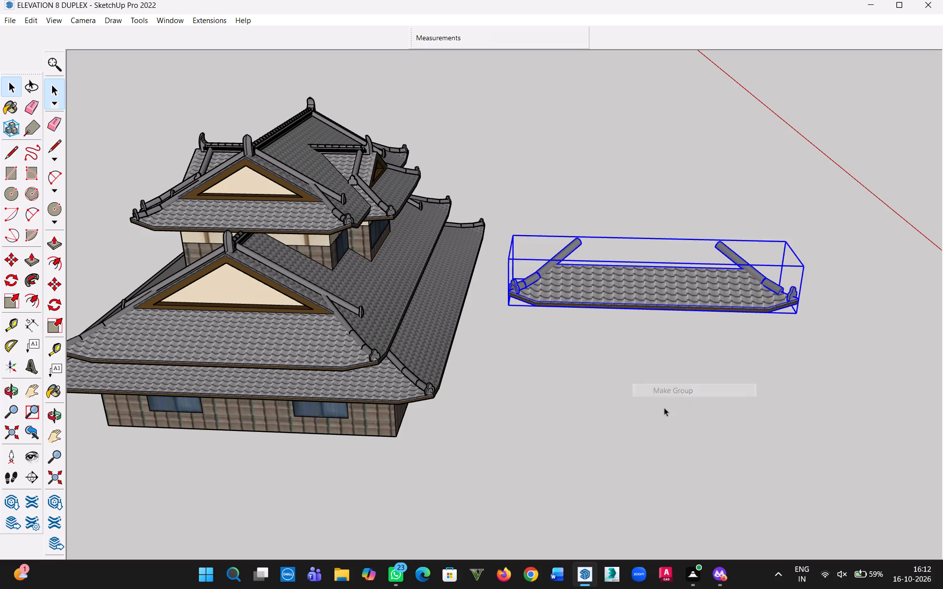
{"action": "left_click", "coordinate": [610, 401]}
Move the roof group about 139 ft from beside the Japanese house to the open ground in front of the duplex's plinth.
{"action": "middle_click_drag", "start_coordinate": [570, 312], "coordinate": [762, 358]}
{"action": "scroll", "coordinate": [703, 270], "scroll_direction": "up", "scroll_amount": 4}
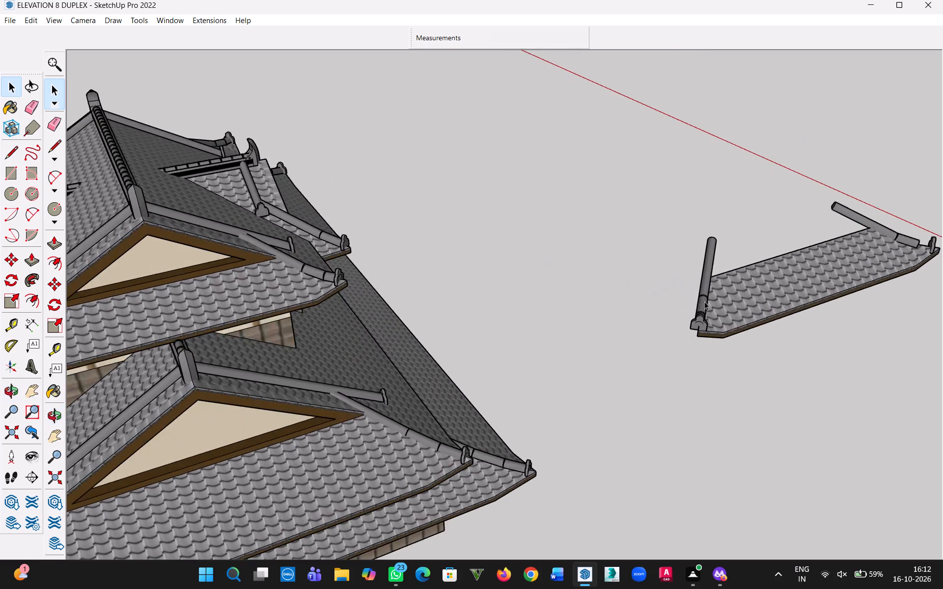
{"action": "scroll", "coordinate": [704, 301], "scroll_direction": "up", "scroll_amount": 7}
{"action": "middle_click_drag", "start_coordinate": [693, 289], "coordinate": [767, 343]}
{"action": "left_click", "coordinate": [735, 263]}
{"action": "middle_click_drag", "start_coordinate": [744, 319], "coordinate": [763, 327]}
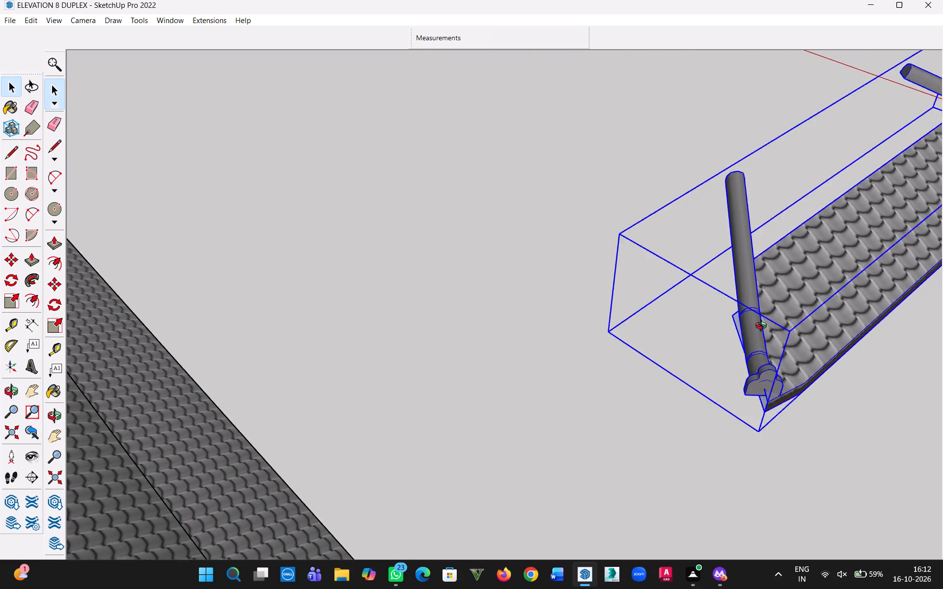
{"action": "middle_click_drag", "start_coordinate": [763, 327], "coordinate": [842, 335]}
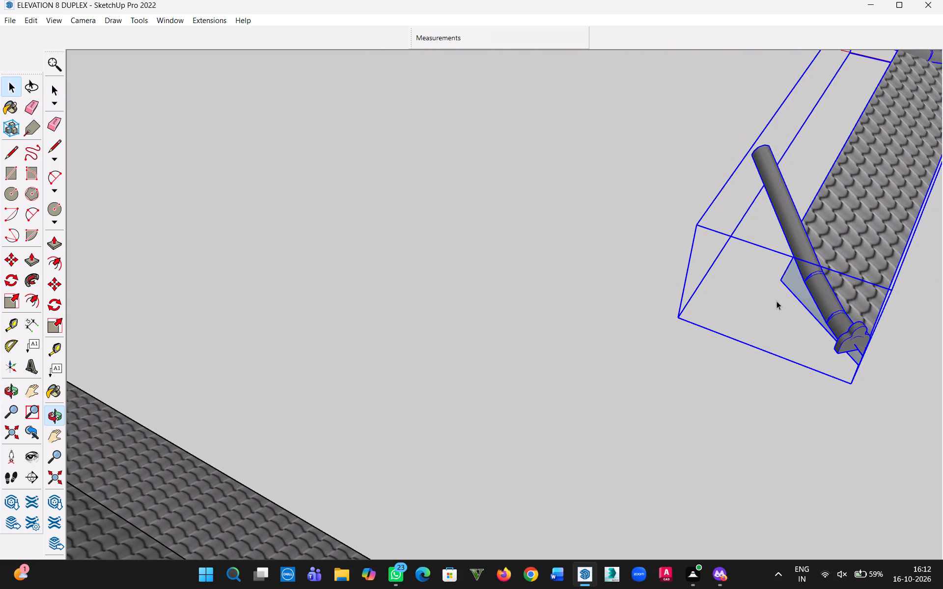
{"action": "key", "text": "m"}
{"action": "left_click", "coordinate": [858, 369]}
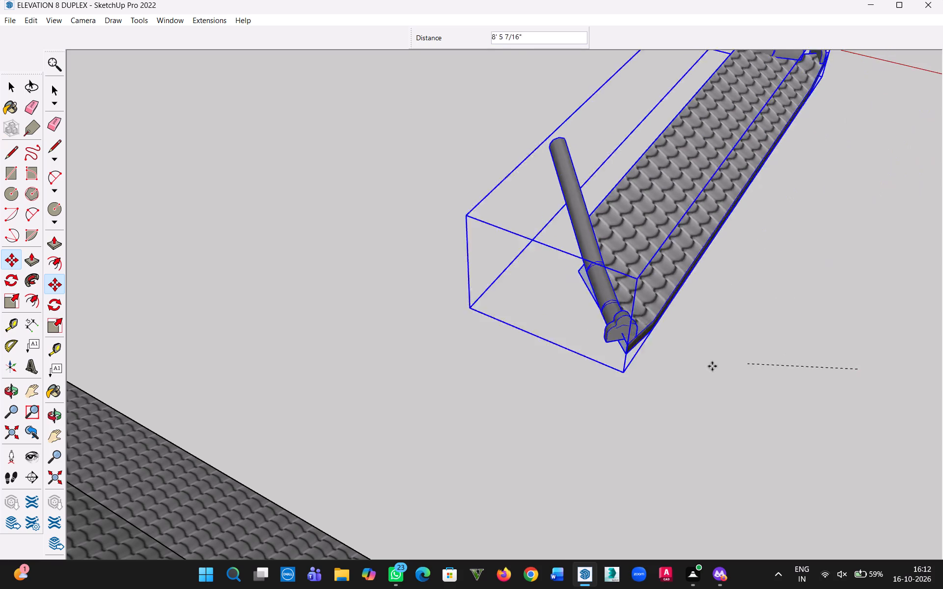
{"action": "scroll", "coordinate": [670, 373], "scroll_direction": "down", "scroll_amount": 7}
{"action": "scroll", "coordinate": [767, 413], "scroll_direction": "down", "scroll_amount": 11}
{"action": "key", "text": "h"}
{"action": "left_click_drag", "start_coordinate": [757, 417], "coordinate": [255, 302]}
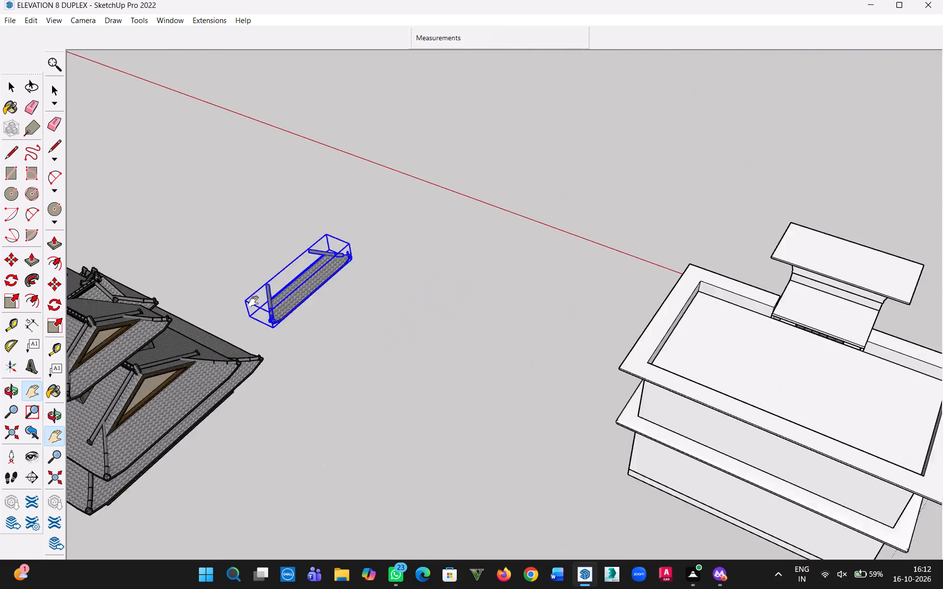
{"action": "left_click_drag", "start_coordinate": [255, 302], "coordinate": [0, 239]}
{"action": "left_click_drag", "start_coordinate": [517, 311], "coordinate": [185, 382]}
{"action": "middle_click_drag", "start_coordinate": [493, 349], "coordinate": [15, 354]}
{"action": "scroll", "coordinate": [330, 420], "scroll_direction": "down", "scroll_amount": 1}
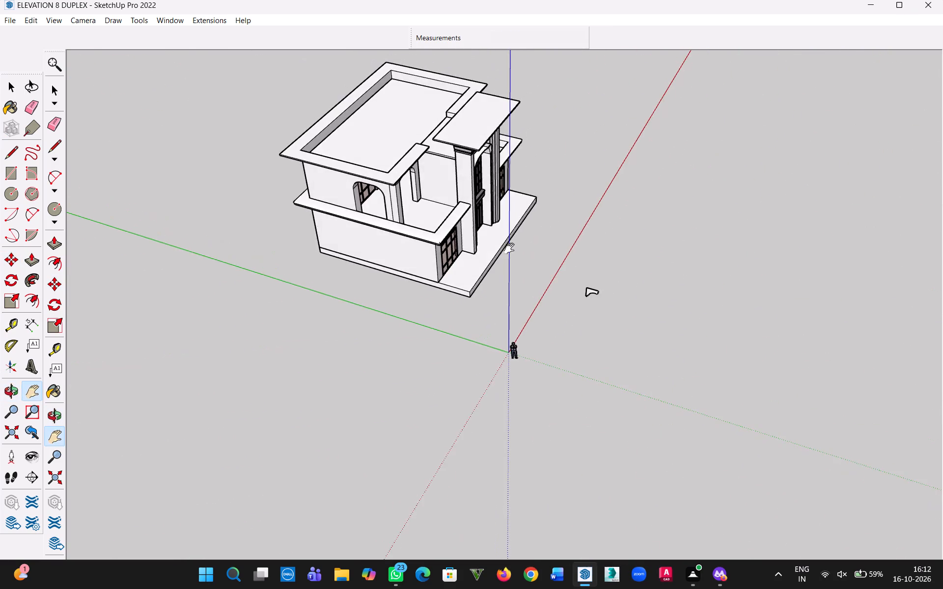
{"action": "middle_click_drag", "start_coordinate": [562, 236], "coordinate": [273, 310]}
{"action": "key", "text": "grave"}
{"action": "scroll", "coordinate": [590, 291], "scroll_direction": "up", "scroll_amount": 3}
{"action": "key", "text": "Escape"}
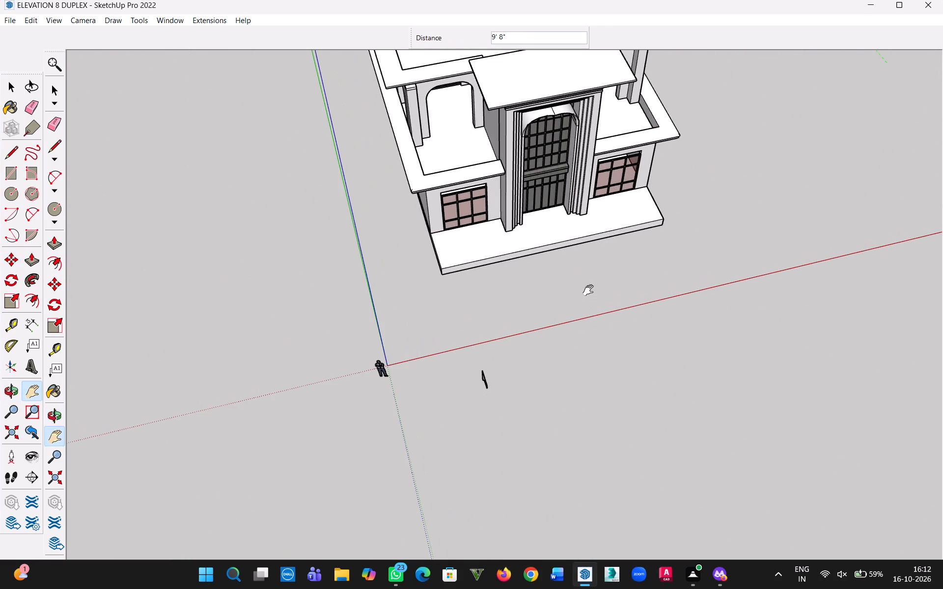
{"action": "left_click", "coordinate": [585, 462]}
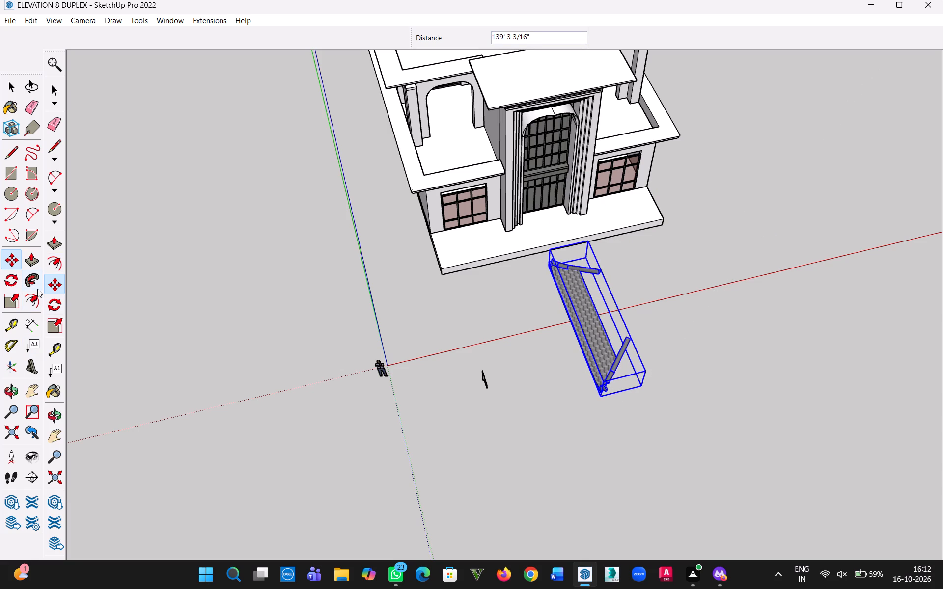
Rotate the roof group 90 degrees on the ground plane so its eave runs parallel to the duplex's front.
{"action": "left_click", "coordinate": [51, 302]}
{"action": "left_click", "coordinate": [612, 310]}
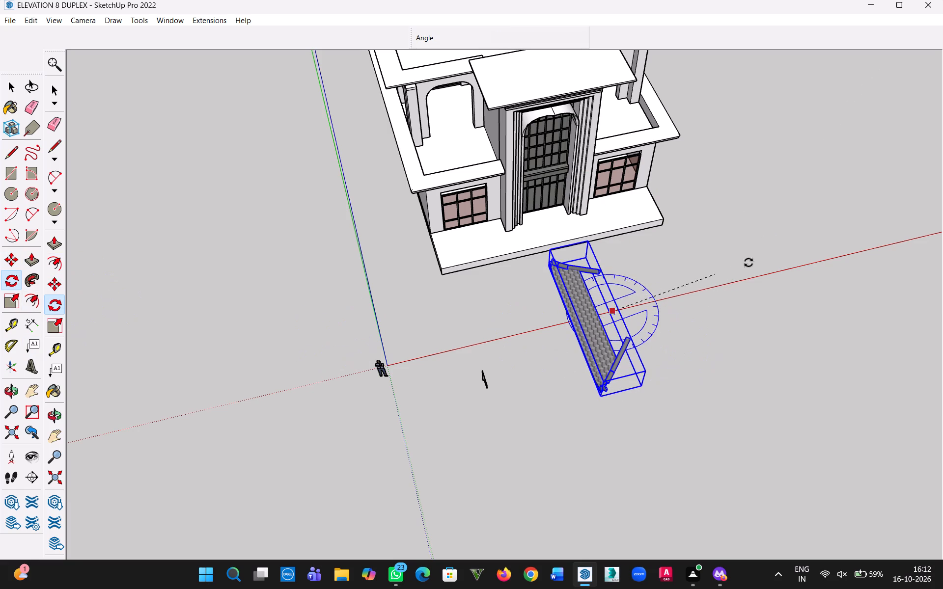
{"action": "left_click", "coordinate": [806, 269]}
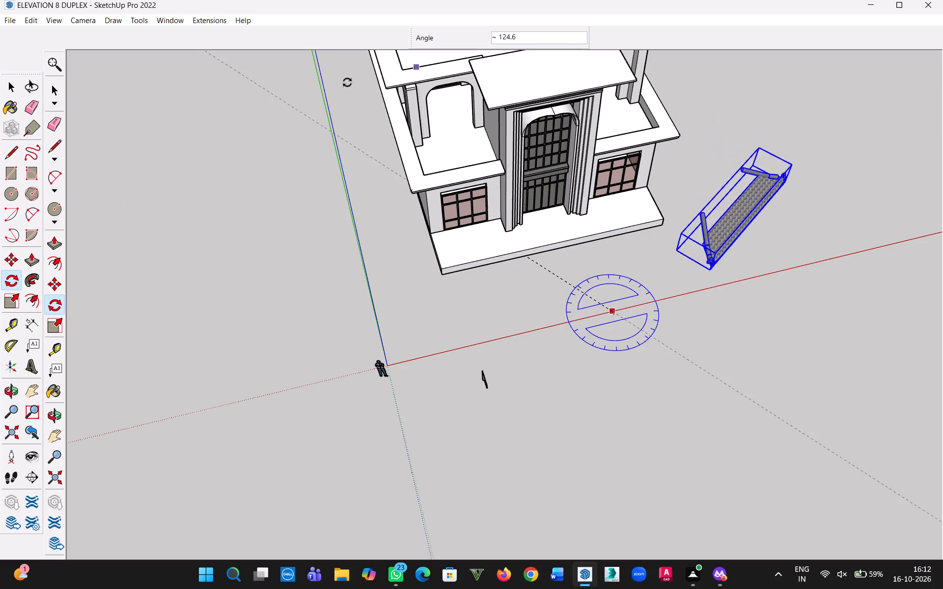
{"action": "scroll", "coordinate": [320, 128], "scroll_direction": "down", "scroll_amount": 8}
{"action": "key", "text": "h"}
{"action": "left_click_drag", "start_coordinate": [353, 122], "coordinate": [473, 338]}
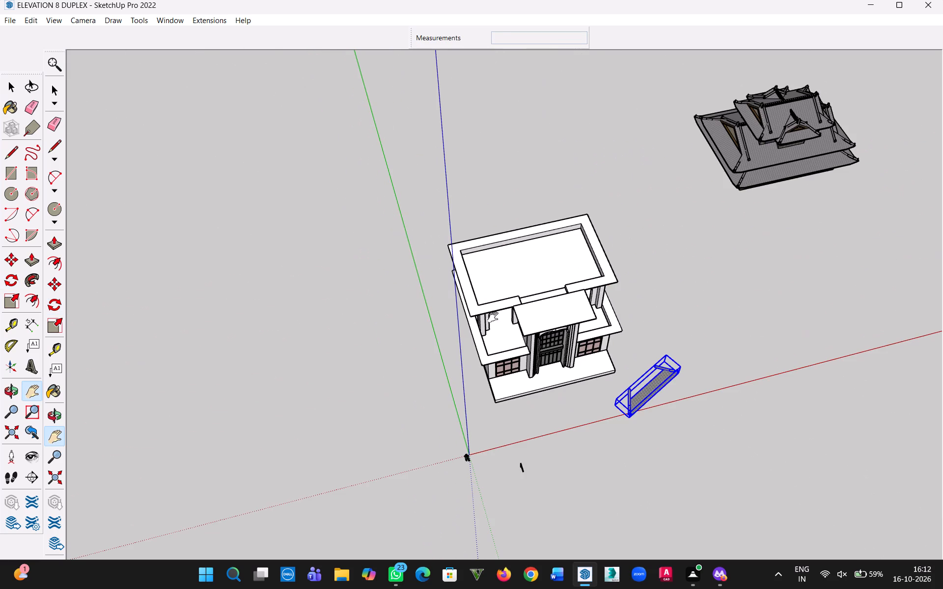
{"action": "key", "text": "Escape"}
{"action": "left_click", "coordinate": [488, 182]}
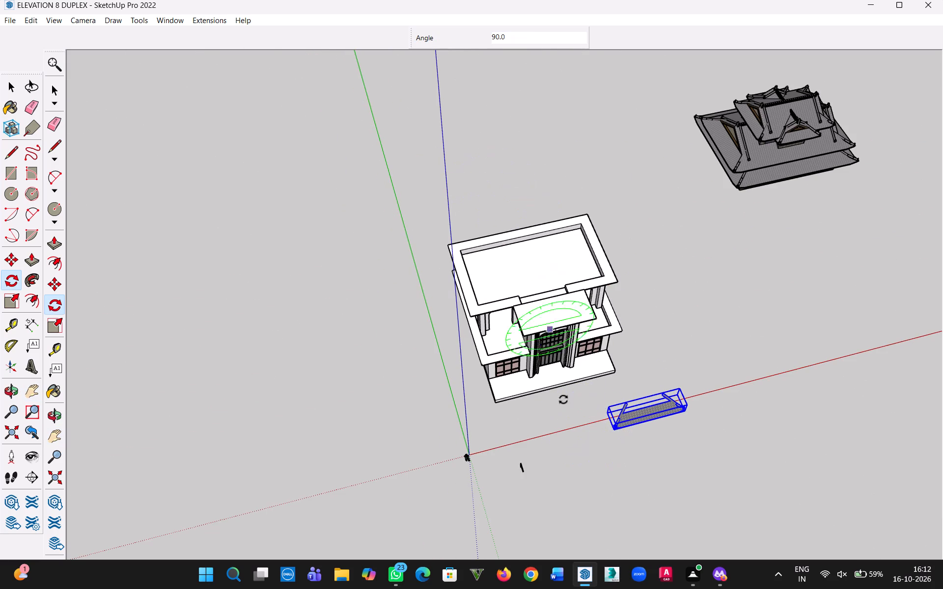
{"action": "left_click", "coordinate": [15, 86]}
Turn on back edges and move the roof group along the duplex's front to the plinth corner nearest the origin.
{"action": "scroll", "coordinate": [740, 440], "scroll_direction": "up", "scroll_amount": 12}
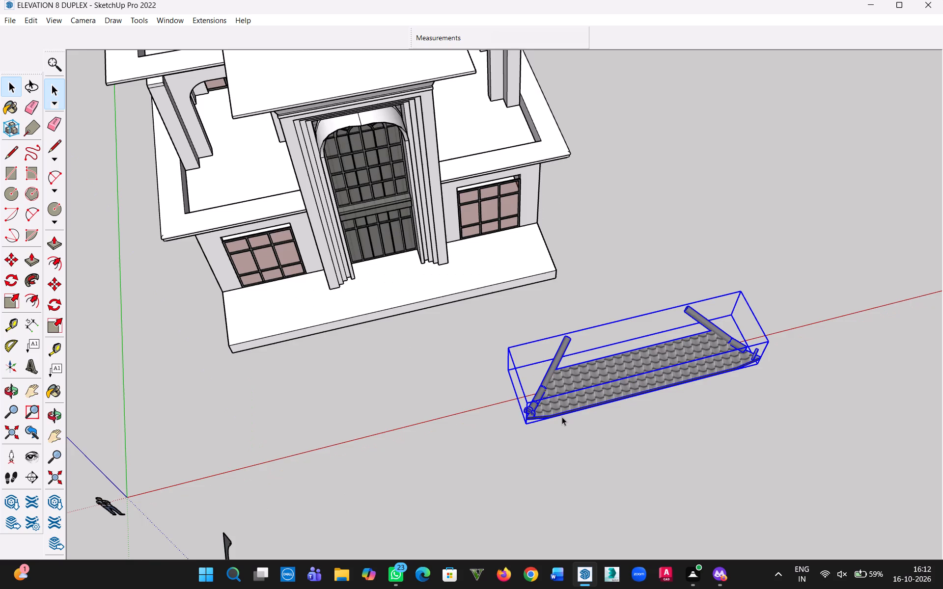
{"action": "middle_click_drag", "start_coordinate": [547, 428], "coordinate": [552, 270]}
{"action": "scroll", "coordinate": [570, 277], "scroll_direction": "up", "scroll_amount": 8}
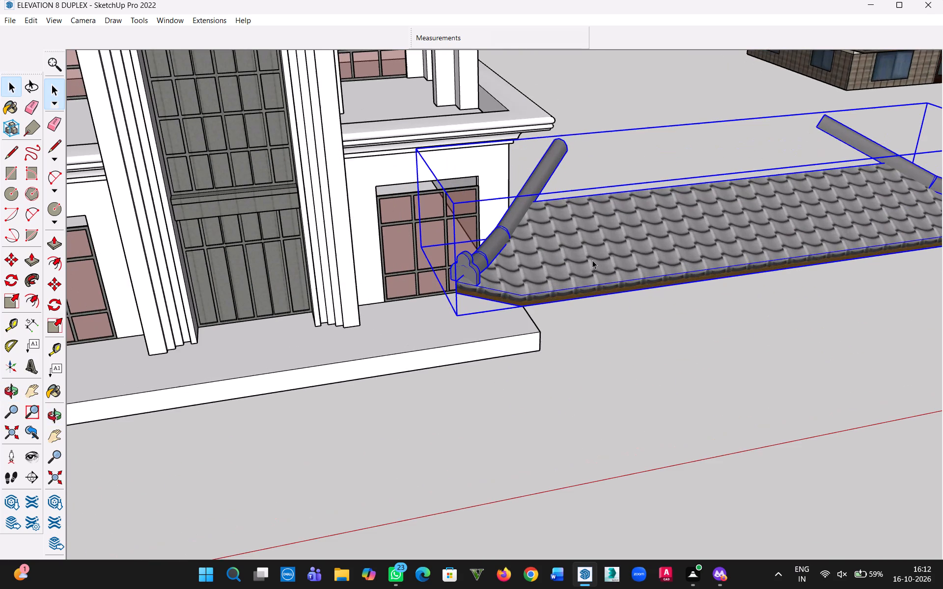
{"action": "left_click", "coordinate": [590, 262]}
{"action": "middle_click_drag", "start_coordinate": [531, 244], "coordinate": [713, 315]}
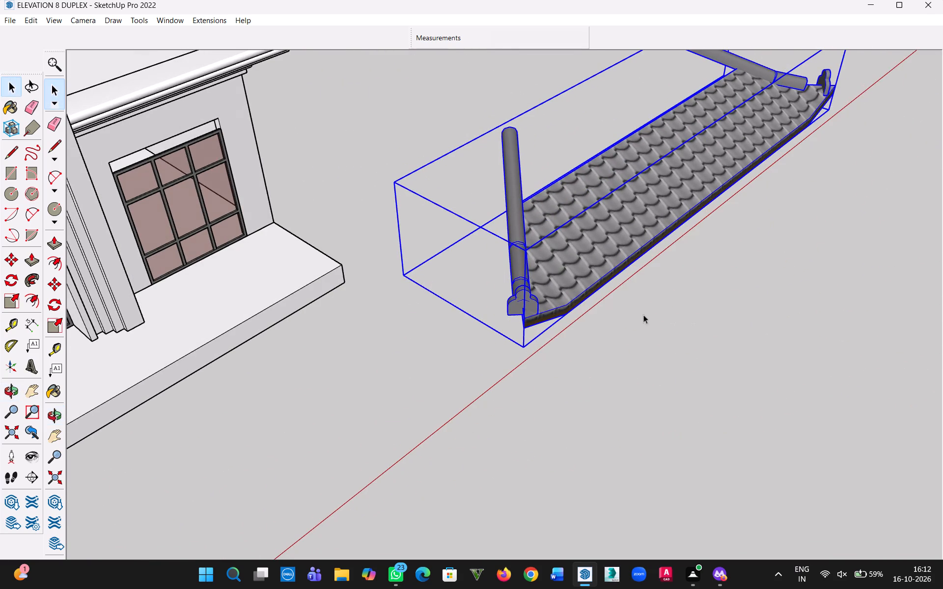
{"action": "key", "text": "k"}
{"action": "key", "text": "m"}
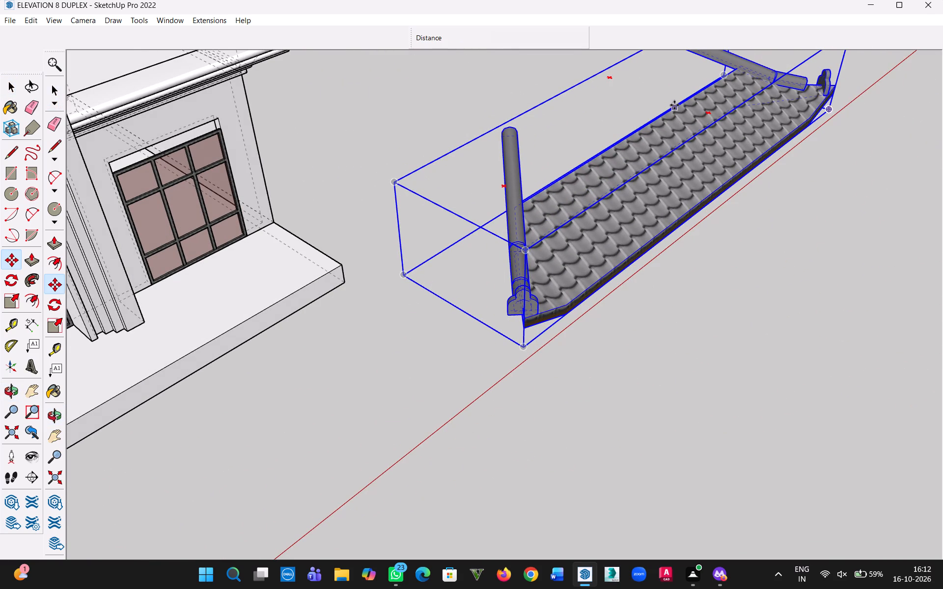
{"action": "left_click", "coordinate": [683, 128]}
{"action": "key", "text": "h"}
{"action": "left_click_drag", "start_coordinate": [272, 348], "coordinate": [813, 380]}
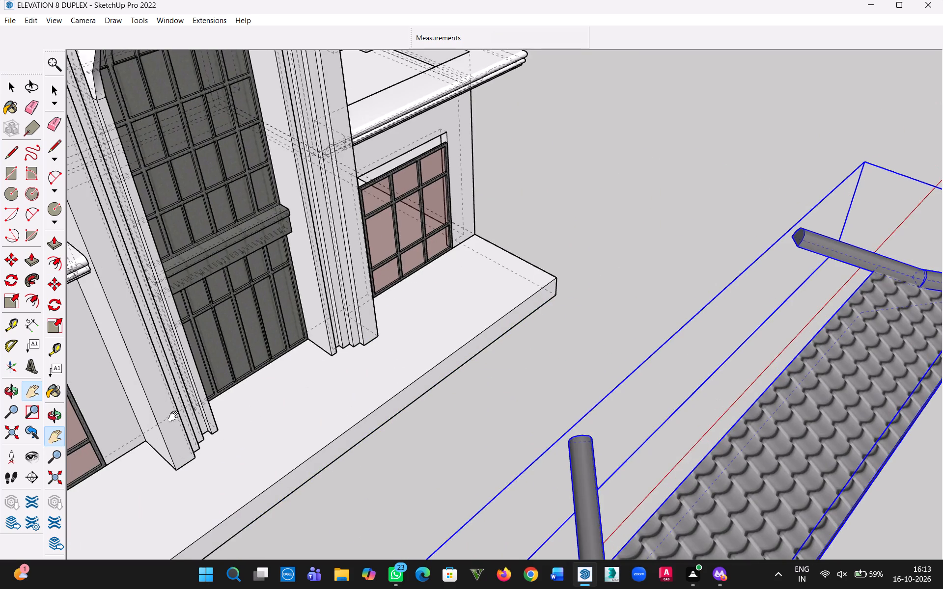
{"action": "left_click_drag", "start_coordinate": [177, 418], "coordinate": [627, 176]}
{"action": "key", "text": "Escape"}
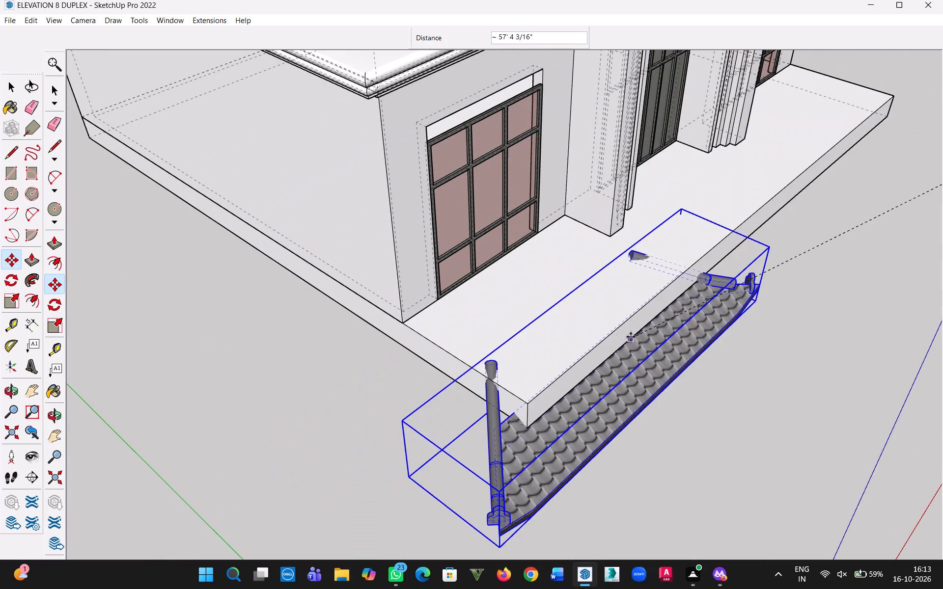
{"action": "left_click", "coordinate": [660, 321]}
Scale the roof group along the green axis to about 0.70, shortening it from its outer end.
{"action": "scroll", "coordinate": [634, 354], "scroll_direction": "down", "scroll_amount": 5}
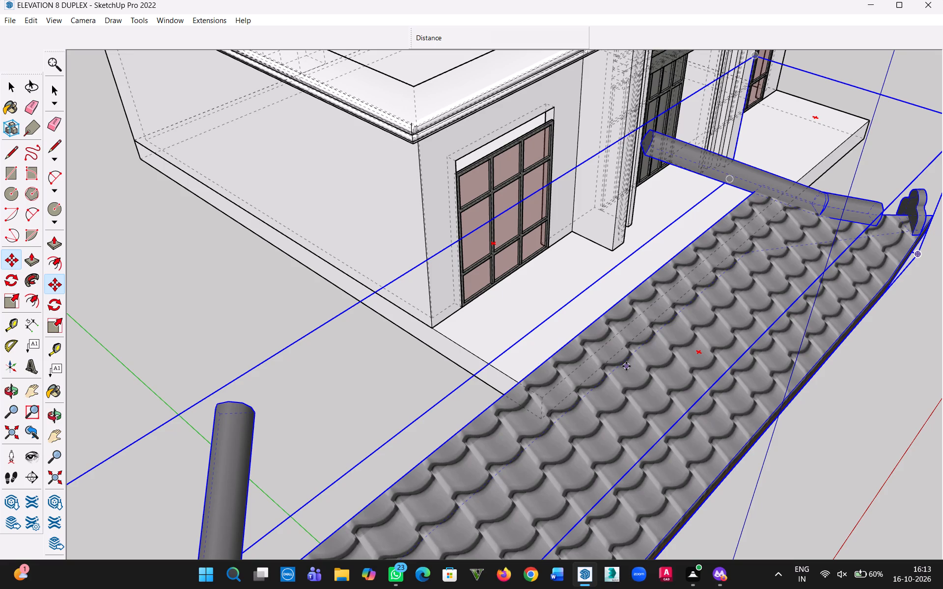
{"action": "middle_click_drag", "start_coordinate": [703, 304], "coordinate": [574, 189]}
{"action": "scroll", "coordinate": [568, 205], "scroll_direction": "down", "scroll_amount": 8}
{"action": "scroll", "coordinate": [409, 188], "scroll_direction": "down", "scroll_amount": 2}
{"action": "middle_click_drag", "start_coordinate": [408, 193], "coordinate": [446, 267]}
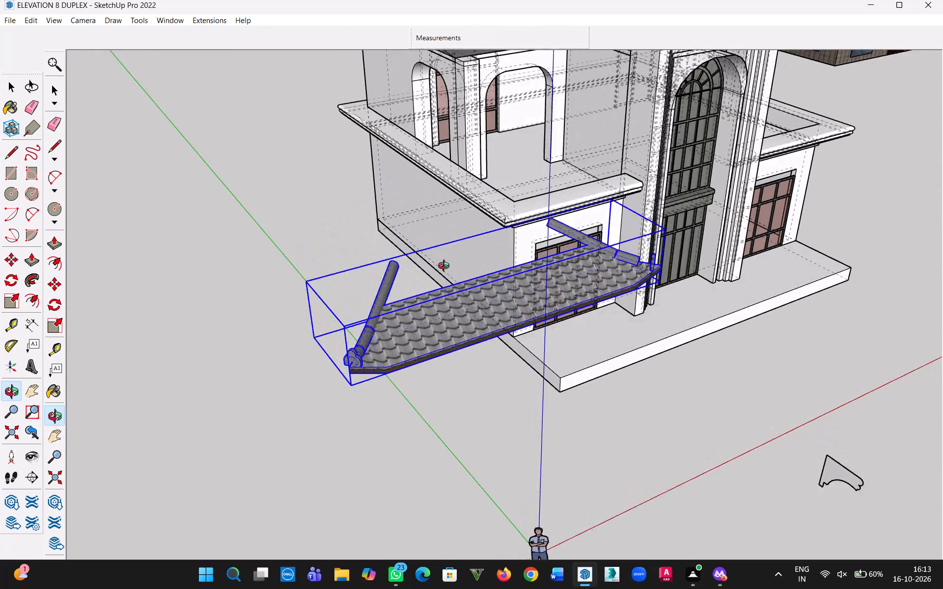
{"action": "middle_click_drag", "start_coordinate": [446, 267], "coordinate": [456, 290]}
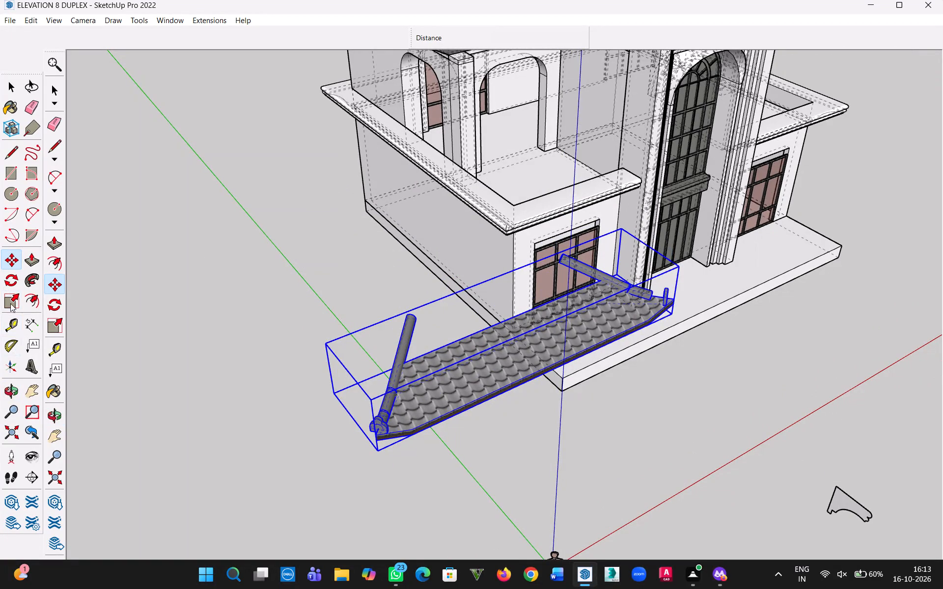
{"action": "left_click", "coordinate": [10, 303]}
{"action": "left_click", "coordinate": [349, 397]}
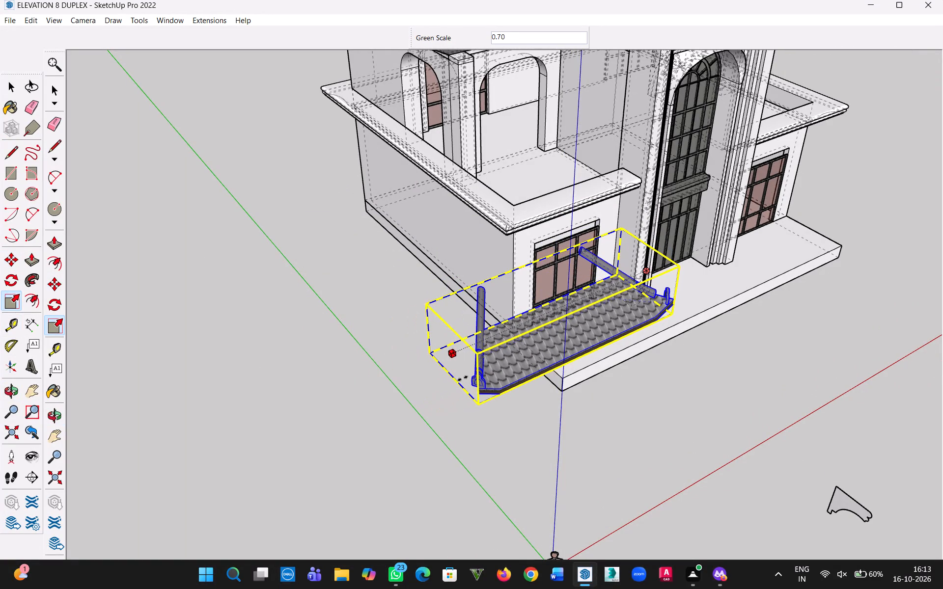
{"action": "left_click", "coordinate": [463, 378]}
{"action": "left_click", "coordinate": [18, 85]}
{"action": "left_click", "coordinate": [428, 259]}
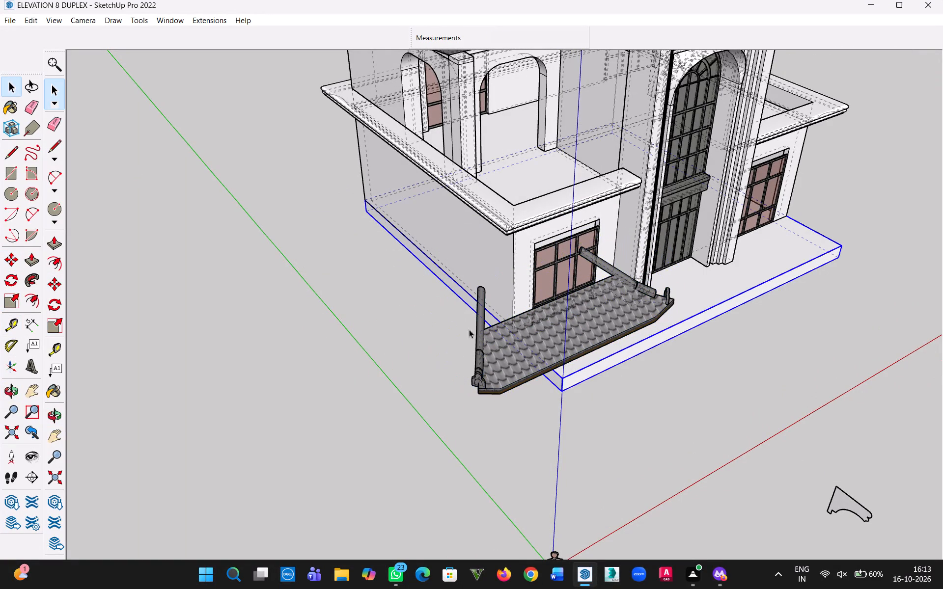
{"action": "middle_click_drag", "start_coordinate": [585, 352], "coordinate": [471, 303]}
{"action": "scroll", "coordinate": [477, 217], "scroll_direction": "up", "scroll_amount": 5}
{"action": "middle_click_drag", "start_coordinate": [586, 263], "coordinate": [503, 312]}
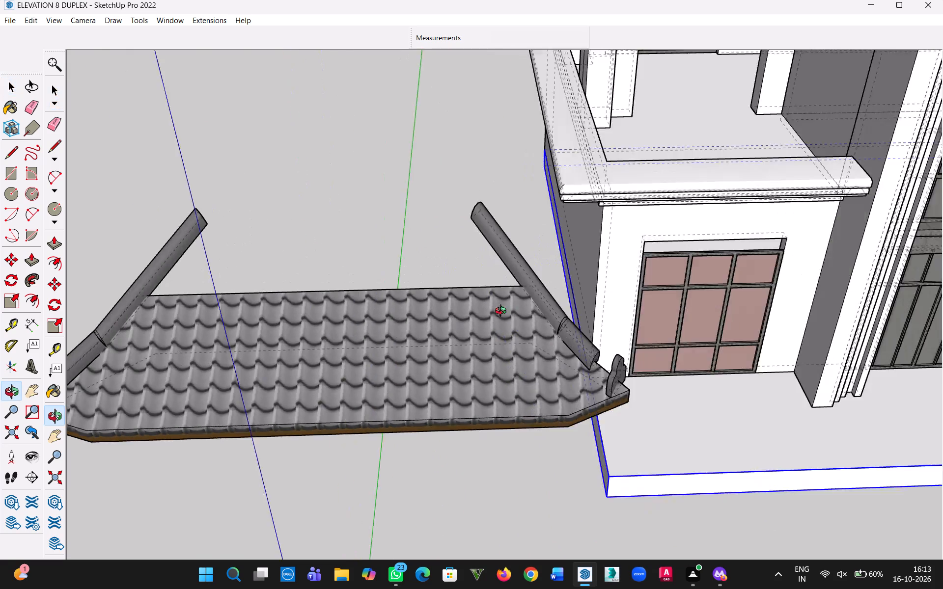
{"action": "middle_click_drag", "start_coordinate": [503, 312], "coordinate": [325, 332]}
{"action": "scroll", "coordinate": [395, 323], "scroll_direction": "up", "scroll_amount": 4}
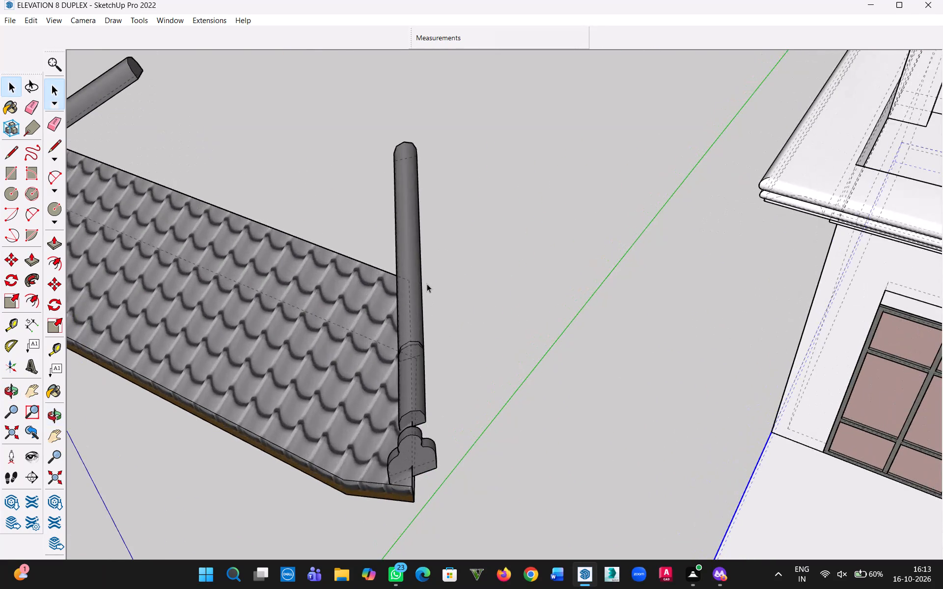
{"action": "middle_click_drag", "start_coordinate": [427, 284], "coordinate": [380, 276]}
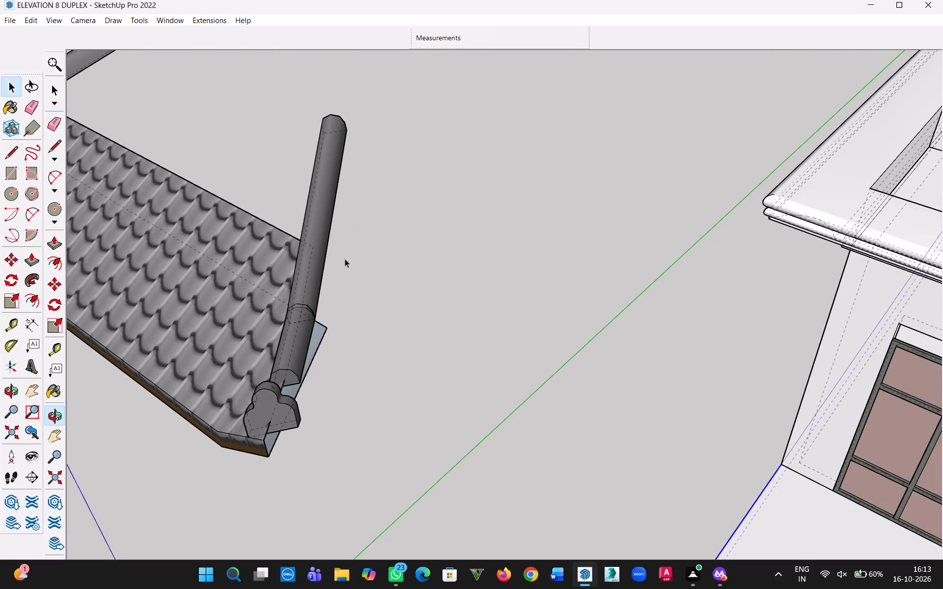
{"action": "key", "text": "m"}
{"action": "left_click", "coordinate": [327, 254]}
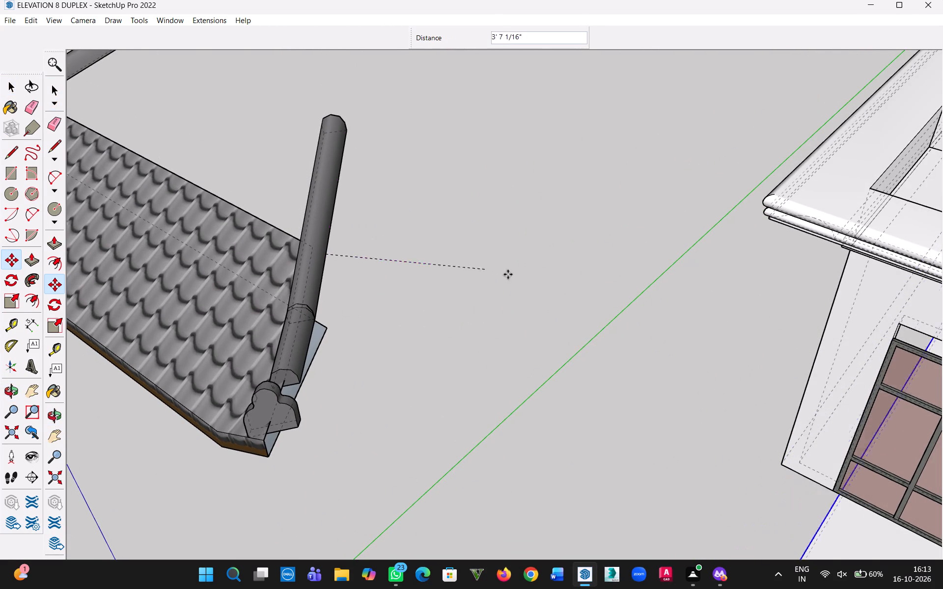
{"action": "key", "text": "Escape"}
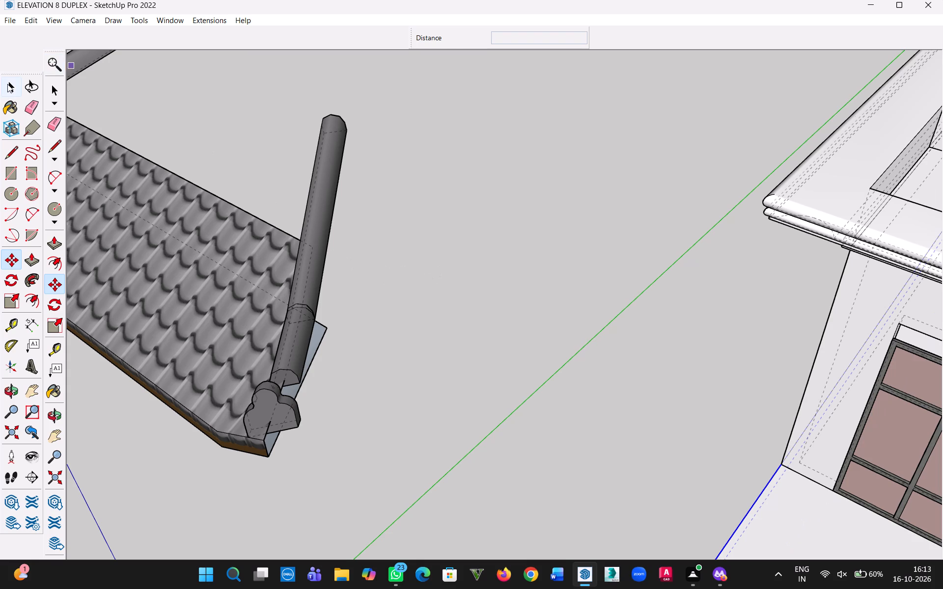
Move the roof group about 33 ft 6 in by its hip-ridge edge onto the ground-floor window opening's upper corner nearest the central arched bay.
{"action": "left_click", "coordinate": [7, 84]}
{"action": "left_click", "coordinate": [337, 266]}
{"action": "left_click", "coordinate": [304, 261]}
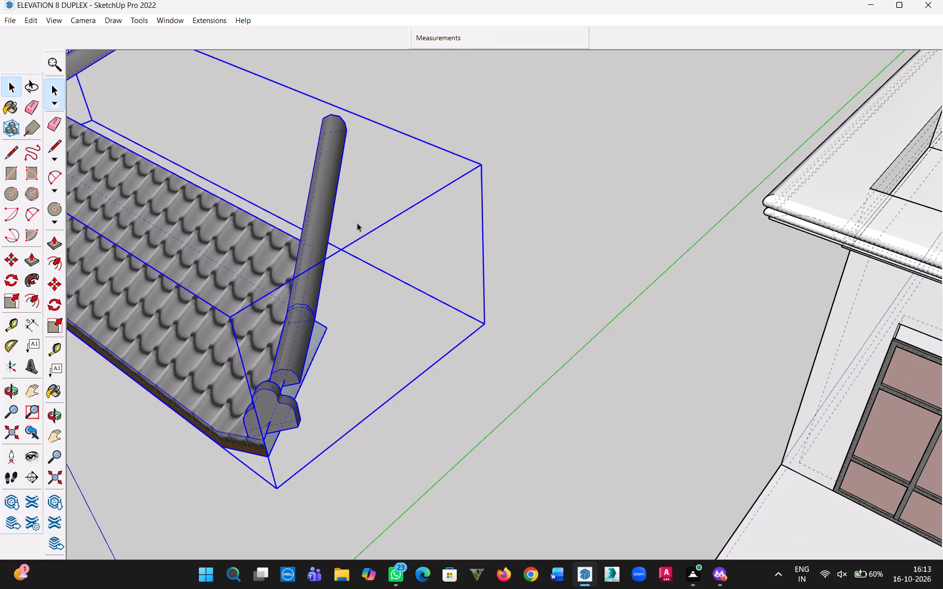
{"action": "key", "text": "m"}
{"action": "scroll", "coordinate": [328, 244], "scroll_direction": "up", "scroll_amount": 3}
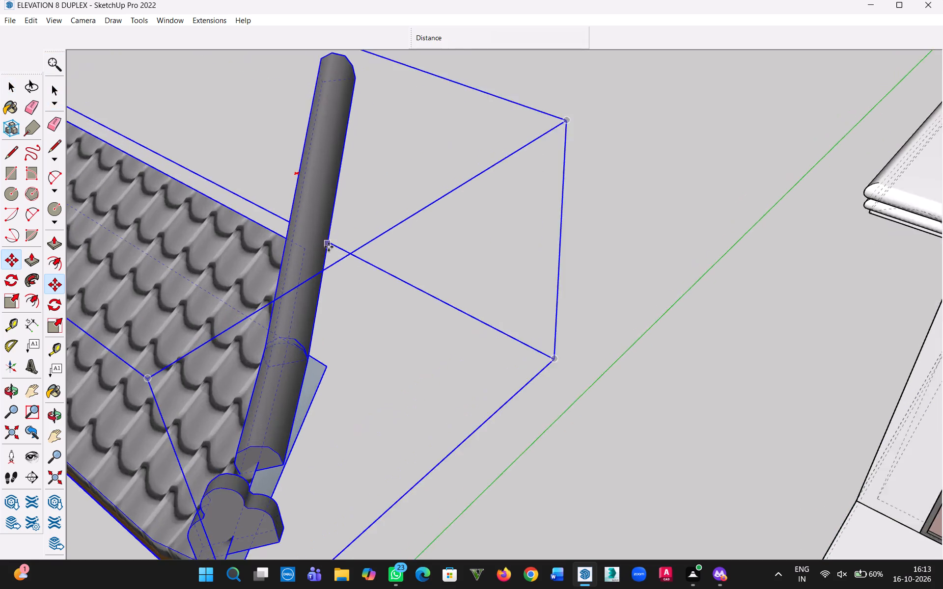
{"action": "scroll", "coordinate": [329, 247], "scroll_direction": "up", "scroll_amount": 6}
{"action": "scroll", "coordinate": [332, 271], "scroll_direction": "down", "scroll_amount": 3}
{"action": "middle_click", "coordinate": [332, 271]}
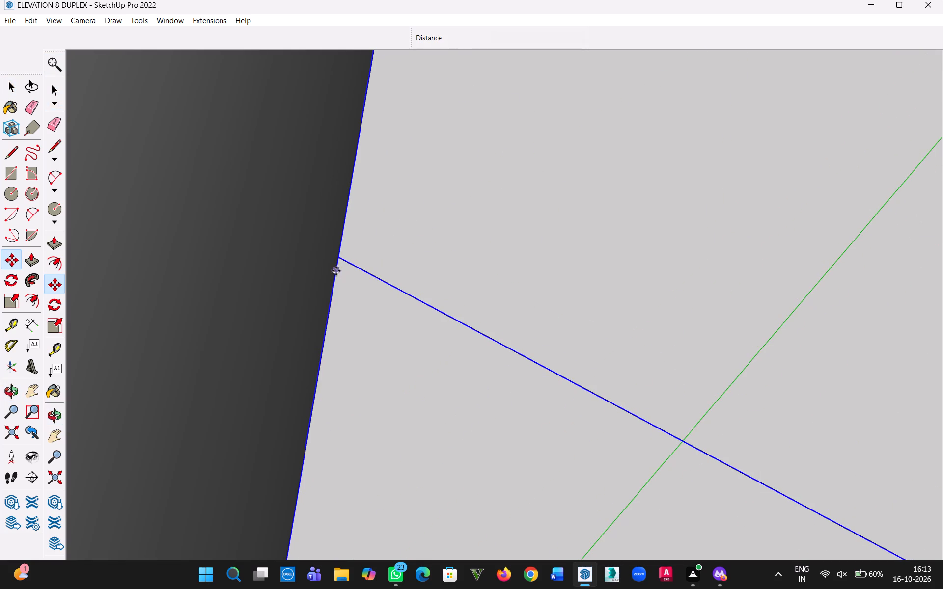
{"action": "left_click", "coordinate": [336, 271]}
{"action": "scroll", "coordinate": [546, 347], "scroll_direction": "down", "scroll_amount": 15}
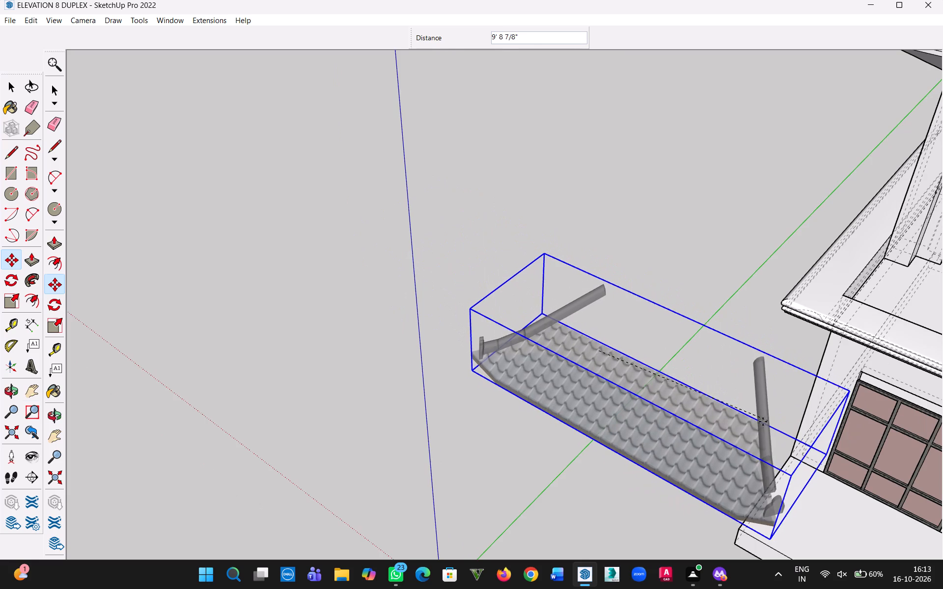
{"action": "key", "text": "h"}
{"action": "left_click_drag", "start_coordinate": [743, 412], "coordinate": [370, 272]}
{"action": "middle_click_drag", "start_coordinate": [590, 376], "coordinate": [711, 292]}
{"action": "scroll", "coordinate": [744, 286], "scroll_direction": "up", "scroll_amount": 7}
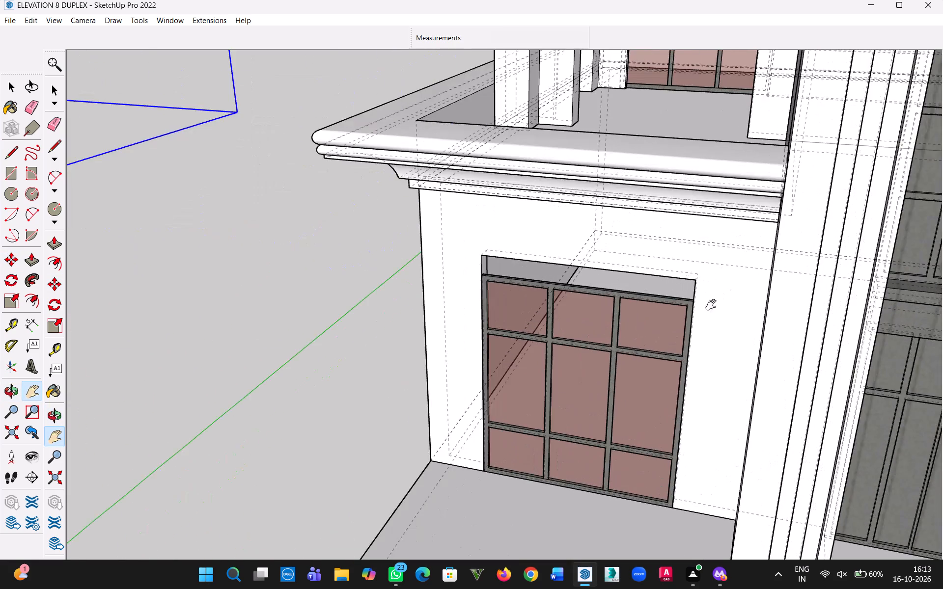
{"action": "middle_click_drag", "start_coordinate": [688, 332], "coordinate": [769, 297]}
{"action": "key", "text": "Escape"}
{"action": "scroll", "coordinate": [714, 267], "scroll_direction": "up", "scroll_amount": 15}
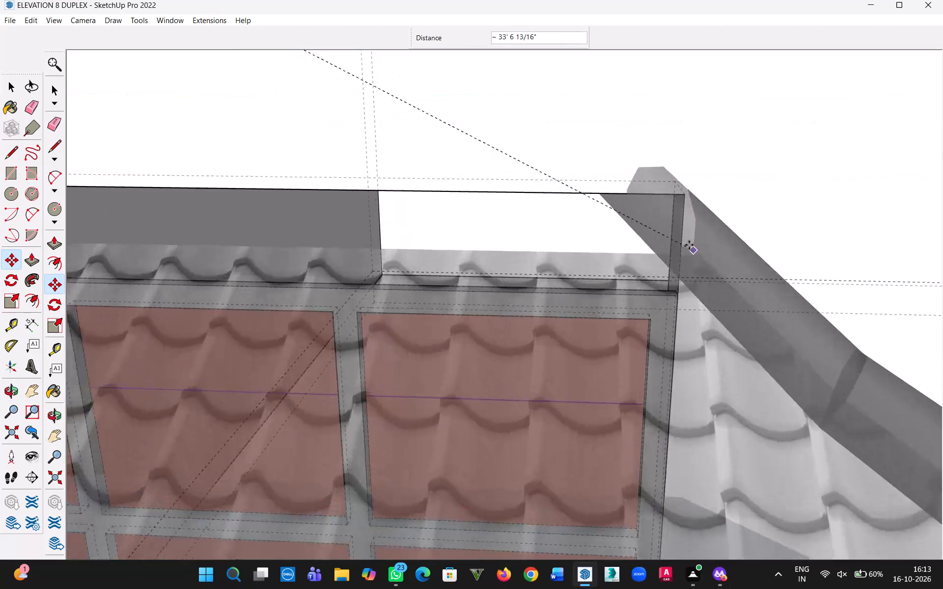
{"action": "left_click", "coordinate": [685, 193]}
Scale the roof group down uniformly from its lower outer front corner to reduce its overhang around the ground-floor window.
{"action": "scroll", "coordinate": [564, 331], "scroll_direction": "down", "scroll_amount": 15}
{"action": "middle_click_drag", "start_coordinate": [432, 348], "coordinate": [613, 259]}
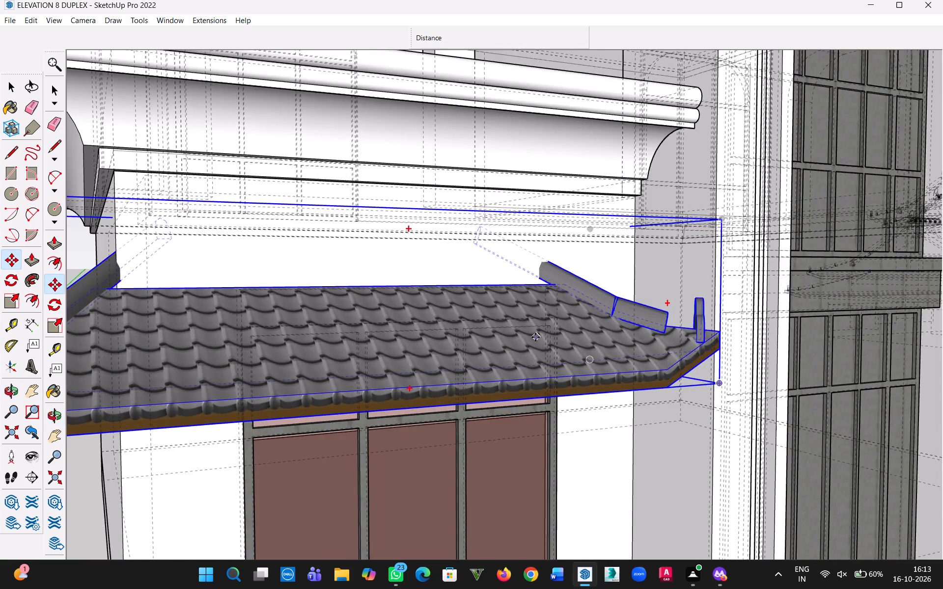
{"action": "scroll", "coordinate": [534, 341], "scroll_direction": "down", "scroll_amount": 10}
{"action": "middle_click_drag", "start_coordinate": [394, 366], "coordinate": [407, 249]}
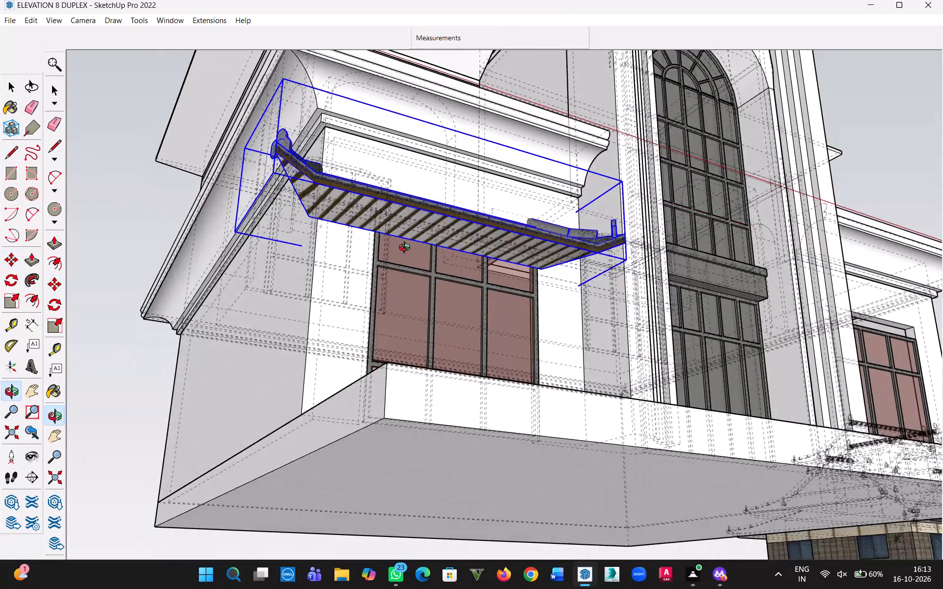
{"action": "middle_click_drag", "start_coordinate": [407, 249], "coordinate": [392, 283]}
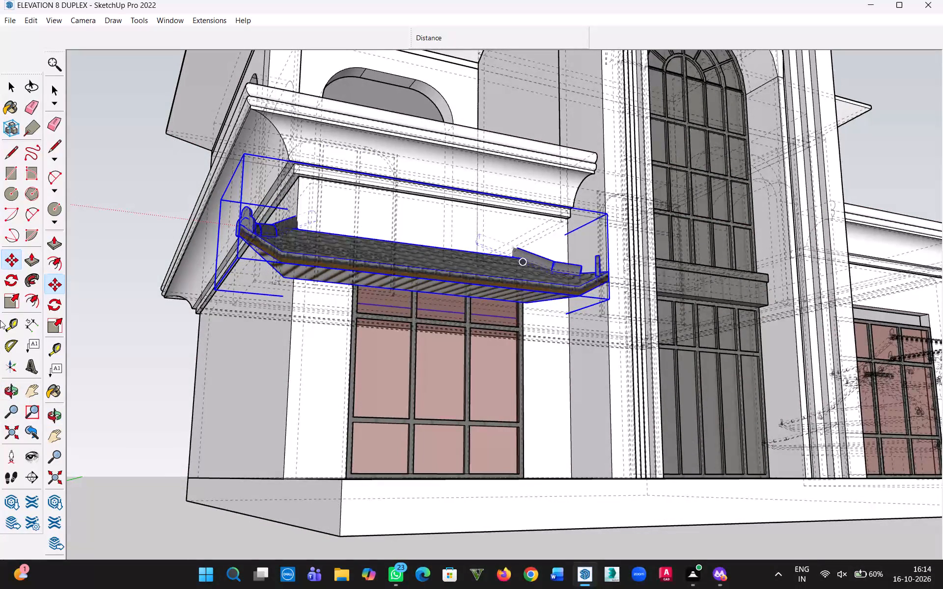
{"action": "left_click", "coordinate": [16, 300]}
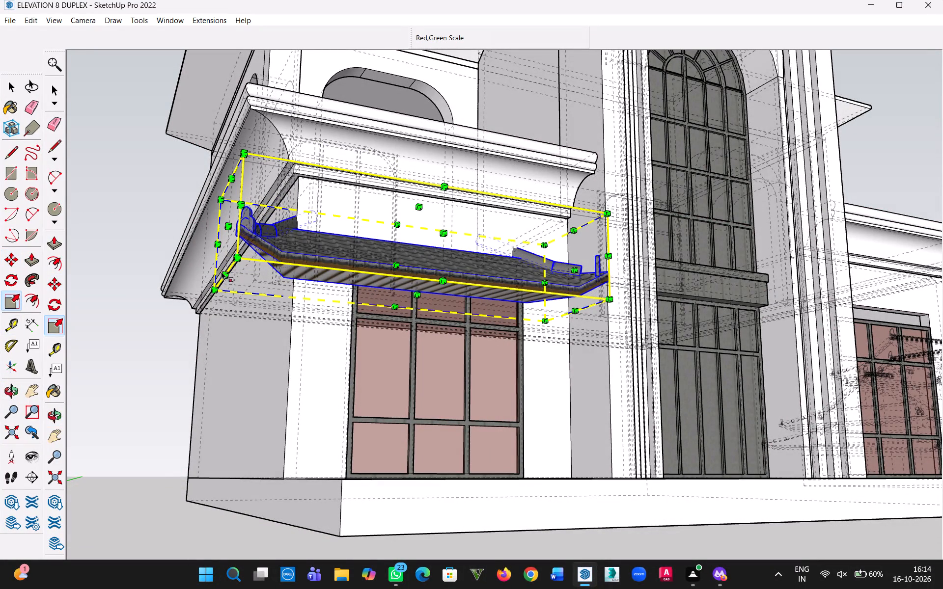
{"action": "middle_click_drag", "start_coordinate": [240, 212], "coordinate": [289, 293]}
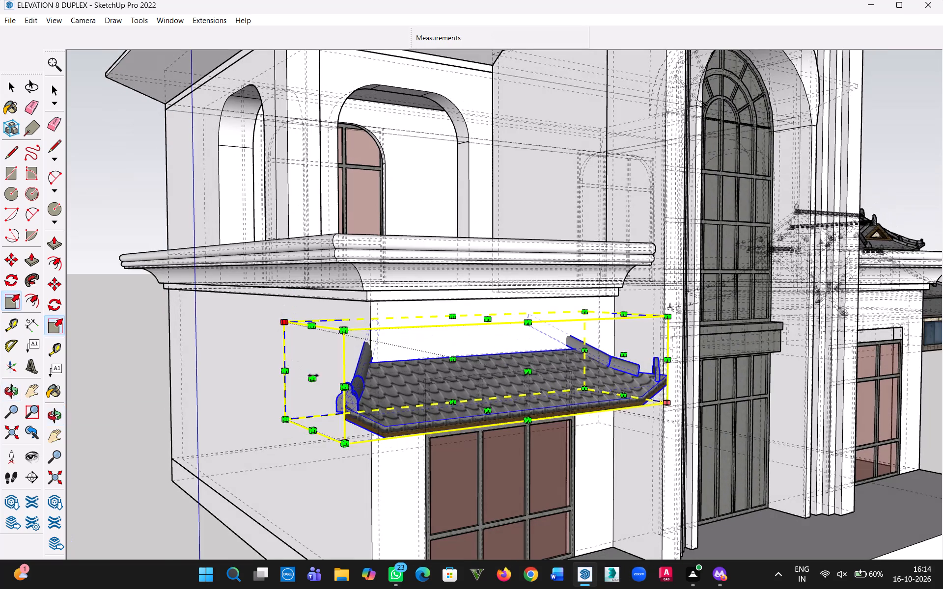
{"action": "left_click", "coordinate": [342, 442]}
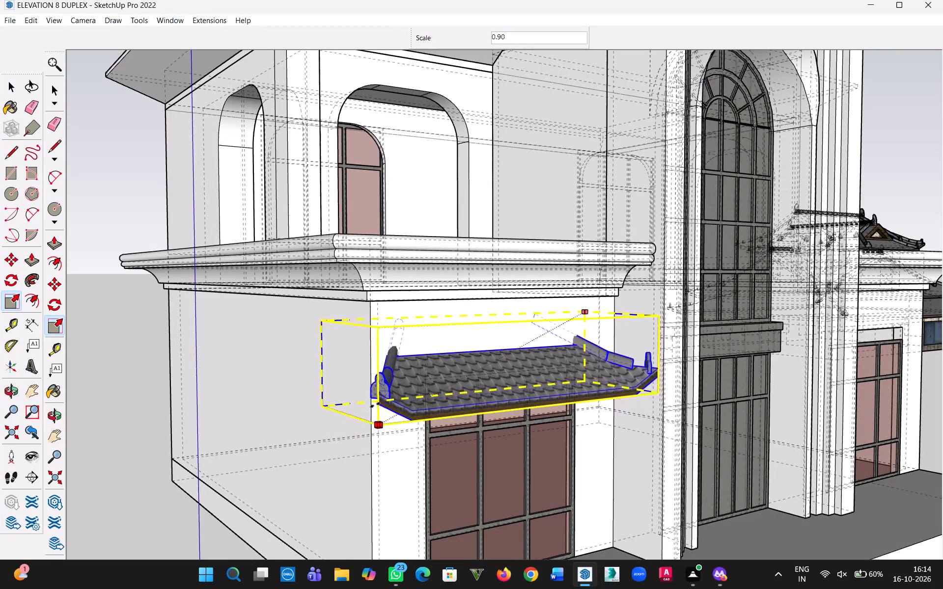
{"action": "left_click", "coordinate": [402, 398]}
Shrink the roof group uniformly again from its lower outer front corner to about 0.89.
{"action": "middle_click_drag", "start_coordinate": [506, 438], "coordinate": [439, 285]}
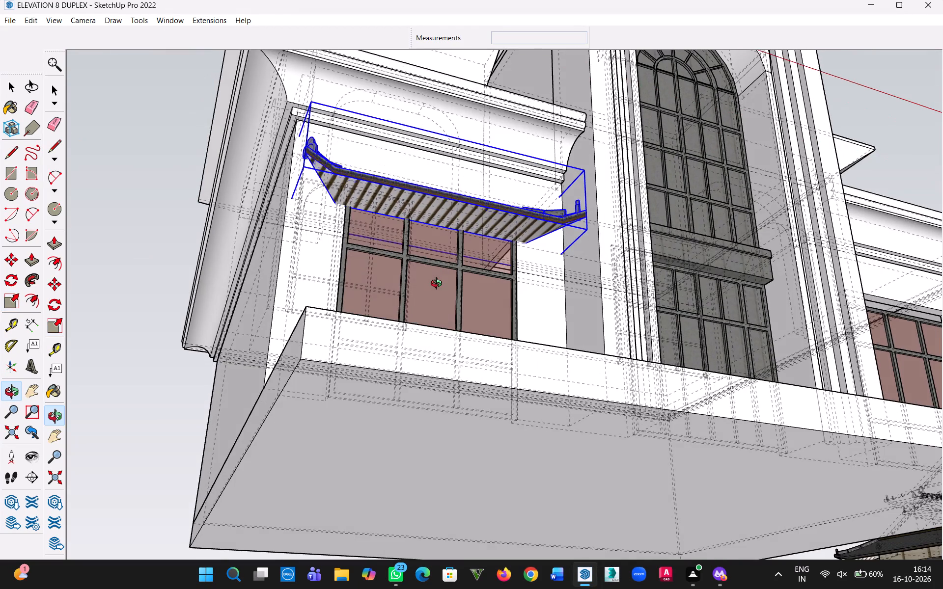
{"action": "middle_click_drag", "start_coordinate": [439, 285], "coordinate": [401, 414]}
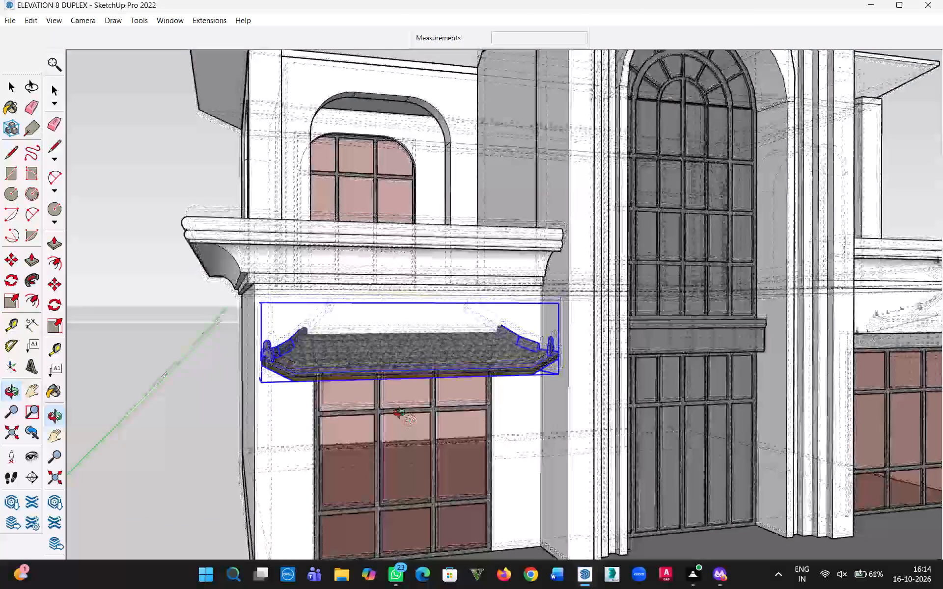
{"action": "middle_click_drag", "start_coordinate": [401, 414], "coordinate": [433, 439]}
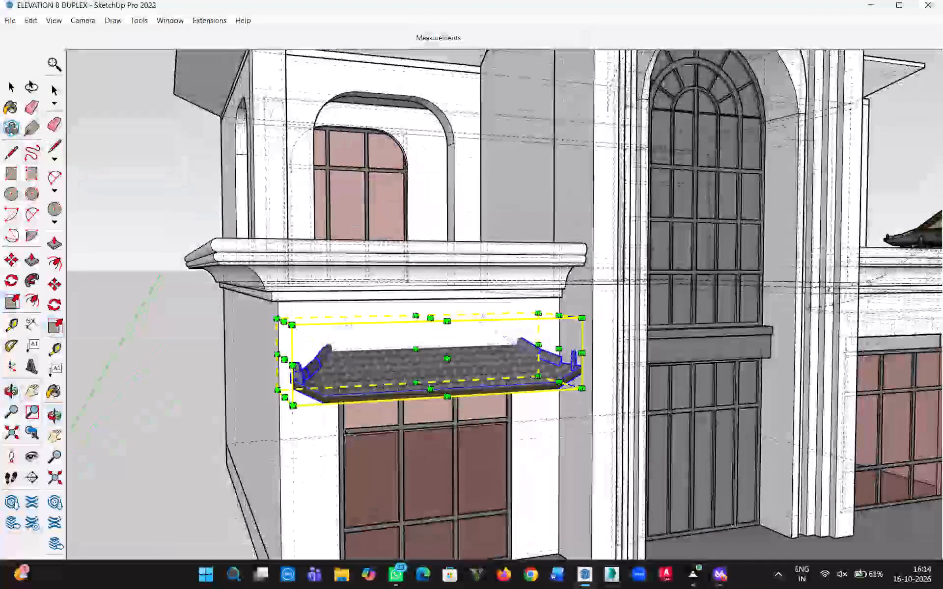
{"action": "left_click", "coordinate": [292, 403]}
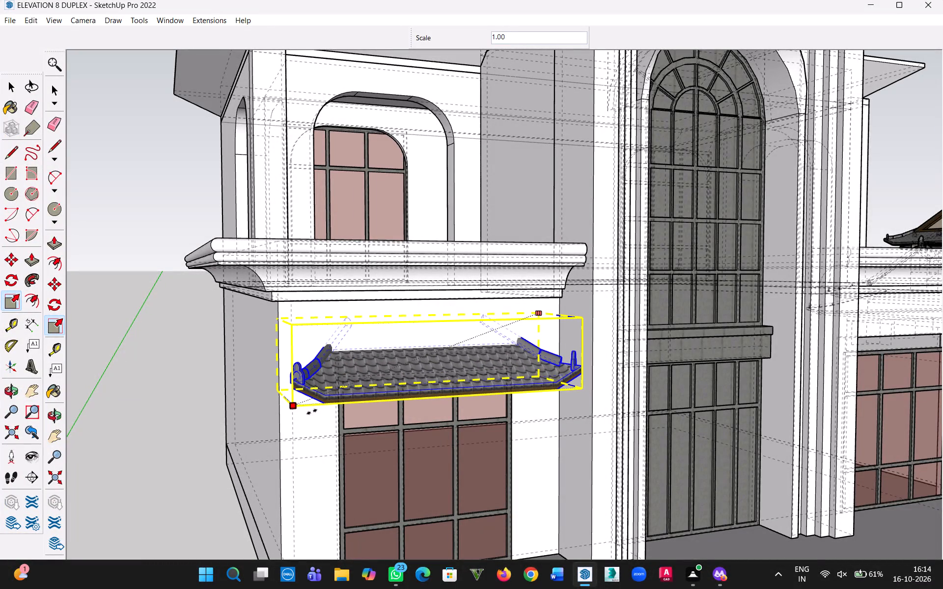
{"action": "middle_click_drag", "start_coordinate": [323, 407], "coordinate": [292, 471]}
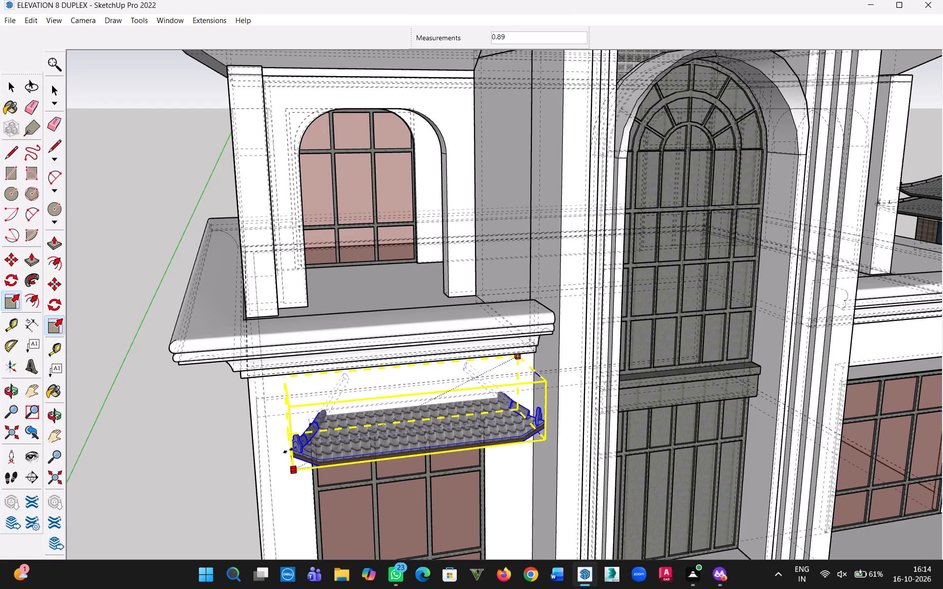
{"action": "left_click", "coordinate": [288, 451]}
Move the roof group by the outer hip ridge's edge point to the window opening's upper corner nearest the building's outer corner.
{"action": "middle_click_drag", "start_coordinate": [281, 439], "coordinate": [252, 252]}
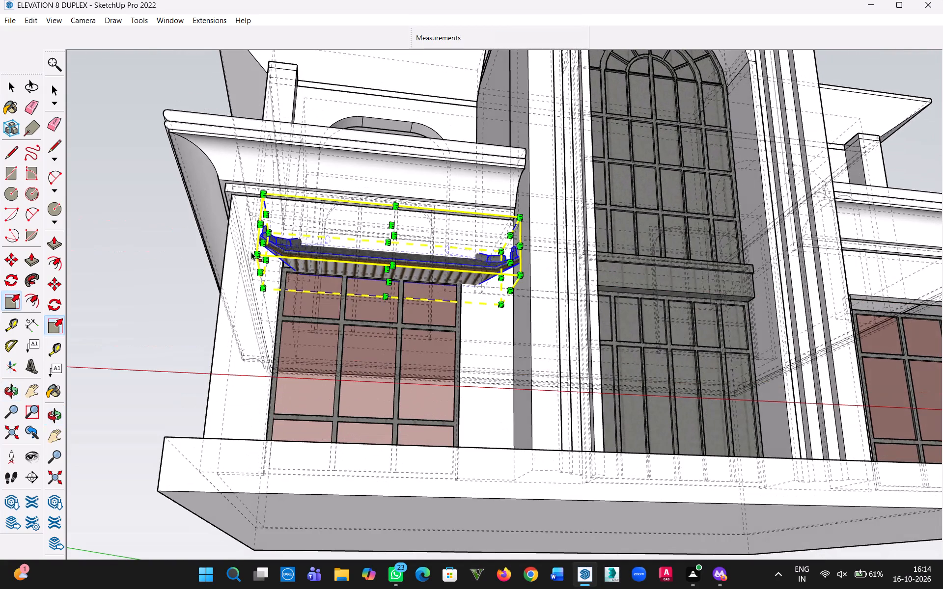
{"action": "left_click", "coordinate": [9, 88]}
{"action": "middle_click_drag", "start_coordinate": [119, 202], "coordinate": [252, 274]}
{"action": "scroll", "coordinate": [503, 388], "scroll_direction": "up", "scroll_amount": 15}
{"action": "scroll", "coordinate": [444, 326], "scroll_direction": "down", "scroll_amount": 2}
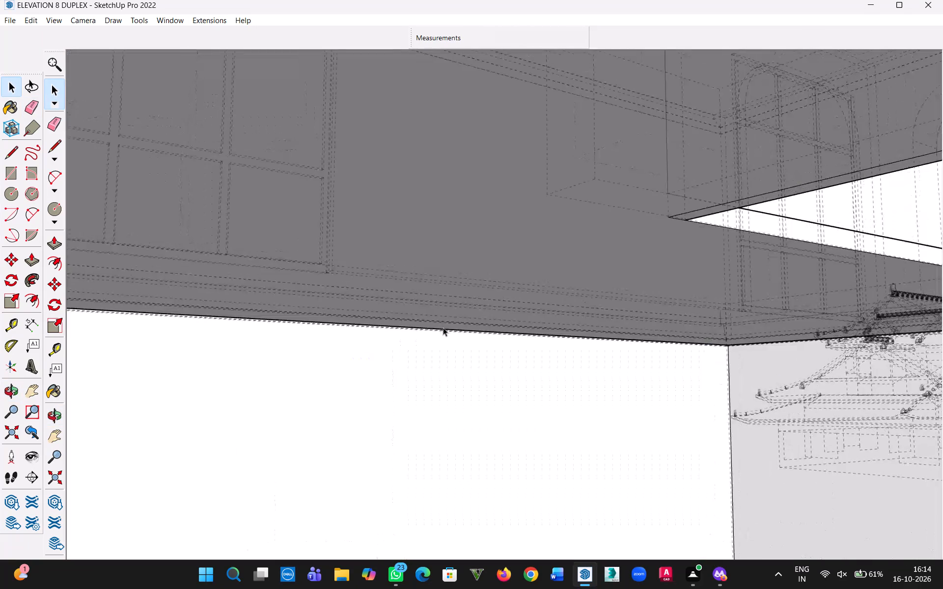
{"action": "scroll", "coordinate": [443, 327], "scroll_direction": "down", "scroll_amount": 7}
{"action": "scroll", "coordinate": [486, 329], "scroll_direction": "down", "scroll_amount": 6}
{"action": "middle_click_drag", "start_coordinate": [502, 338], "coordinate": [533, 384]}
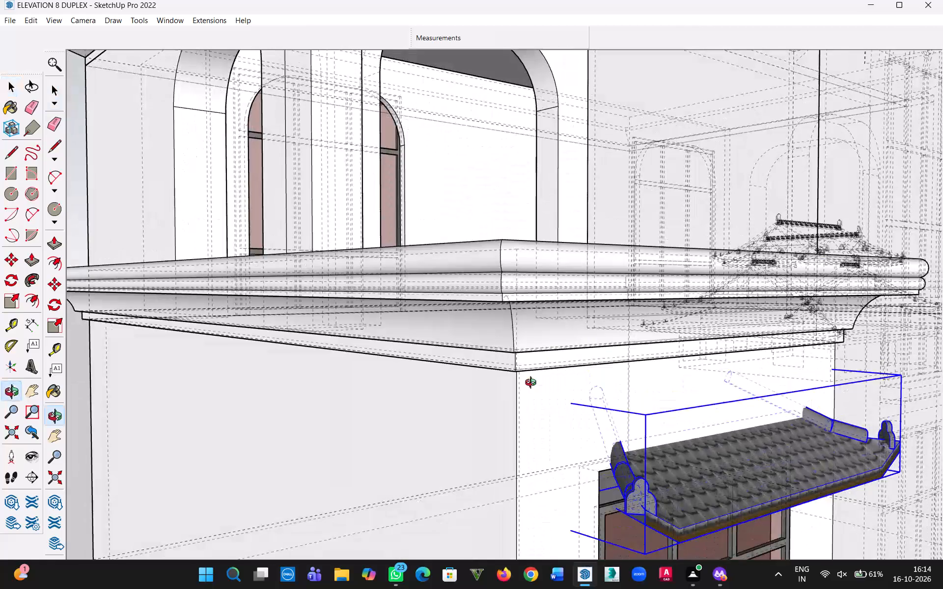
{"action": "middle_click_drag", "start_coordinate": [533, 384], "coordinate": [533, 357]}
{"action": "scroll", "coordinate": [622, 391], "scroll_direction": "up", "scroll_amount": 12}
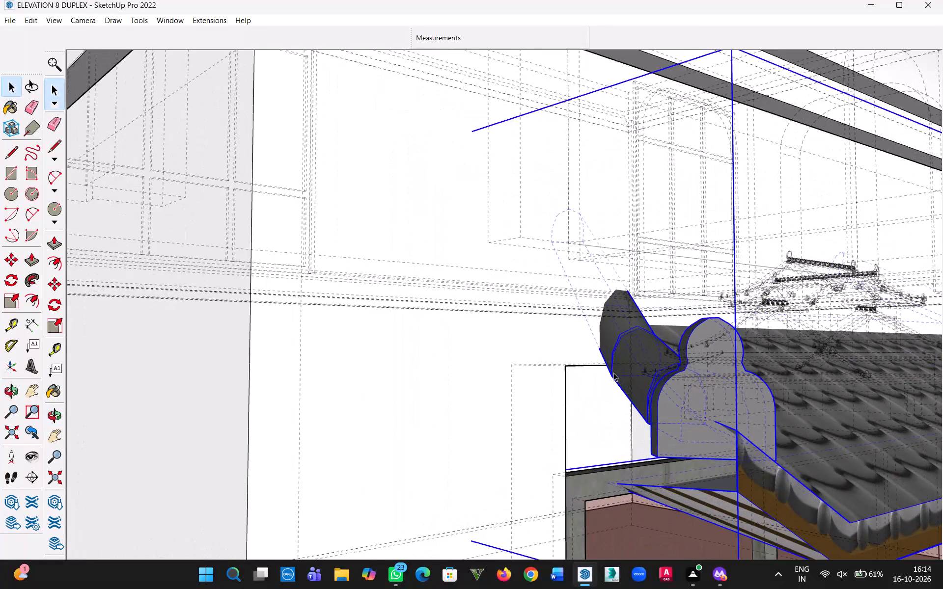
{"action": "scroll", "coordinate": [613, 373], "scroll_direction": "up", "scroll_amount": 4}
{"action": "key", "text": "m"}
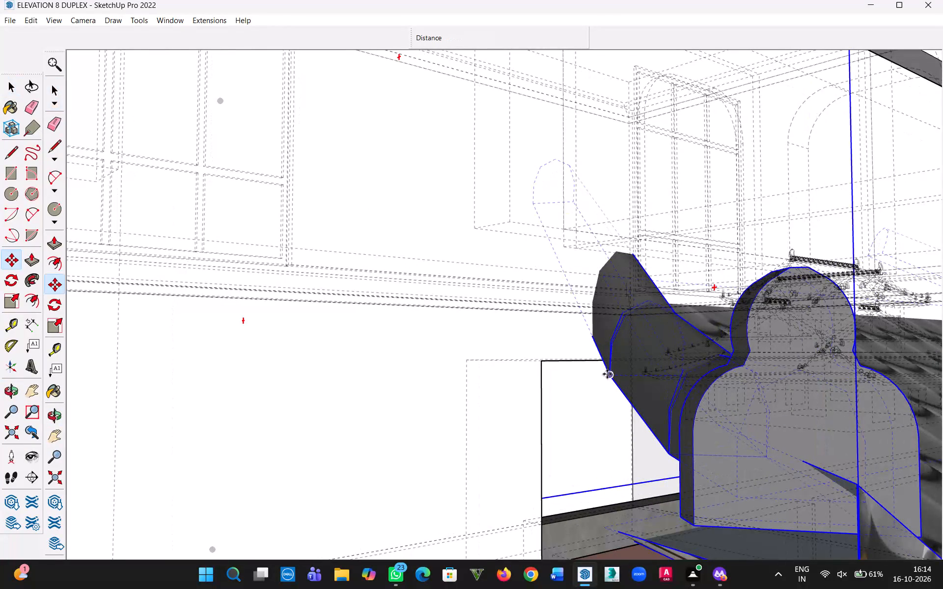
{"action": "left_click", "coordinate": [609, 375]}
{"action": "left_click", "coordinate": [540, 365]}
Examine the roof group's fit against the wall and window opening from underneath, the side and the front.
{"action": "scroll", "coordinate": [670, 405], "scroll_direction": "down", "scroll_amount": 4}
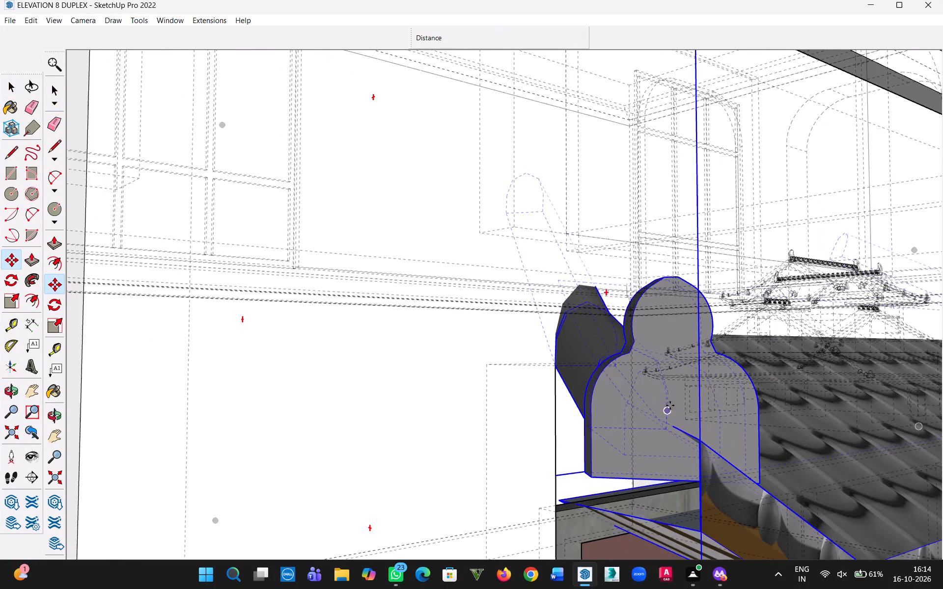
{"action": "scroll", "coordinate": [670, 405], "scroll_direction": "down", "scroll_amount": 2}
{"action": "middle_click_drag", "start_coordinate": [672, 409], "coordinate": [694, 350]}
{"action": "scroll", "coordinate": [704, 423], "scroll_direction": "down", "scroll_amount": 3}
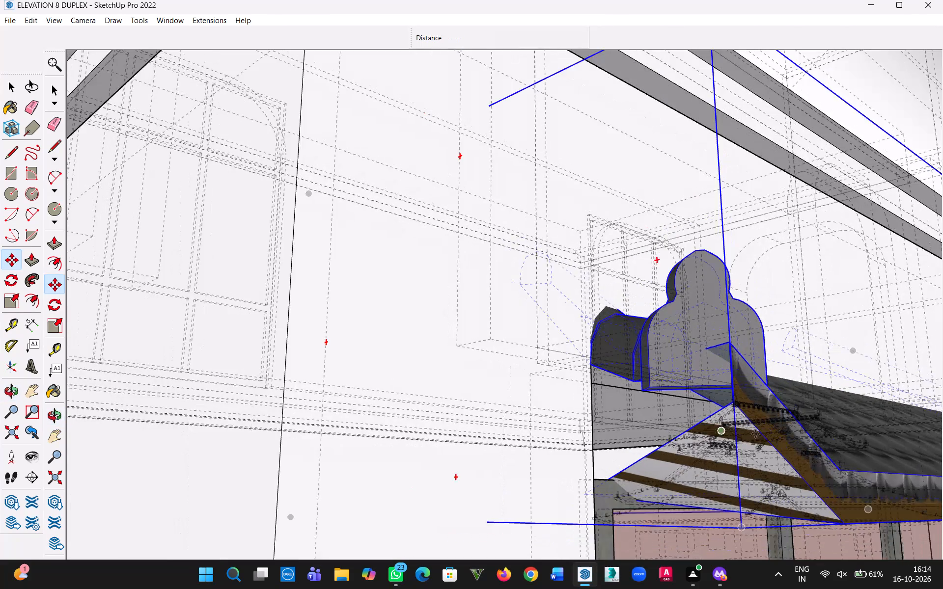
{"action": "middle_click_drag", "start_coordinate": [793, 447], "coordinate": [165, 412]}
{"action": "scroll", "coordinate": [487, 356], "scroll_direction": "down", "scroll_amount": 13}
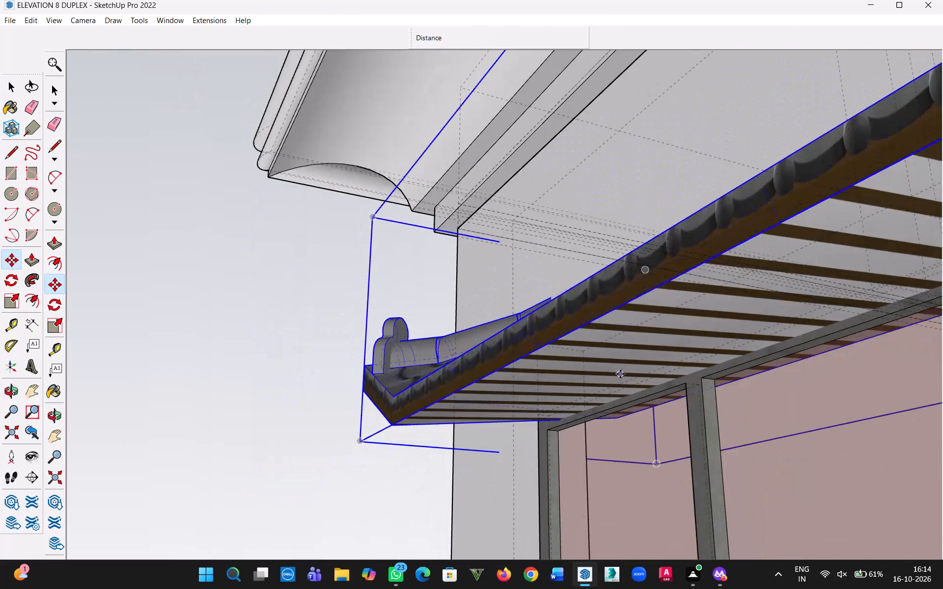
{"action": "scroll", "coordinate": [620, 374], "scroll_direction": "down", "scroll_amount": 3}
{"action": "scroll", "coordinate": [742, 310], "scroll_direction": "down", "scroll_amount": 8}
{"action": "middle_click_drag", "start_coordinate": [829, 316], "coordinate": [708, 397]}
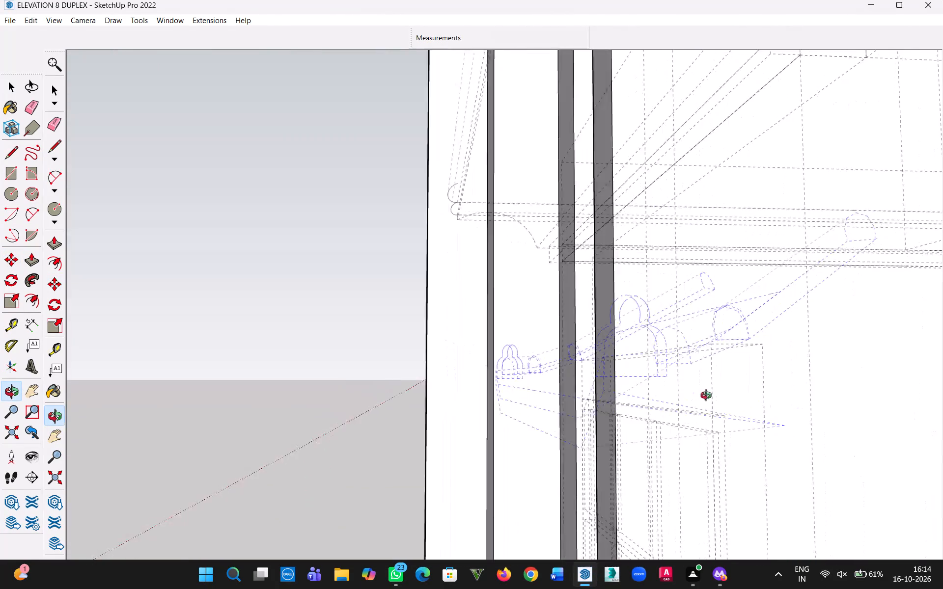
{"action": "middle_click_drag", "start_coordinate": [708, 397], "coordinate": [817, 441]}
{"action": "middle_click_drag", "start_coordinate": [712, 403], "coordinate": [942, 380]}
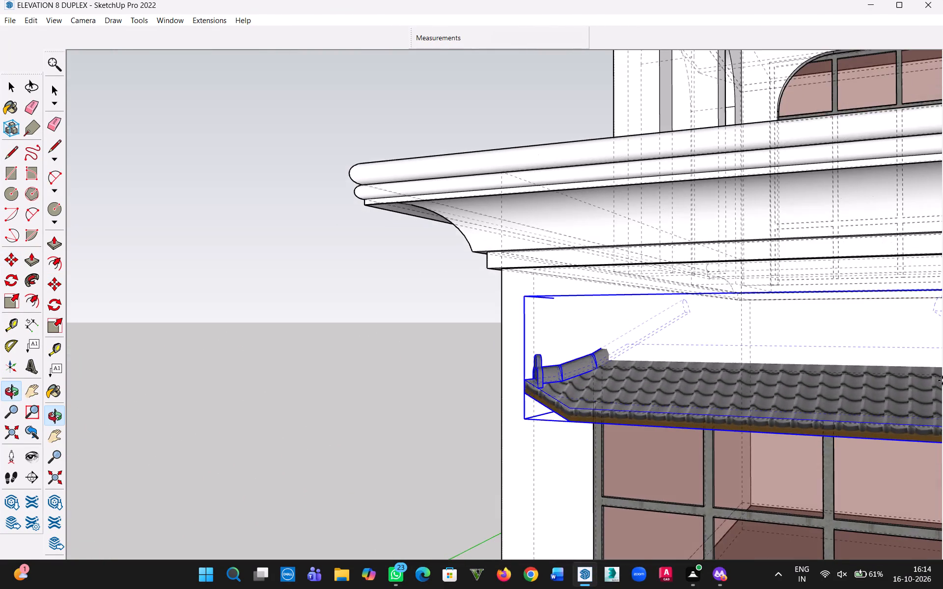
{"action": "middle_click_drag", "start_coordinate": [942, 380], "coordinate": [942, 381]}
{"action": "scroll", "coordinate": [813, 412], "scroll_direction": "down", "scroll_amount": 10}
{"action": "key", "text": "h"}
{"action": "left_click_drag", "start_coordinate": [763, 421], "coordinate": [547, 380]}
{"action": "middle_click_drag", "start_coordinate": [544, 384], "coordinate": [633, 265]}
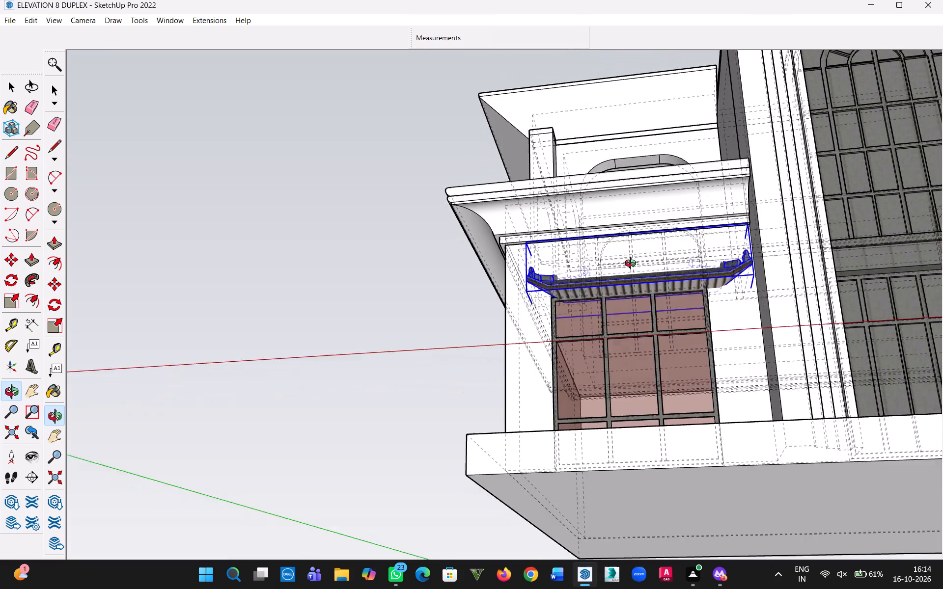
{"action": "middle_click_drag", "start_coordinate": [633, 265], "coordinate": [649, 294]}
Scale the roof group along the green axis to about 1.13, lengthening its outer end toward the wall's outer corner, and deselect it.
{"action": "scroll", "coordinate": [650, 295], "scroll_direction": "up", "scroll_amount": 9}
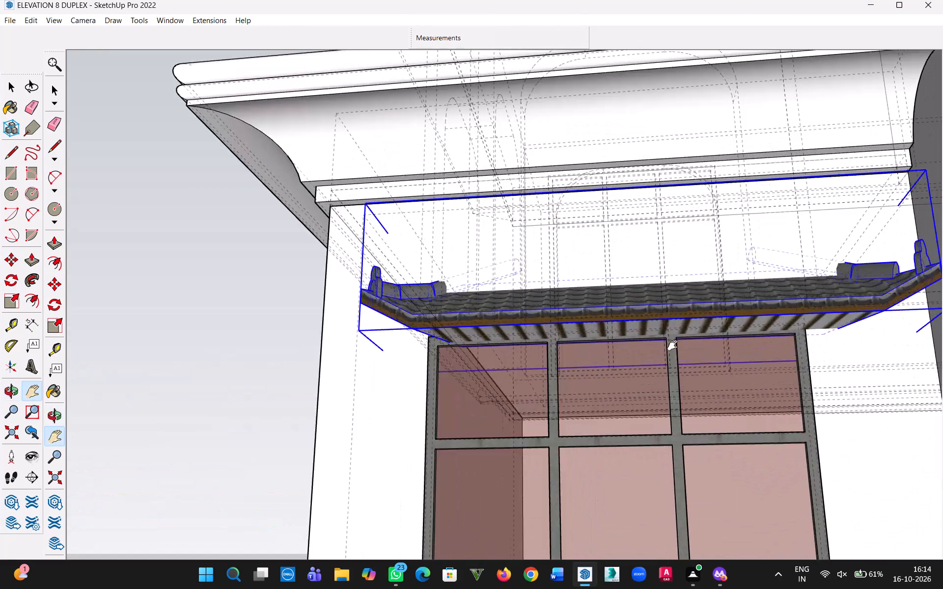
{"action": "middle_click_drag", "start_coordinate": [675, 346], "coordinate": [717, 249]}
{"action": "middle_click_drag", "start_coordinate": [723, 243], "coordinate": [701, 248]}
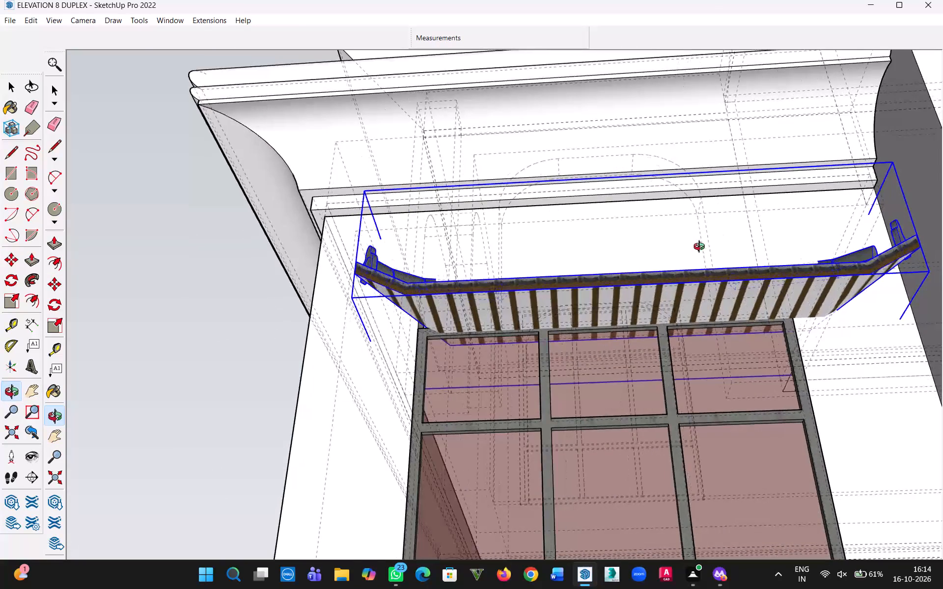
{"action": "middle_click_drag", "start_coordinate": [701, 248], "coordinate": [784, 266]}
{"action": "left_click", "coordinate": [10, 300]}
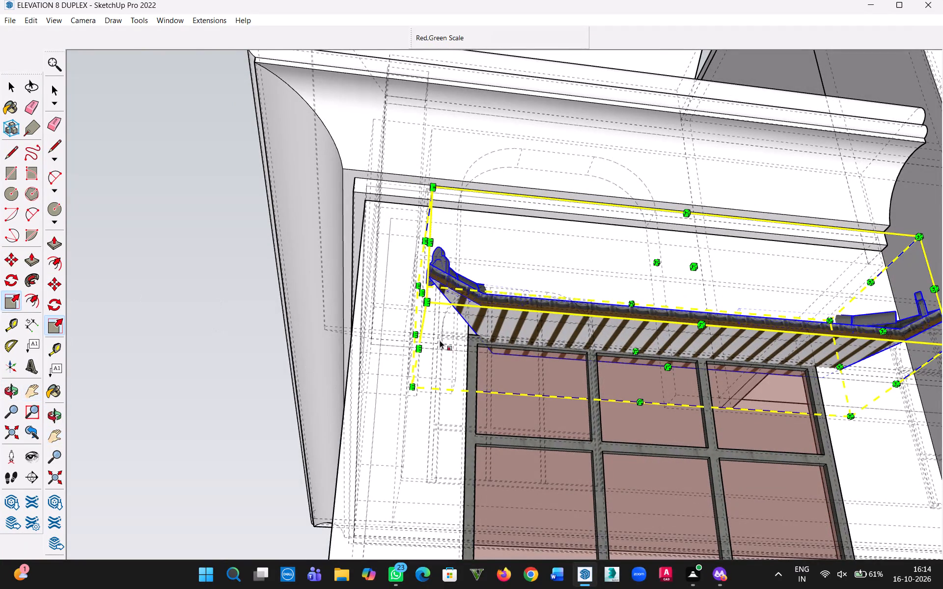
{"action": "left_click", "coordinate": [420, 289]}
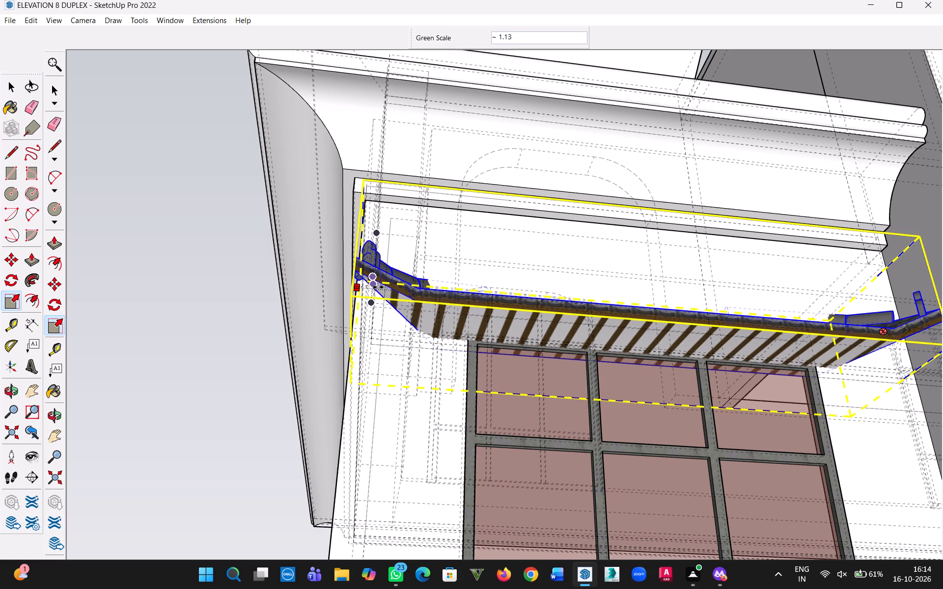
{"action": "left_click", "coordinate": [379, 290]}
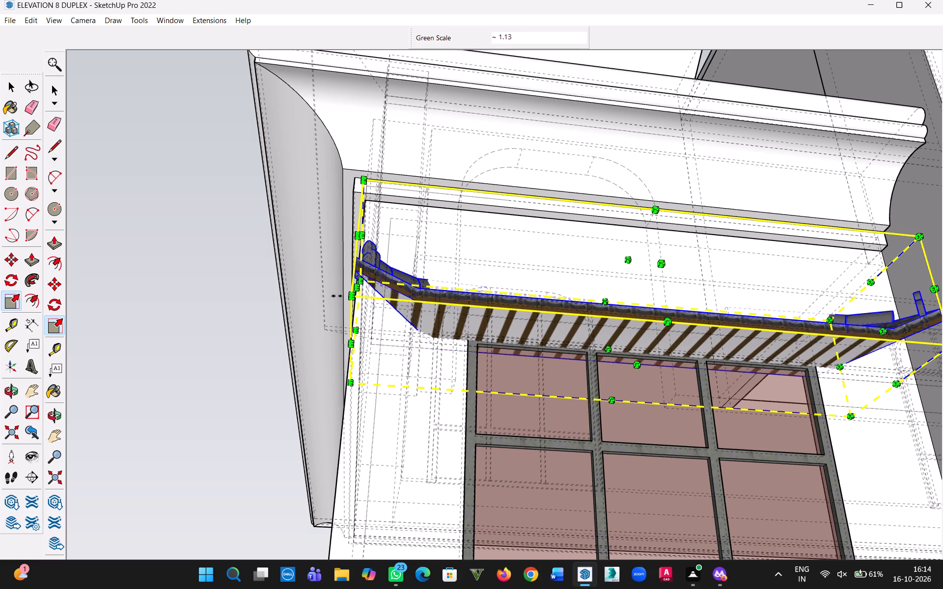
{"action": "left_click", "coordinate": [13, 84]}
{"action": "left_click", "coordinate": [194, 179]}
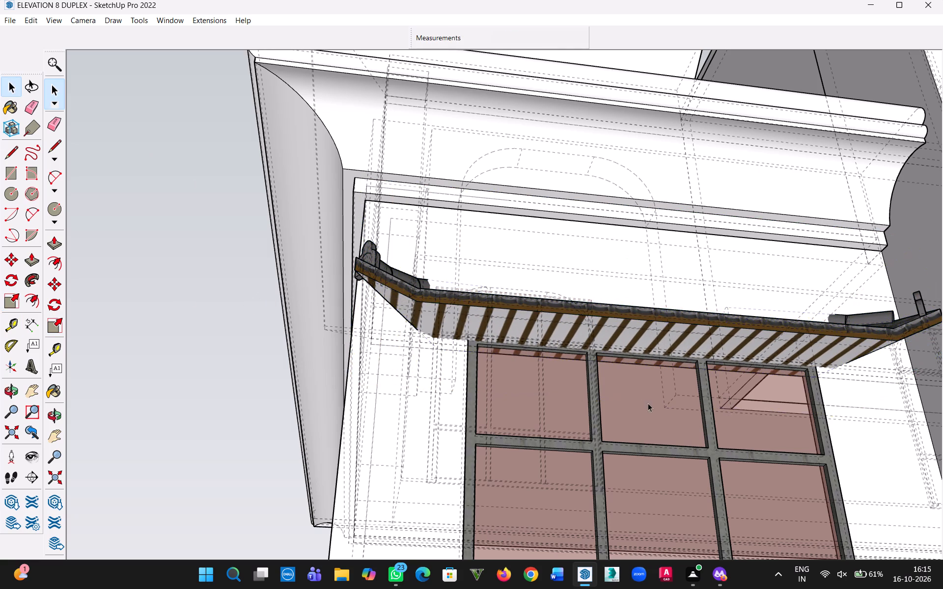
{"action": "middle_click_drag", "start_coordinate": [647, 406], "coordinate": [587, 588]}
{"action": "scroll", "coordinate": [595, 348], "scroll_direction": "down", "scroll_amount": 20}
{"action": "middle_click_drag", "start_coordinate": [603, 385], "coordinate": [606, 407]}
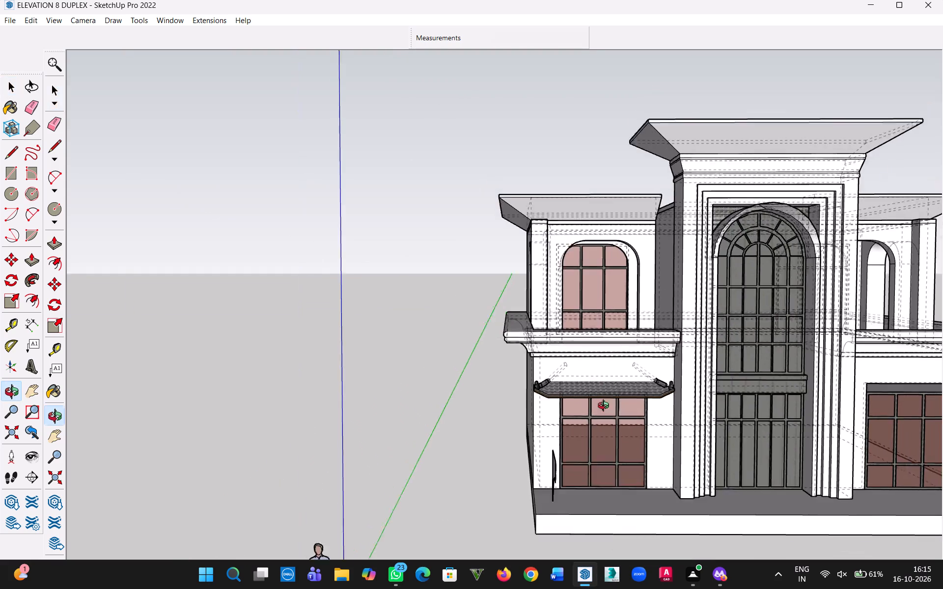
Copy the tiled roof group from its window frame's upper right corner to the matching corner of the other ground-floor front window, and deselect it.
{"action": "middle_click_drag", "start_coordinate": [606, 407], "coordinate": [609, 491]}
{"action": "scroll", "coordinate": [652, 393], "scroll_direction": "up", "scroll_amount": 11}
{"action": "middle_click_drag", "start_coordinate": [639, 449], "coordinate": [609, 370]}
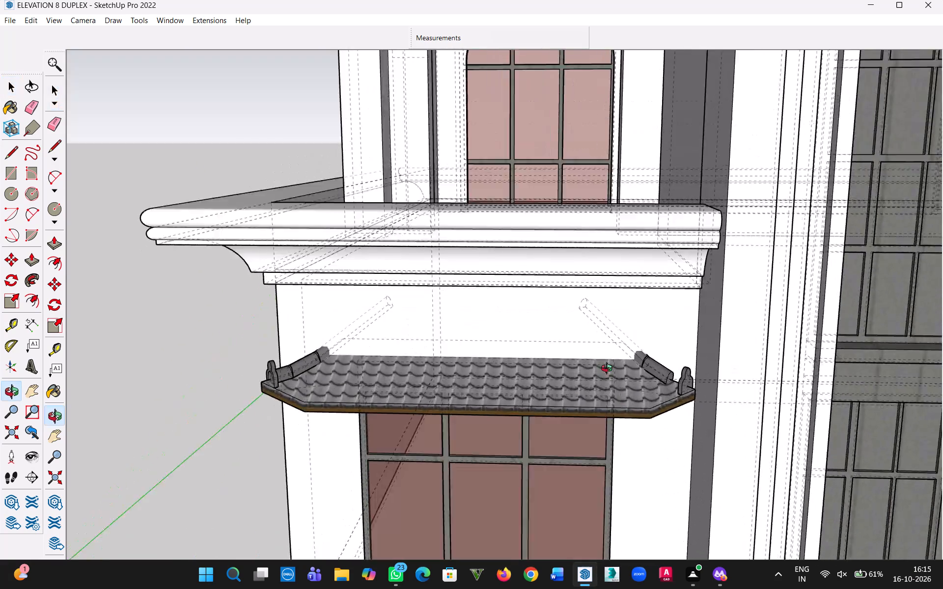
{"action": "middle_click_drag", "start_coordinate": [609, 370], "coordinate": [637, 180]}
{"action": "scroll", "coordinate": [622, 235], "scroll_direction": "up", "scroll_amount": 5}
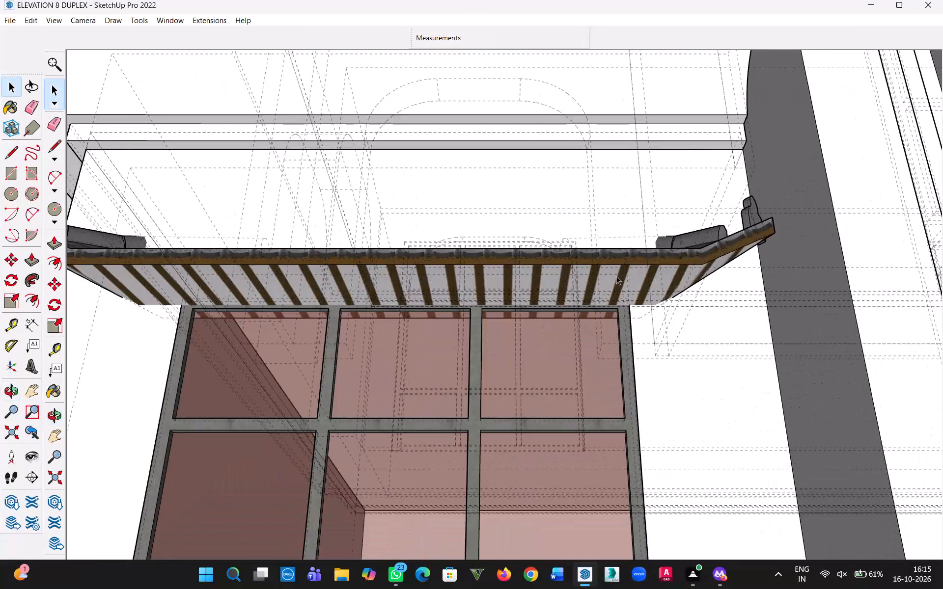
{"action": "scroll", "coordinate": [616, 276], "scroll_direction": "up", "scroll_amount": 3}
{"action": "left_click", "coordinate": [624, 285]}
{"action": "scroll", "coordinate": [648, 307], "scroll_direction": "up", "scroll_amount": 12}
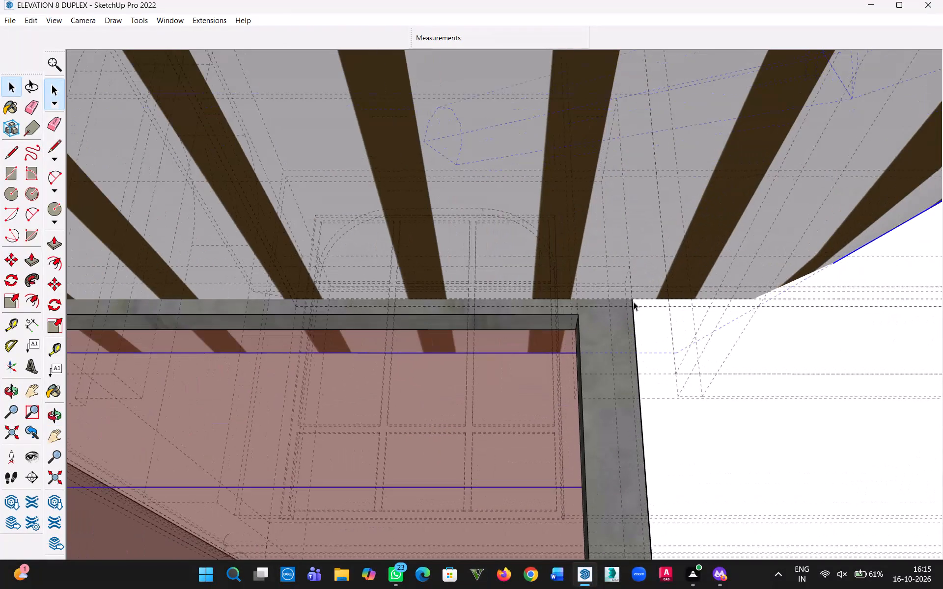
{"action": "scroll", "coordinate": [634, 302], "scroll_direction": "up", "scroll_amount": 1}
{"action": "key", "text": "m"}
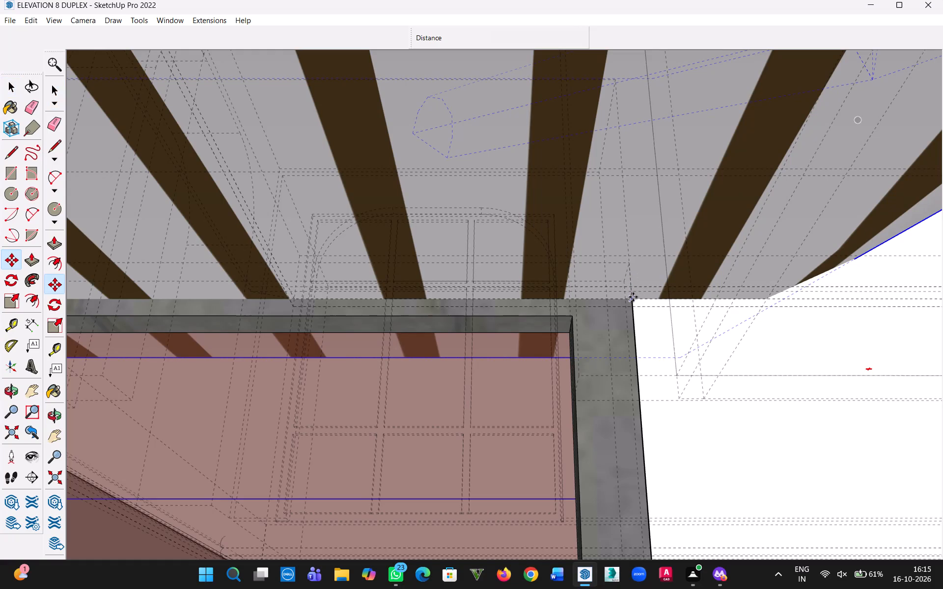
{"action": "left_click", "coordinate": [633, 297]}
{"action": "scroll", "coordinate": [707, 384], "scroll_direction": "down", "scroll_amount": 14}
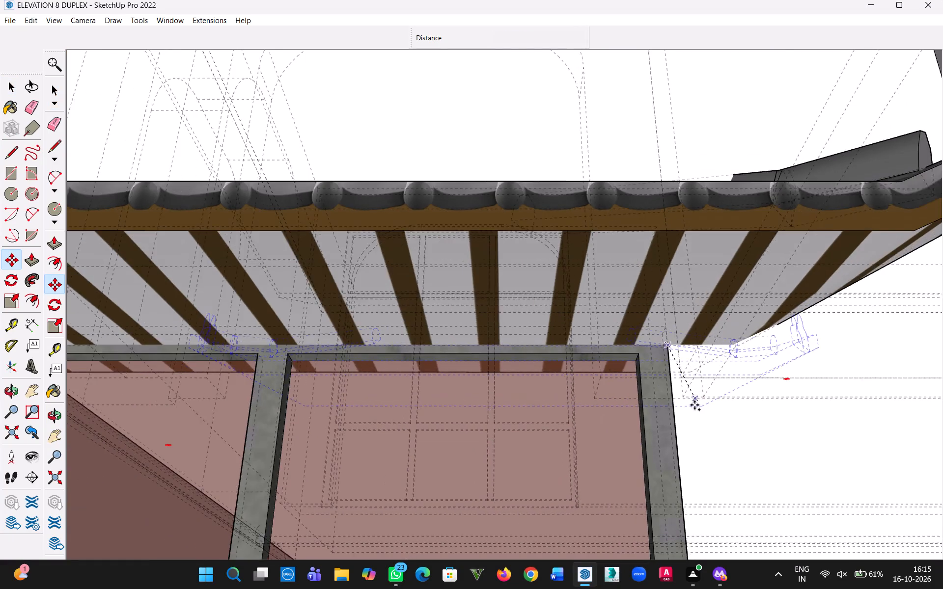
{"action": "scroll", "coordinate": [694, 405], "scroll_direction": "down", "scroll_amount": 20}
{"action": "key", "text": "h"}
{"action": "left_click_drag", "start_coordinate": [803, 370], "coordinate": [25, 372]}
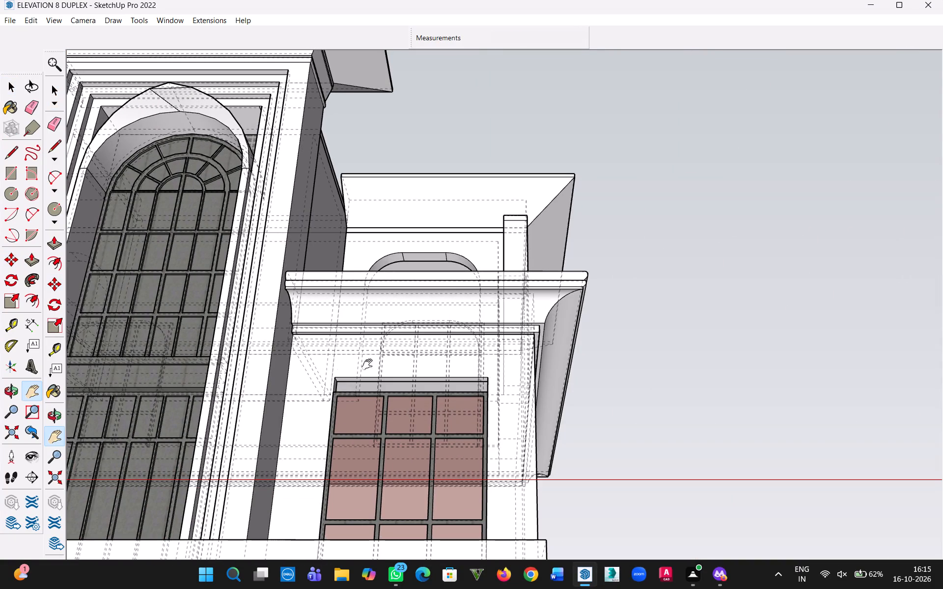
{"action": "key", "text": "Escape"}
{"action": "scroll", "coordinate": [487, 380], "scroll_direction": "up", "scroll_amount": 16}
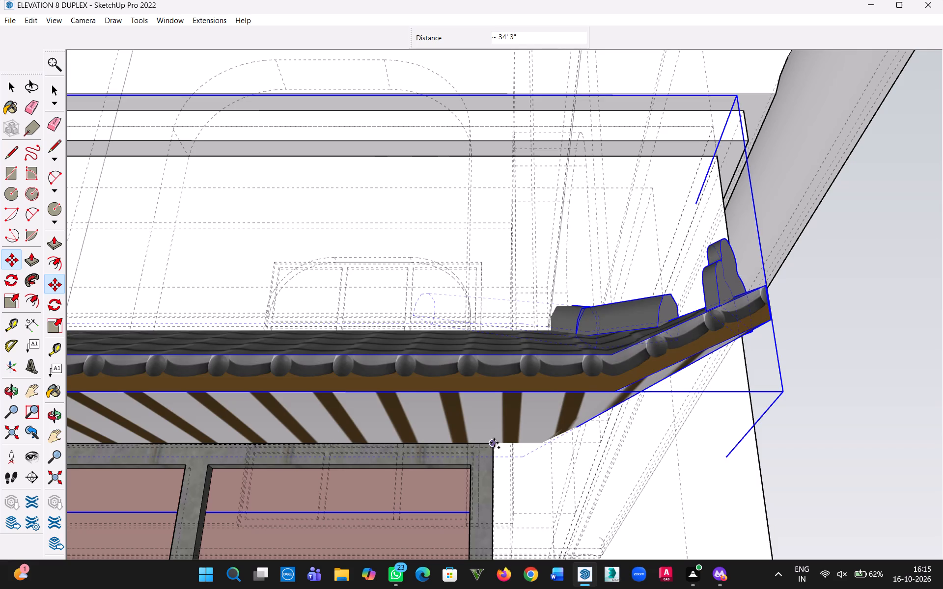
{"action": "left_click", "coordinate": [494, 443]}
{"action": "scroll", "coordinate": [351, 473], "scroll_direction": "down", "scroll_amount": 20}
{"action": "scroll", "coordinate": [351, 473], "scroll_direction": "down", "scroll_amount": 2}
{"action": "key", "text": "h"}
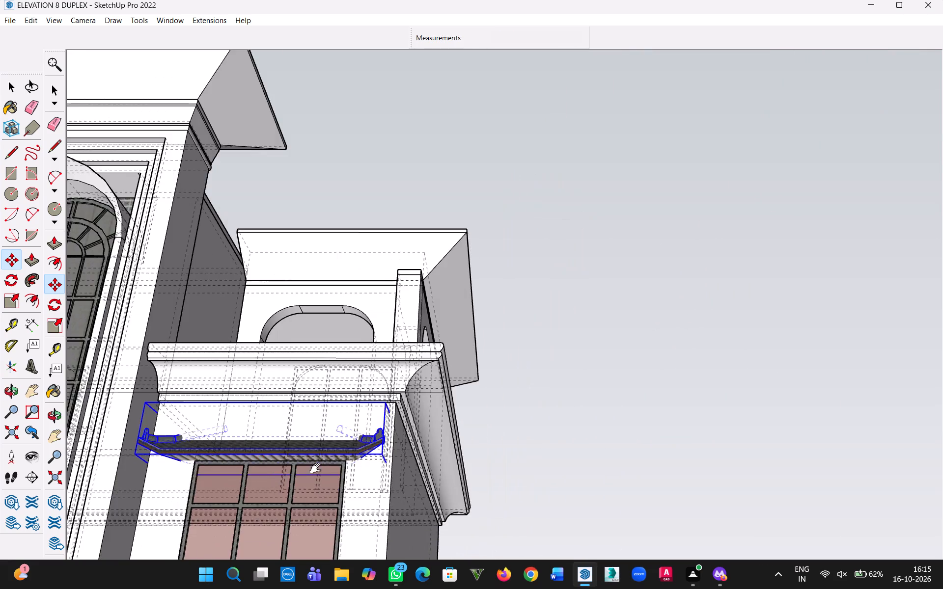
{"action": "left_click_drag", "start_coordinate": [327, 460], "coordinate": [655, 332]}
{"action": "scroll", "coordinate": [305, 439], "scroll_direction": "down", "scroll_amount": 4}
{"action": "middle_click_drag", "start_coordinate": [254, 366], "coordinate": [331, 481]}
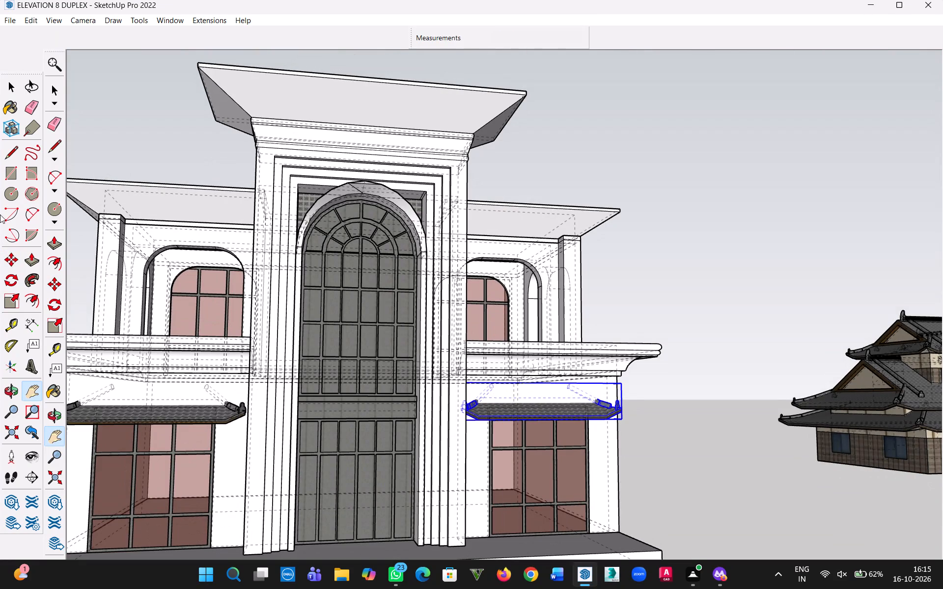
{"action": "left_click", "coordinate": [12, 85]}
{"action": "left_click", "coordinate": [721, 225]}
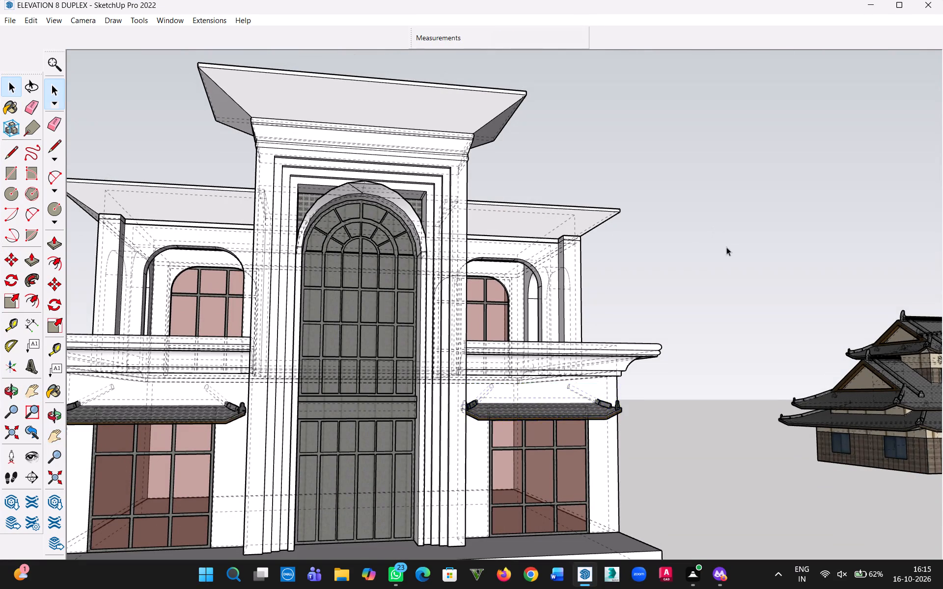
Delete the leftover Japanese house model and all its remaining pieces beside the duplex.
{"action": "scroll", "coordinate": [723, 260], "scroll_direction": "down", "scroll_amount": 9}
{"action": "middle_click_drag", "start_coordinate": [710, 221], "coordinate": [630, 281]}
{"action": "scroll", "coordinate": [642, 297], "scroll_direction": "down", "scroll_amount": 4}
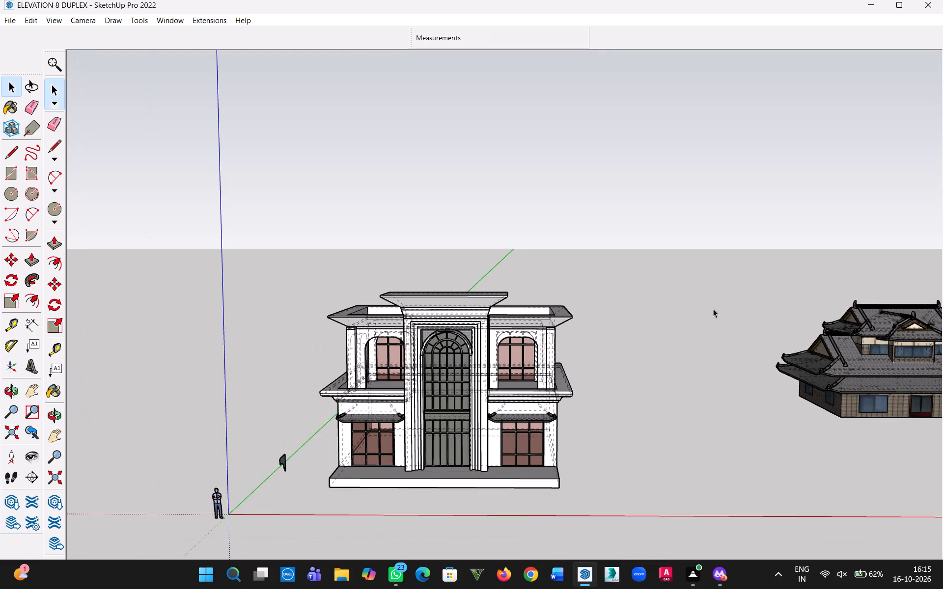
{"action": "scroll", "coordinate": [723, 307], "scroll_direction": "down", "scroll_amount": 7}
{"action": "left_click_drag", "start_coordinate": [910, 402], "coordinate": [806, 287]}
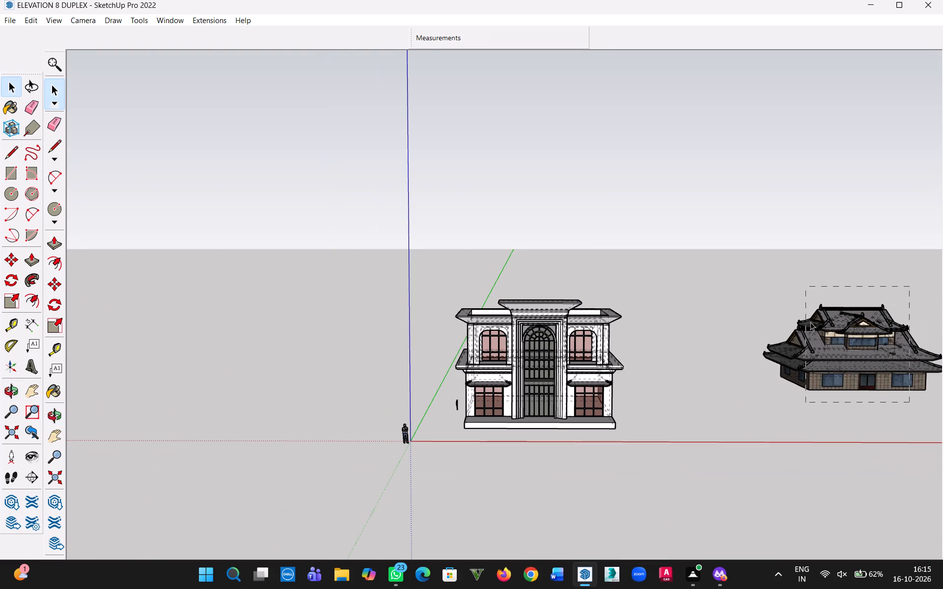
{"action": "scroll", "coordinate": [810, 322], "scroll_direction": "down", "scroll_amount": 4}
{"action": "key", "text": "Delete"}
{"action": "left_click_drag", "start_coordinate": [914, 376], "coordinate": [778, 306]}
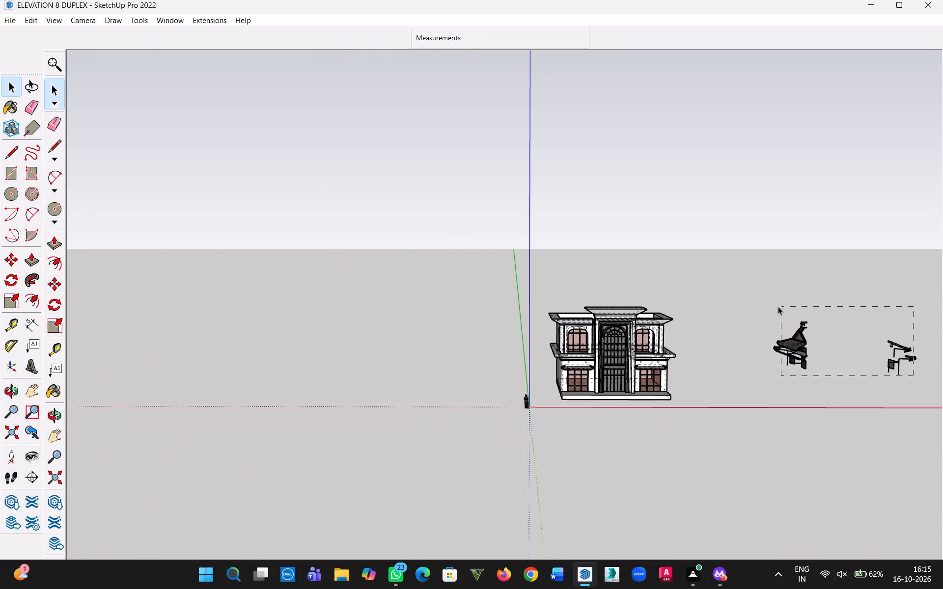
{"action": "left_click_drag", "start_coordinate": [778, 306], "coordinate": [765, 301]}
{"action": "key", "text": "Delete"}
{"action": "left_click_drag", "start_coordinate": [766, 295], "coordinate": [938, 409]}
{"action": "key", "text": "Delete"}
{"action": "scroll", "coordinate": [864, 389], "scroll_direction": "down", "scroll_amount": 3}
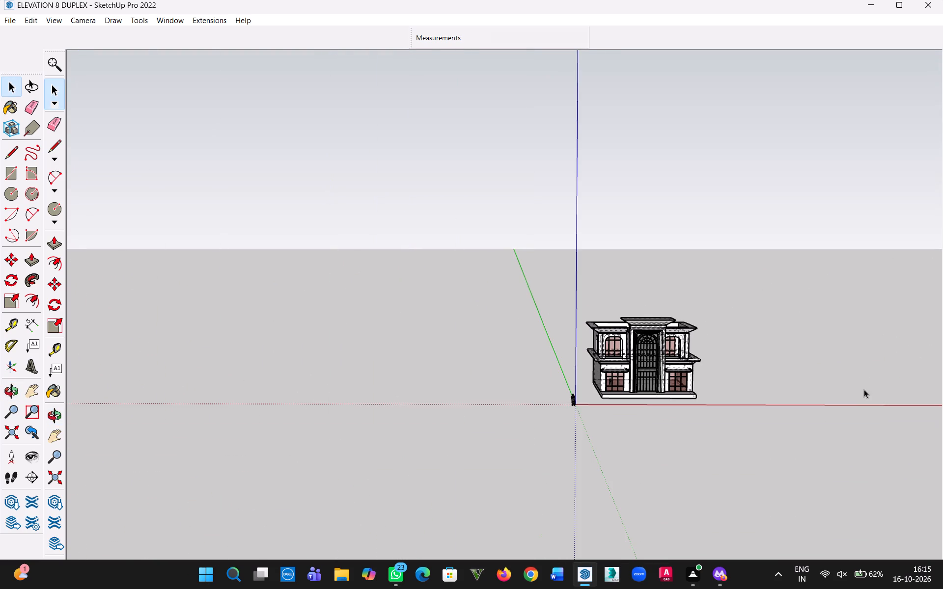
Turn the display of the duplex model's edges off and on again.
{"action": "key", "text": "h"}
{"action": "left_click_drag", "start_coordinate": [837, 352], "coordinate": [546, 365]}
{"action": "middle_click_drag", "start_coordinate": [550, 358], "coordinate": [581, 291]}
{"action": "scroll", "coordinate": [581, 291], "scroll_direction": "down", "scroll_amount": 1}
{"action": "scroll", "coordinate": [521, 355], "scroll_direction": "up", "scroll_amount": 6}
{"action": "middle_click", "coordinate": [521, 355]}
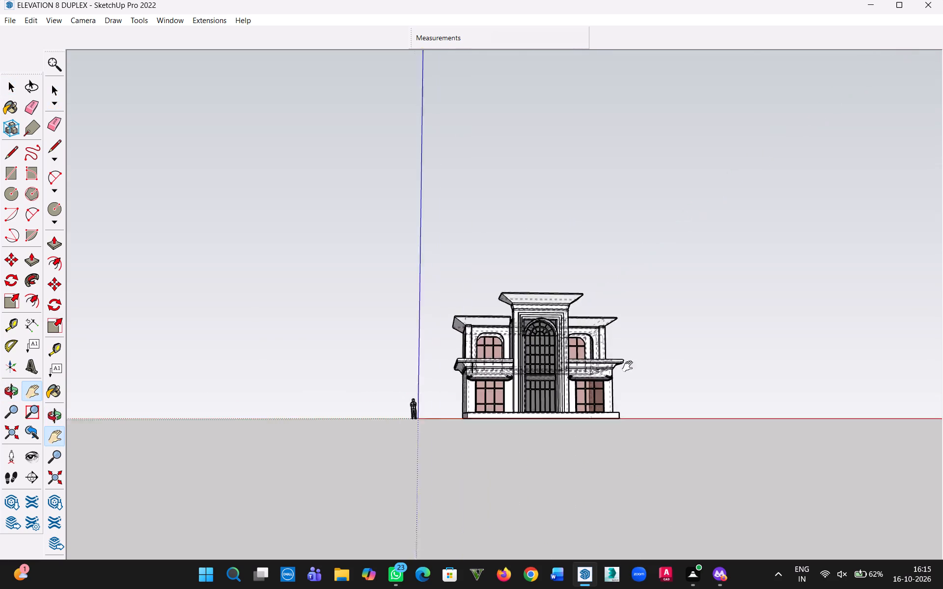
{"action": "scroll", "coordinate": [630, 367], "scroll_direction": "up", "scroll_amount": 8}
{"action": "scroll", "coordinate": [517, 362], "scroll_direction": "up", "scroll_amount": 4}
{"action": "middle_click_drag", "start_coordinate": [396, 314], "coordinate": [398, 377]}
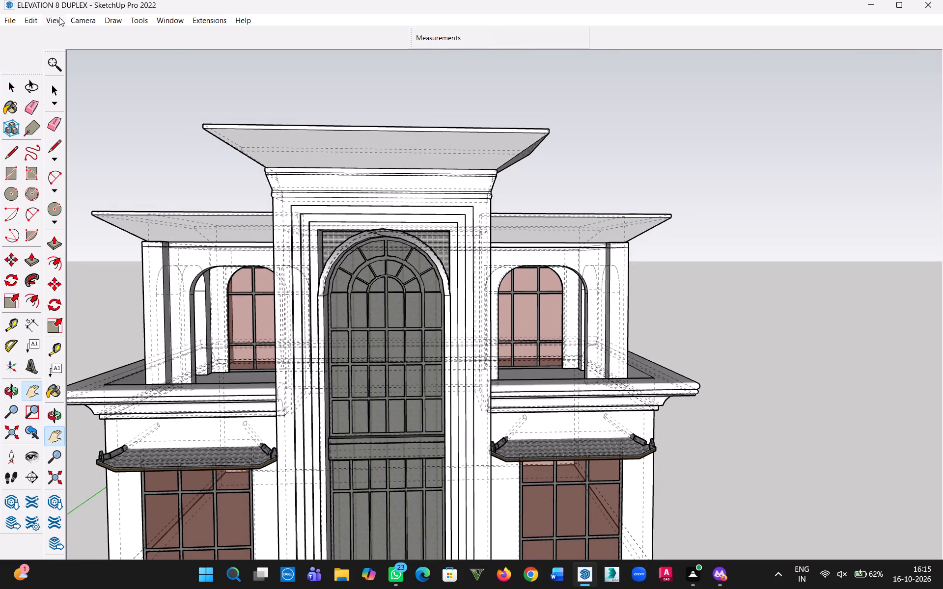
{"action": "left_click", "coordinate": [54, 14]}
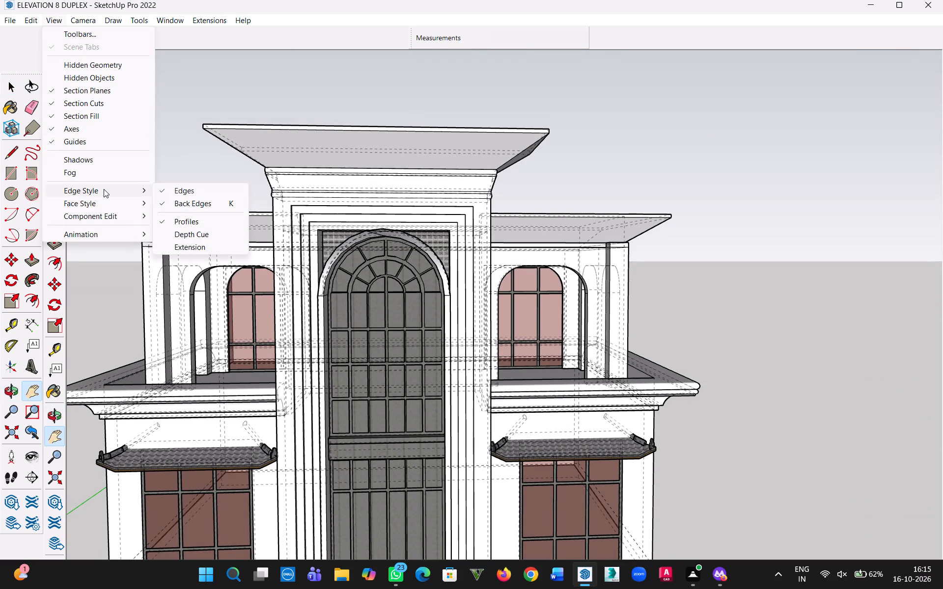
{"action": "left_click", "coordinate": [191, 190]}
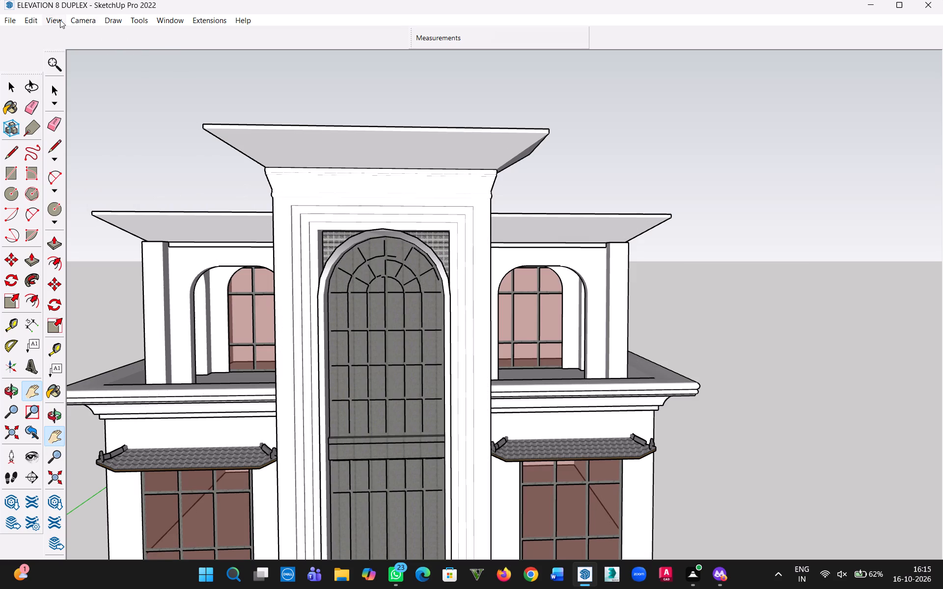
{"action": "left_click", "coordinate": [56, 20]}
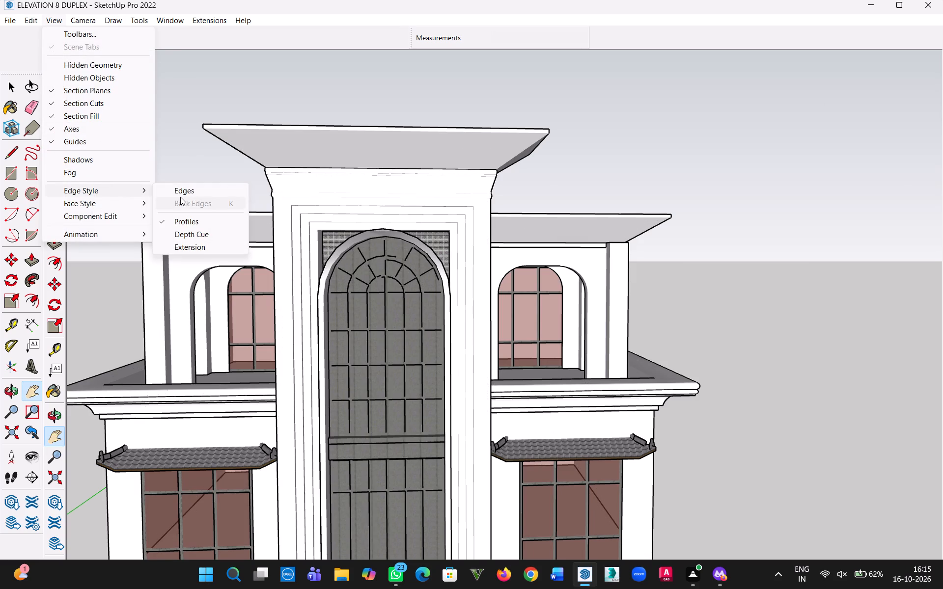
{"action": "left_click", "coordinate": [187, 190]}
Turn off the Back Edges display so the duplex shows no dashed hidden lines.
{"action": "left_click", "coordinate": [56, 22]}
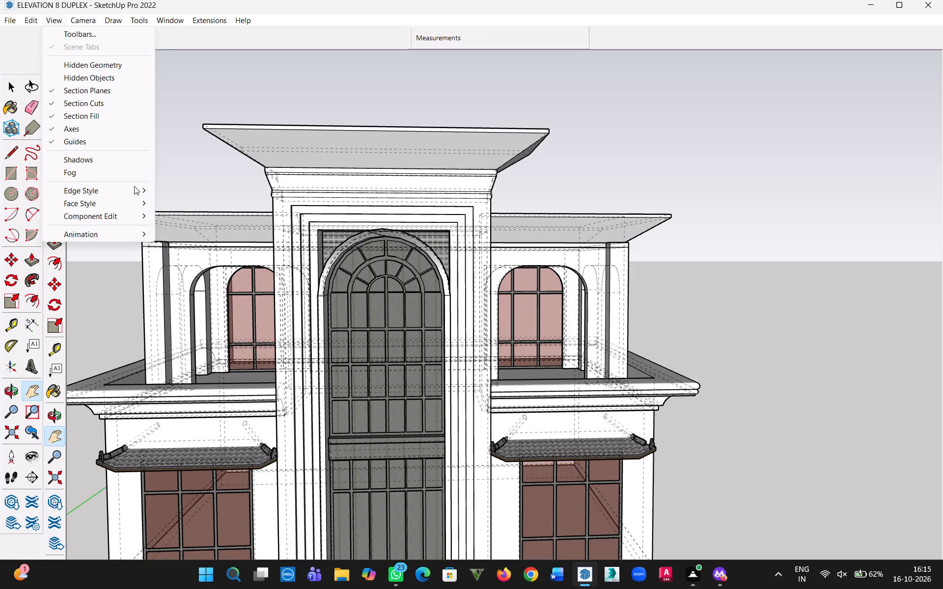
{"action": "left_click", "coordinate": [193, 204]}
{"action": "scroll", "coordinate": [572, 243], "scroll_direction": "down", "scroll_amount": 6}
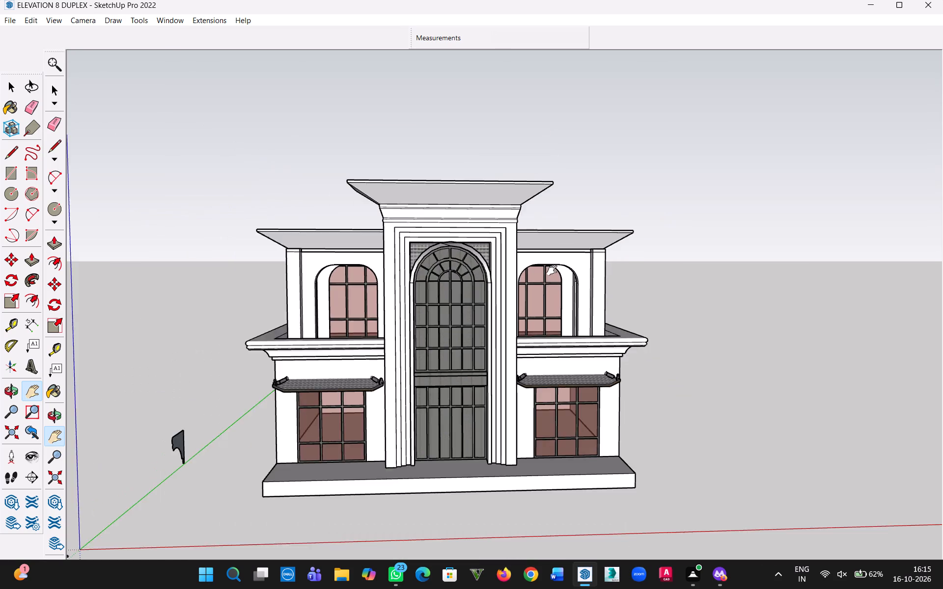
{"action": "scroll", "coordinate": [554, 270], "scroll_direction": "down", "scroll_amount": 2}
{"action": "type", "text": "kk"}
{"action": "middle_click_drag", "start_coordinate": [496, 255], "coordinate": [473, 374]}
{"action": "scroll", "coordinate": [627, 297], "scroll_direction": "up", "scroll_amount": 5}
{"action": "scroll", "coordinate": [490, 357], "scroll_direction": "up", "scroll_amount": 1}
{"action": "middle_click_drag", "start_coordinate": [487, 363], "coordinate": [544, 259]}
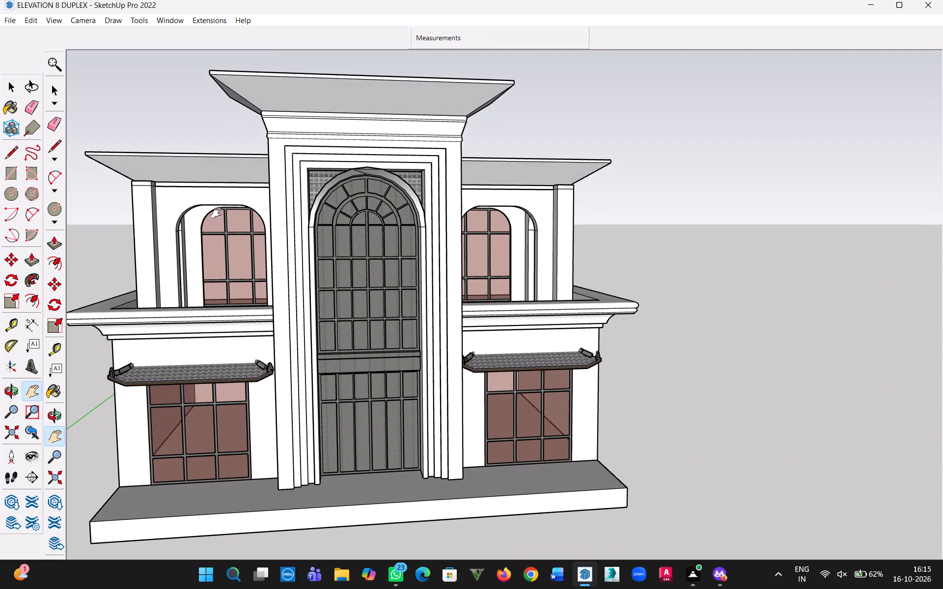
{"action": "left_click", "coordinate": [0, 85]}
{"action": "left_click", "coordinate": [724, 297]}
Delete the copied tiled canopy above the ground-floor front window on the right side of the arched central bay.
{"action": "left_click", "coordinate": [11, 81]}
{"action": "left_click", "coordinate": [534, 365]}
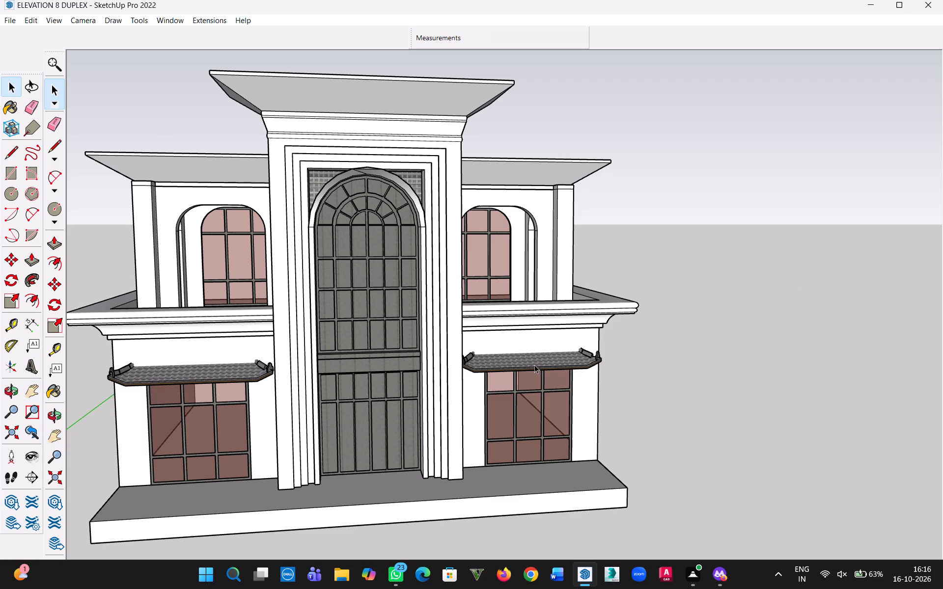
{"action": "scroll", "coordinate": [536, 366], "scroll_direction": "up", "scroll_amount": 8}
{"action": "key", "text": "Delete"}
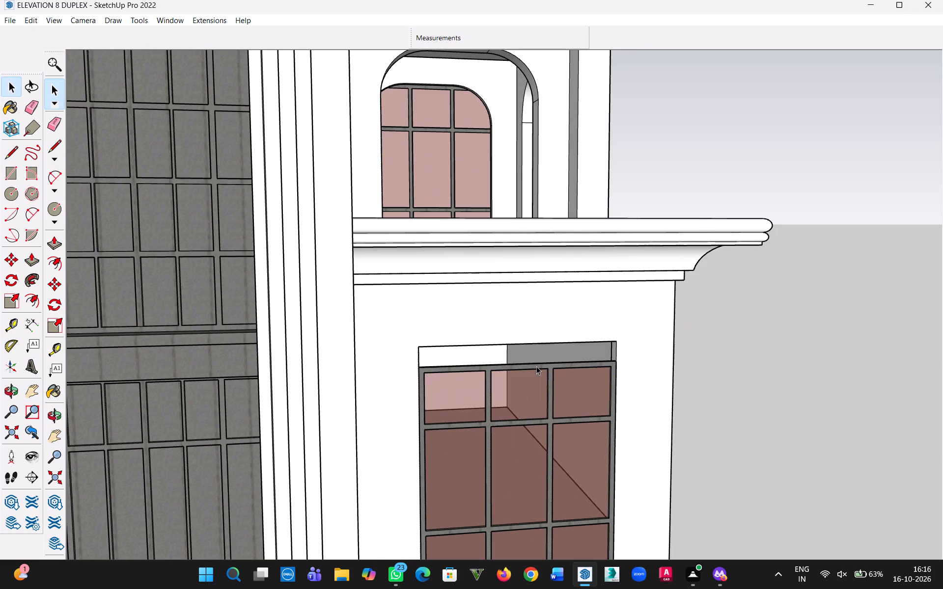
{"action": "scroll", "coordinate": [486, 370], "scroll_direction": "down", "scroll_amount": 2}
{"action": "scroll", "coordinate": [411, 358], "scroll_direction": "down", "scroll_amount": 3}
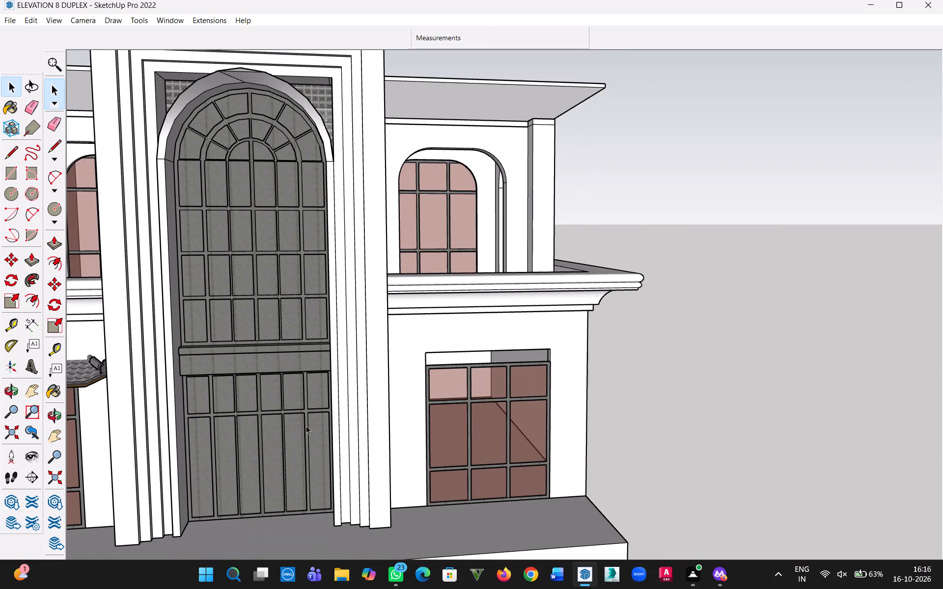
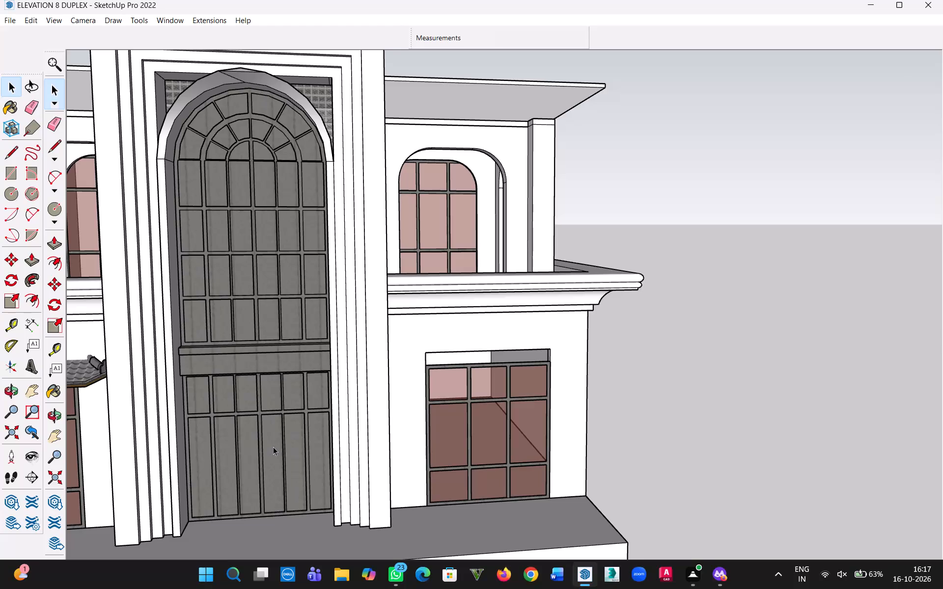
Examine the wall and recess around the ground-floor front window right of the arched central bay.
{"action": "middle_click_drag", "start_coordinate": [609, 493], "coordinate": [532, 436]}
{"action": "scroll", "coordinate": [461, 312], "scroll_direction": "up", "scroll_amount": 1}
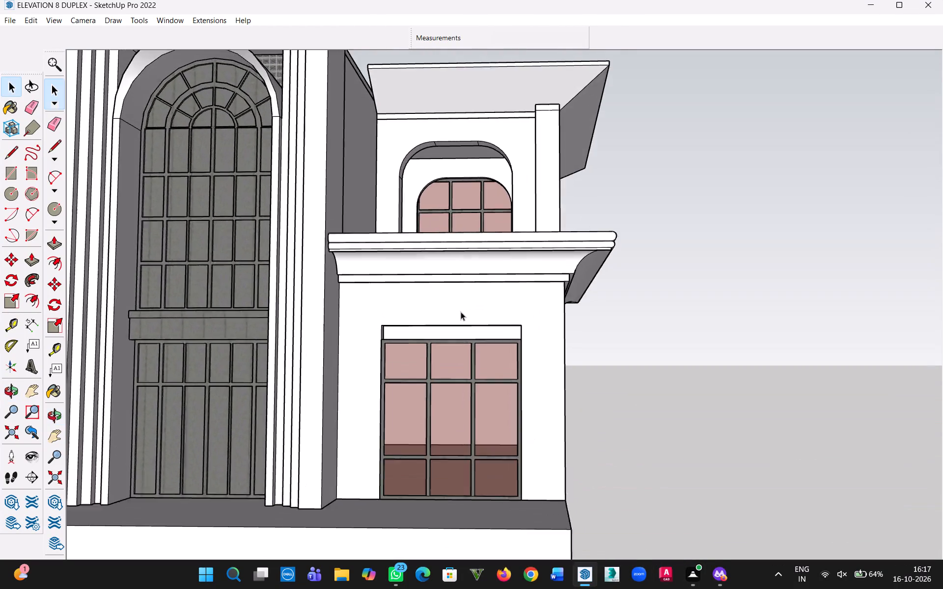
{"action": "scroll", "coordinate": [461, 312], "scroll_direction": "up", "scroll_amount": 6}
{"action": "left_click", "coordinate": [368, 301]}
{"action": "scroll", "coordinate": [454, 312], "scroll_direction": "down", "scroll_amount": 6}
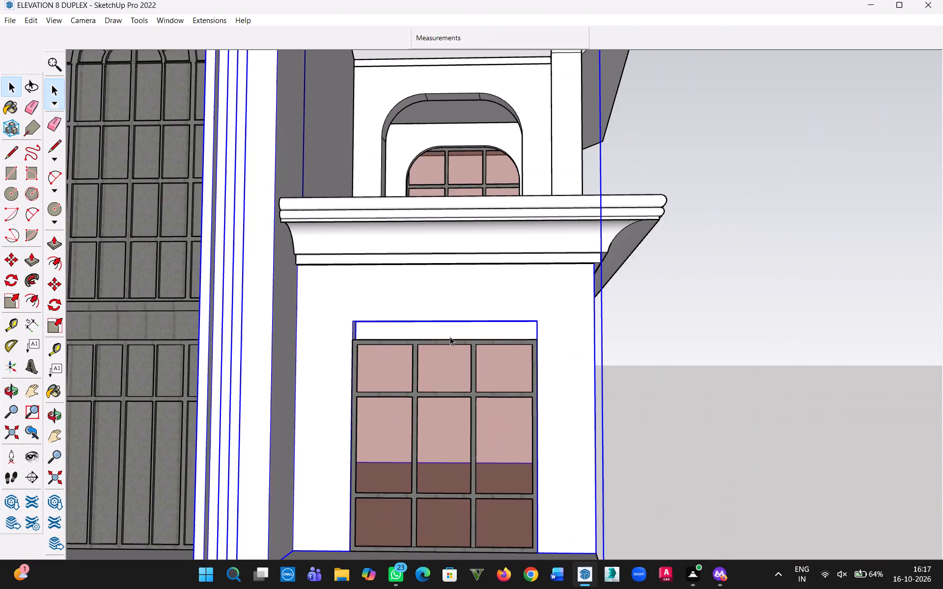
{"action": "middle_click_drag", "start_coordinate": [388, 316], "coordinate": [402, 330]}
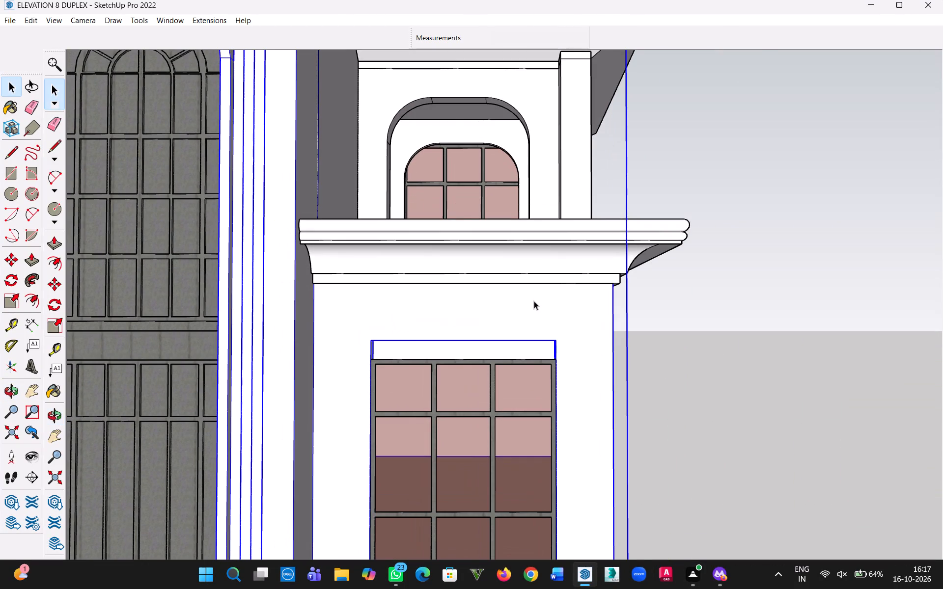
{"action": "scroll", "coordinate": [534, 301], "scroll_direction": "up", "scroll_amount": 3}
{"action": "middle_click_drag", "start_coordinate": [534, 301], "coordinate": [560, 169]}
{"action": "middle_click_drag", "start_coordinate": [559, 175], "coordinate": [553, 203]}
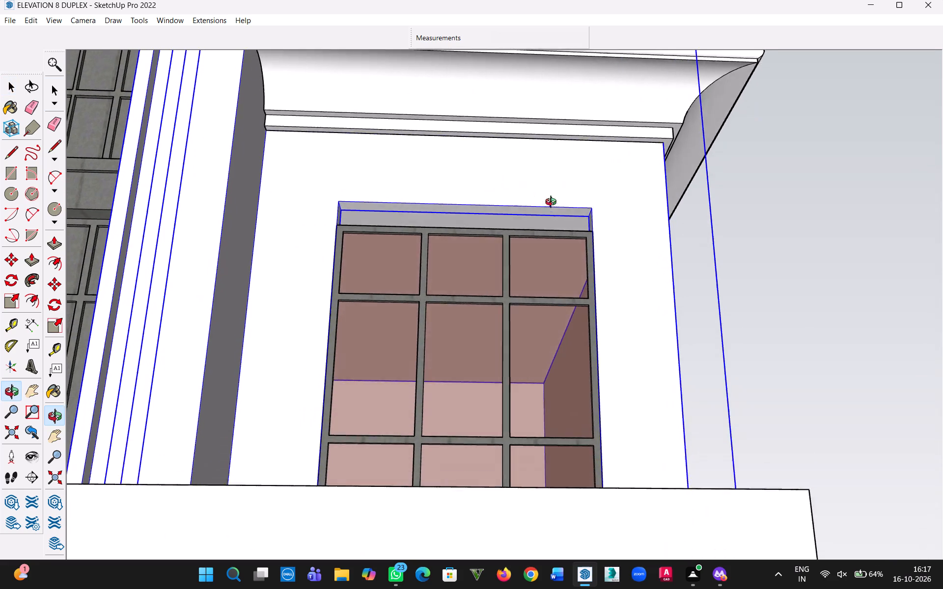
{"action": "middle_click_drag", "start_coordinate": [553, 203], "coordinate": [541, 276]}
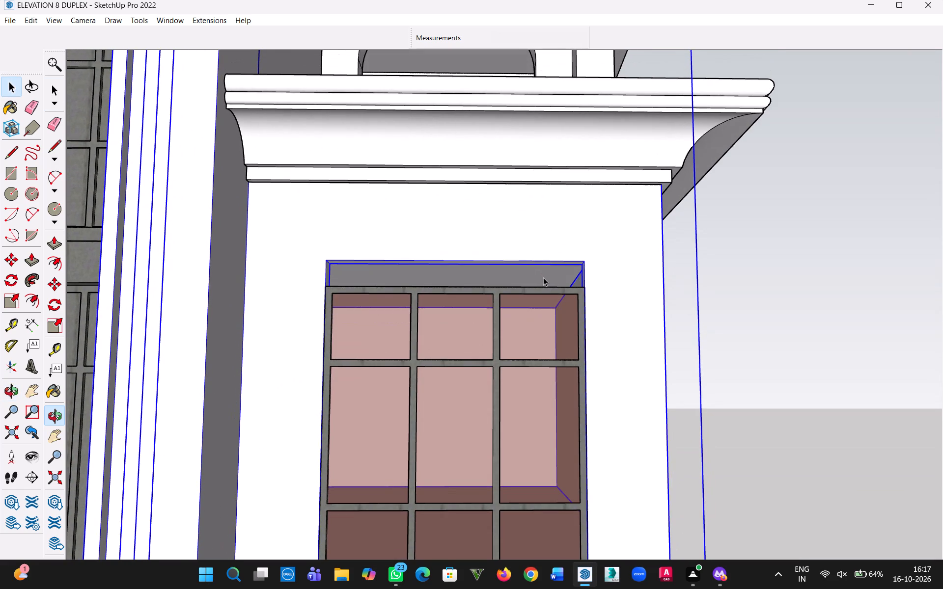
{"action": "middle_click_drag", "start_coordinate": [612, 300], "coordinate": [630, 253]}
{"action": "middle_click", "coordinate": [648, 228]}
{"action": "scroll", "coordinate": [648, 228], "scroll_direction": "up", "scroll_amount": 3}
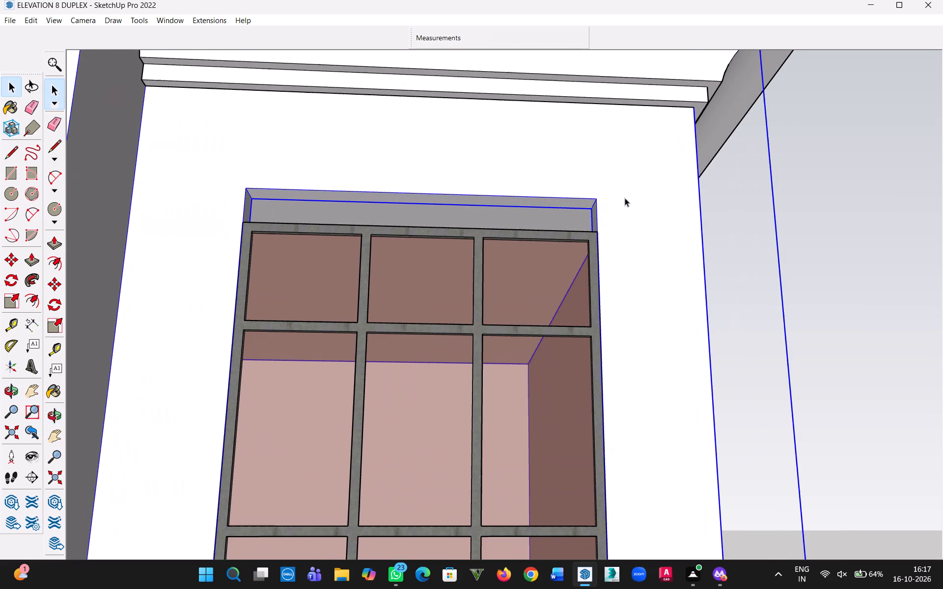
{"action": "scroll", "coordinate": [643, 218], "scroll_direction": "down", "scroll_amount": 13}
{"action": "middle_click_drag", "start_coordinate": [521, 240], "coordinate": [528, 324]}
{"action": "middle_click", "coordinate": [528, 324]}
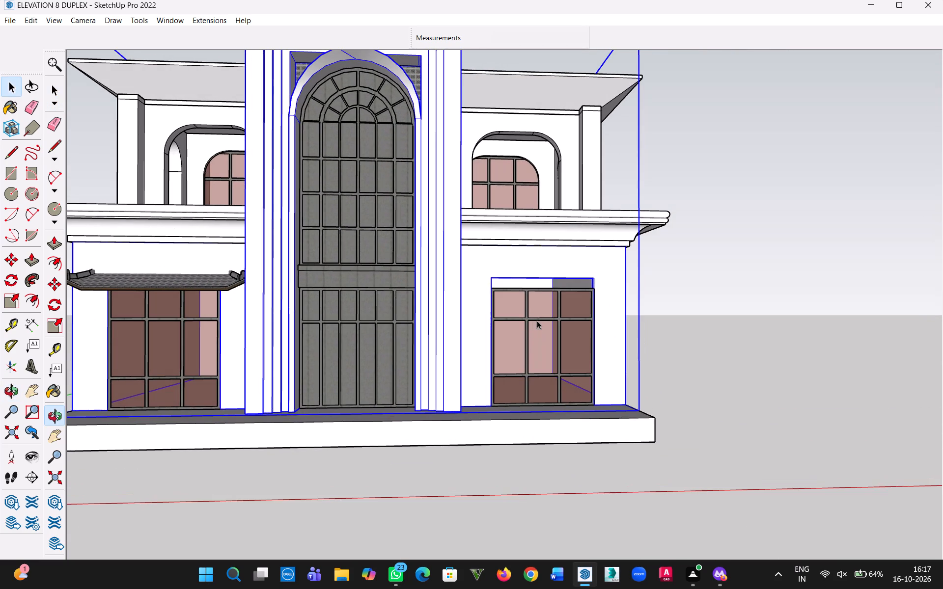
{"action": "scroll", "coordinate": [532, 343], "scroll_direction": "down", "scroll_amount": 1}
{"action": "scroll", "coordinate": [563, 269], "scroll_direction": "up", "scroll_amount": 8}
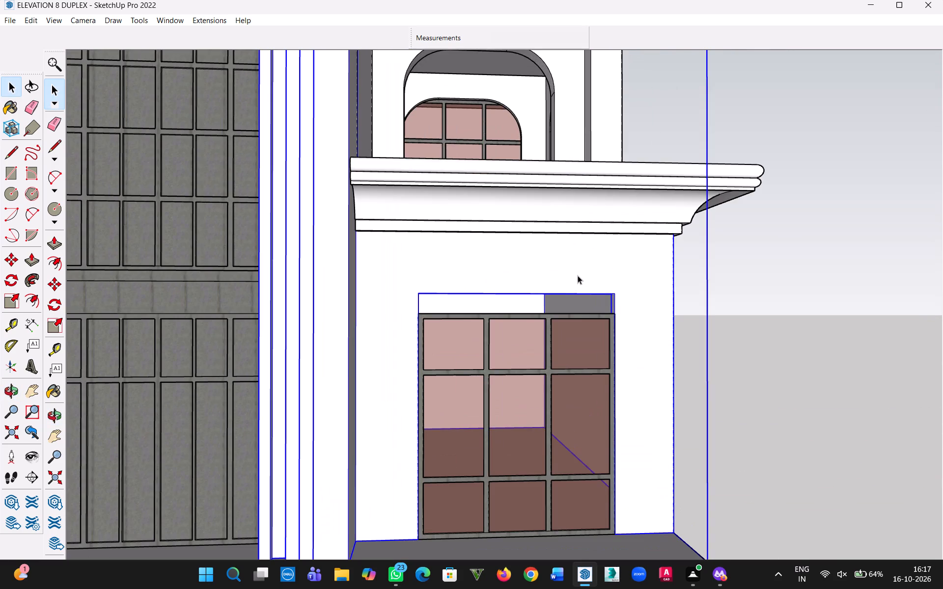
{"action": "scroll", "coordinate": [570, 292], "scroll_direction": "down", "scroll_amount": 10}
{"action": "left_click", "coordinate": [655, 320]}
Move the tiled canopy from above the left ground-floor front window about 68' 6" sideways, into clear space beside the duplex.
{"action": "middle_click_drag", "start_coordinate": [380, 328], "coordinate": [412, 376]}
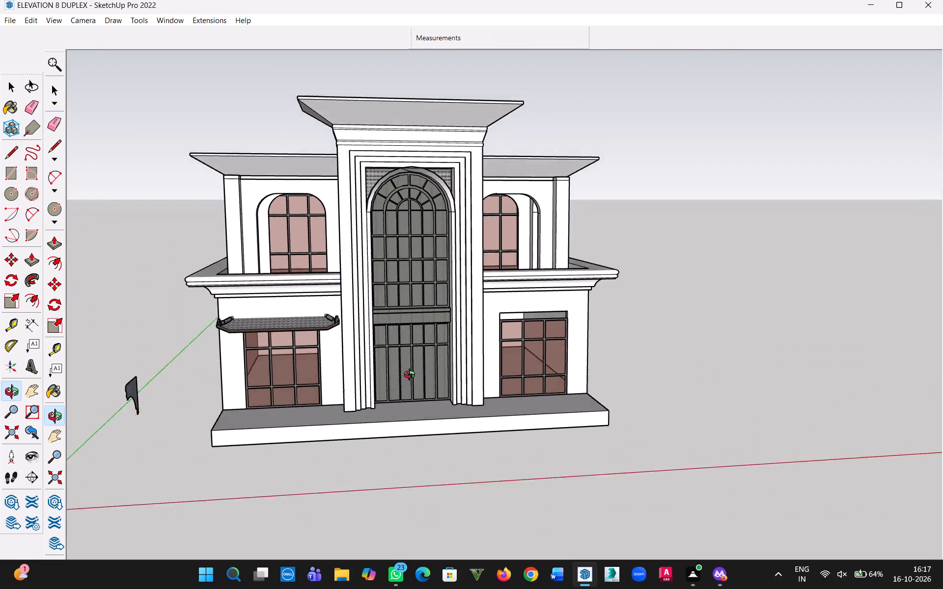
{"action": "middle_click_drag", "start_coordinate": [412, 376], "coordinate": [405, 419]}
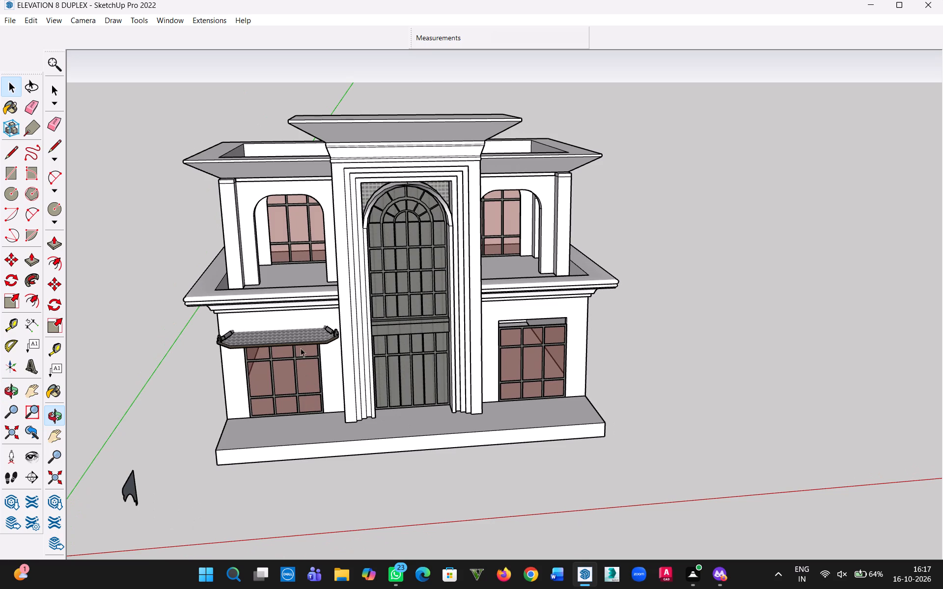
{"action": "left_click", "coordinate": [287, 339]}
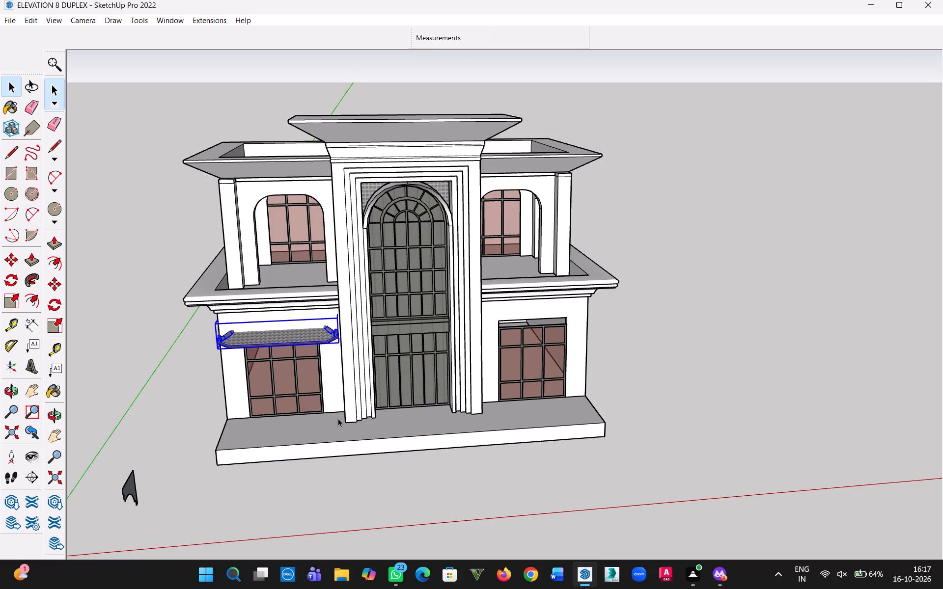
{"action": "key", "text": "m"}
{"action": "left_click", "coordinate": [261, 337]}
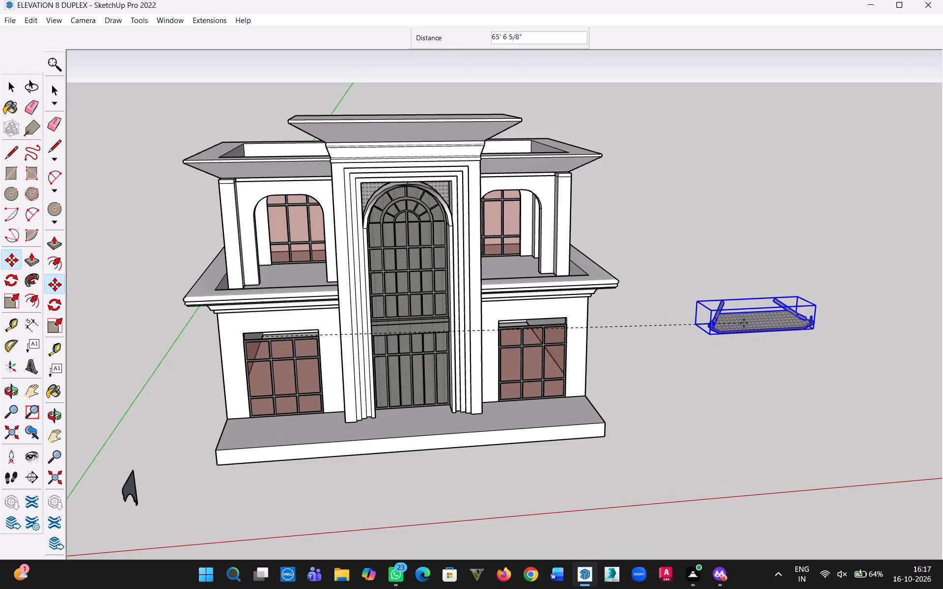
{"action": "left_click", "coordinate": [749, 311]}
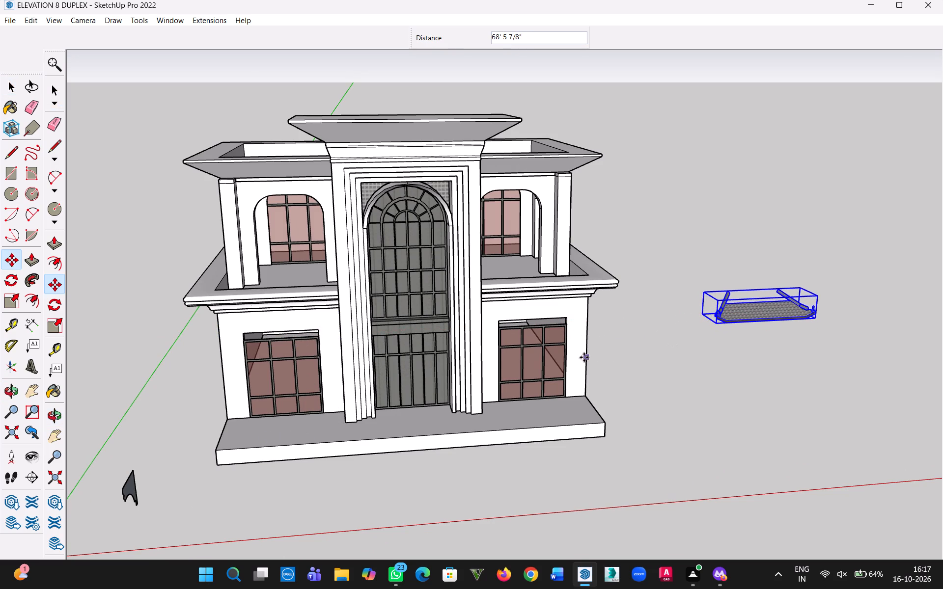
Examine the left ground-floor front window, checking how its frame sits within the wall opening.
{"action": "middle_click_drag", "start_coordinate": [570, 393], "coordinate": [648, 380]}
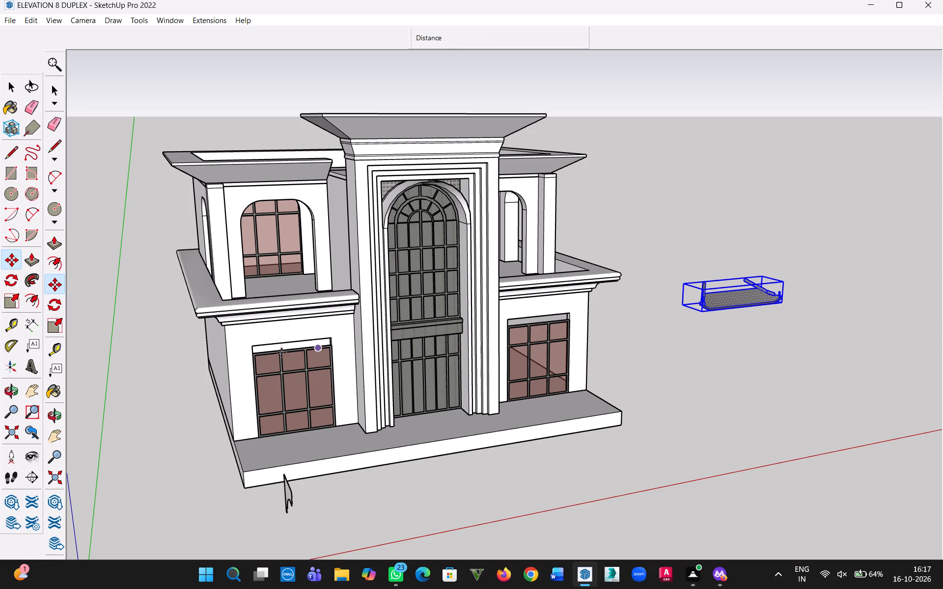
{"action": "middle_click_drag", "start_coordinate": [267, 356], "coordinate": [449, 316]}
{"action": "scroll", "coordinate": [355, 364], "scroll_direction": "up", "scroll_amount": 9}
{"action": "middle_click_drag", "start_coordinate": [350, 365], "coordinate": [331, 354]}
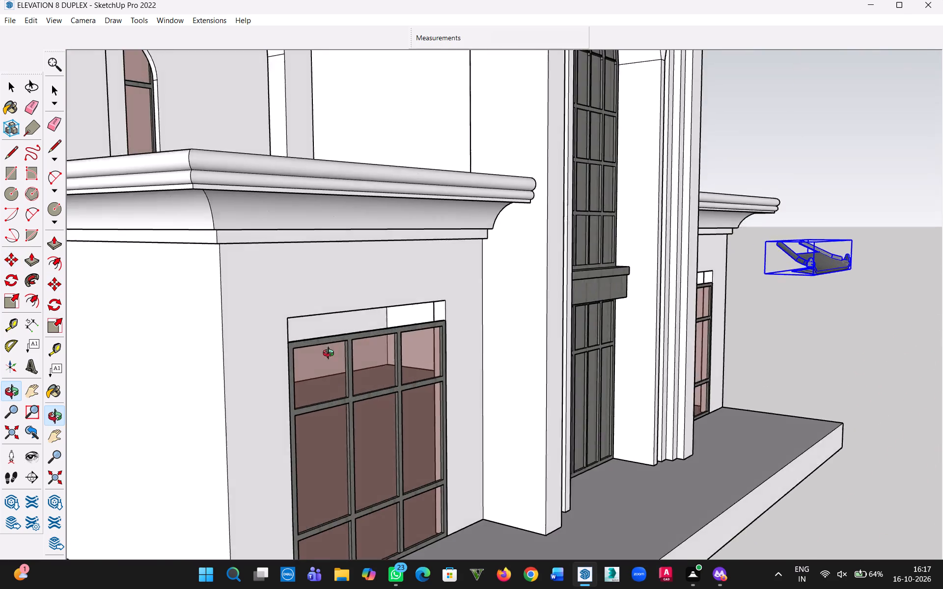
{"action": "middle_click_drag", "start_coordinate": [331, 354], "coordinate": [356, 351]}
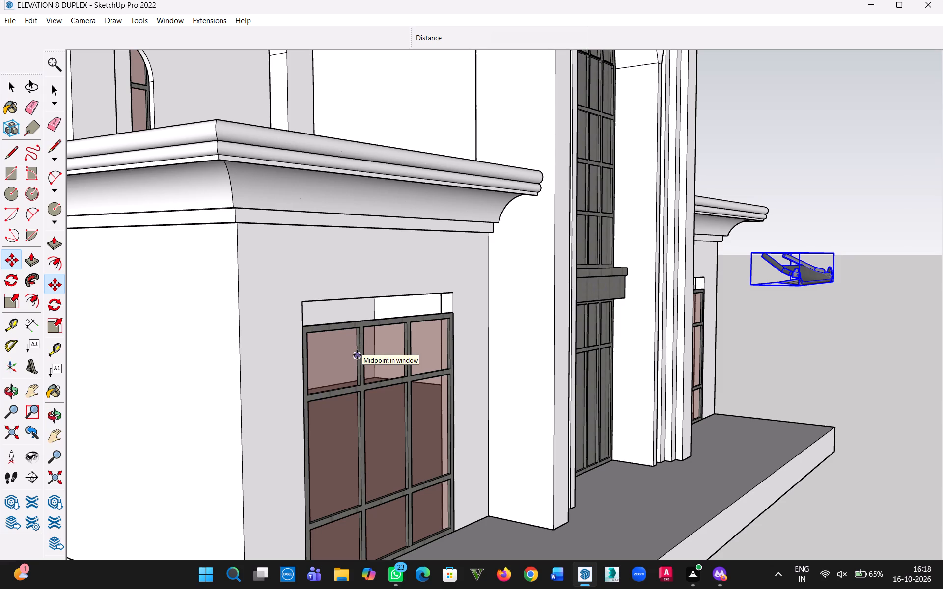
{"action": "middle_click_drag", "start_coordinate": [400, 278], "coordinate": [509, 323]}
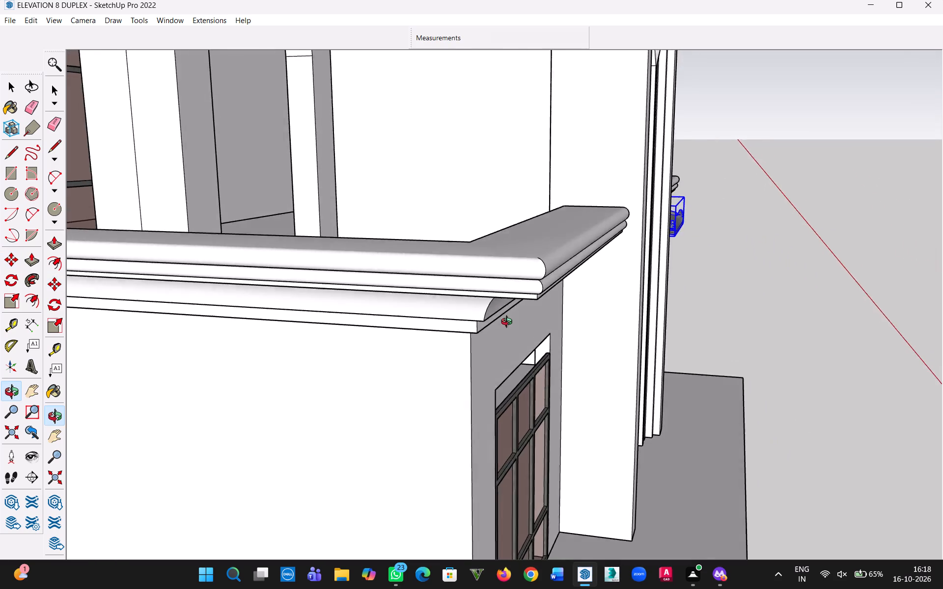
{"action": "middle_click_drag", "start_coordinate": [509, 323], "coordinate": [422, 266]}
{"action": "scroll", "coordinate": [421, 332], "scroll_direction": "down", "scroll_amount": 1}
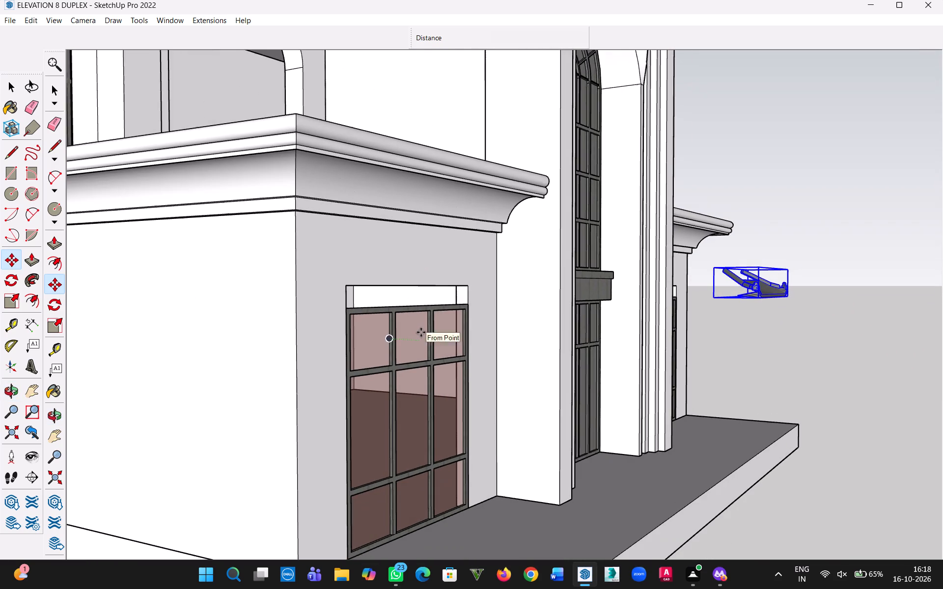
{"action": "middle_click_drag", "start_coordinate": [421, 338], "coordinate": [379, 345]}
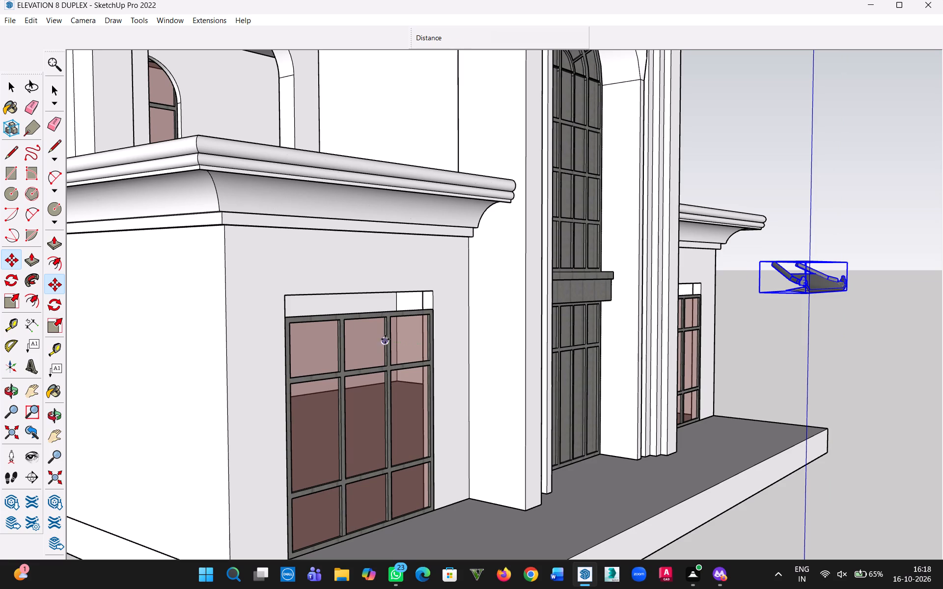
{"action": "middle_click_drag", "start_coordinate": [440, 262], "coordinate": [469, 237]}
{"action": "scroll", "coordinate": [456, 310], "scroll_direction": "up", "scroll_amount": 4}
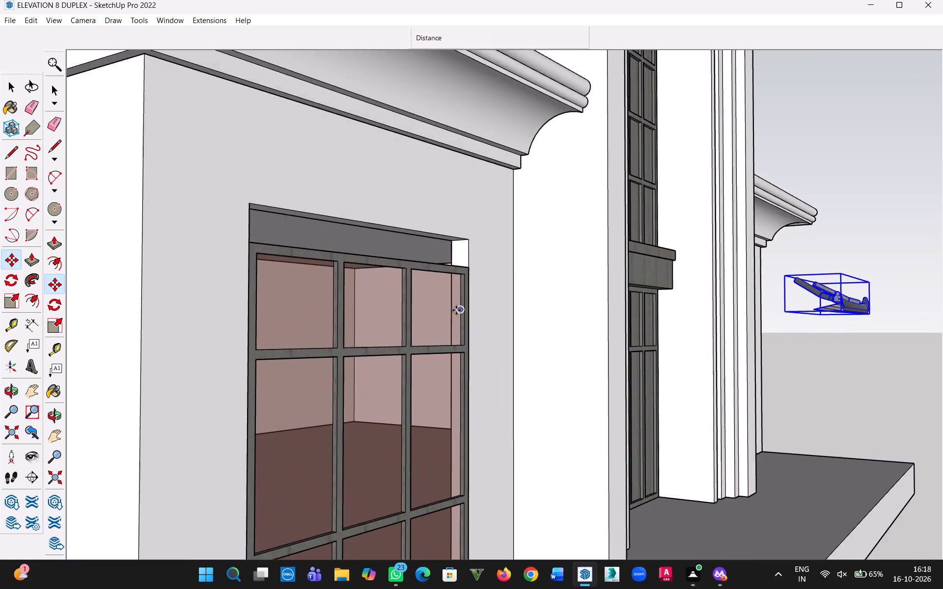
{"action": "scroll", "coordinate": [456, 310], "scroll_direction": "up", "scroll_amount": 4}
{"action": "scroll", "coordinate": [456, 310], "scroll_direction": "down", "scroll_amount": 10}
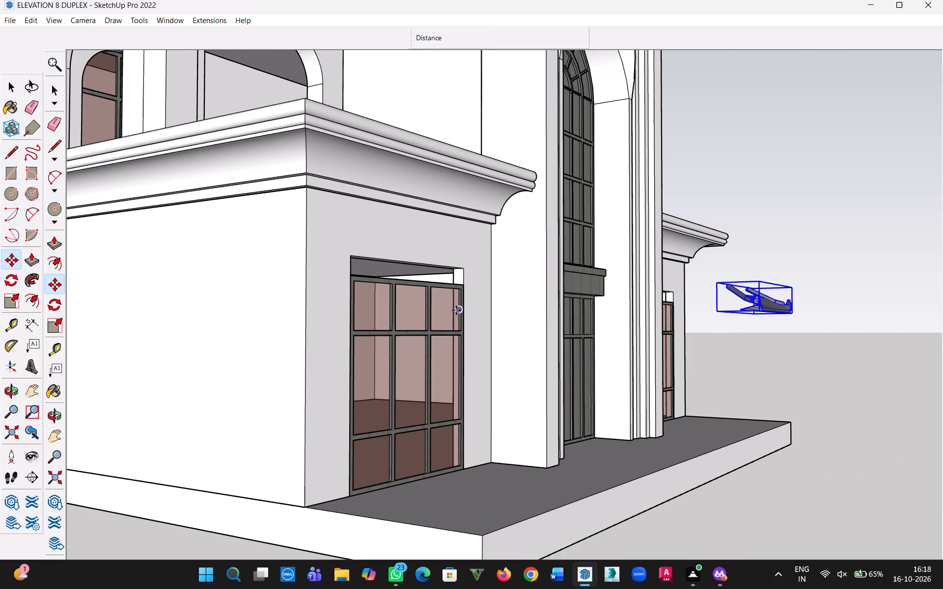
{"action": "middle_click_drag", "start_coordinate": [455, 310], "coordinate": [412, 376]}
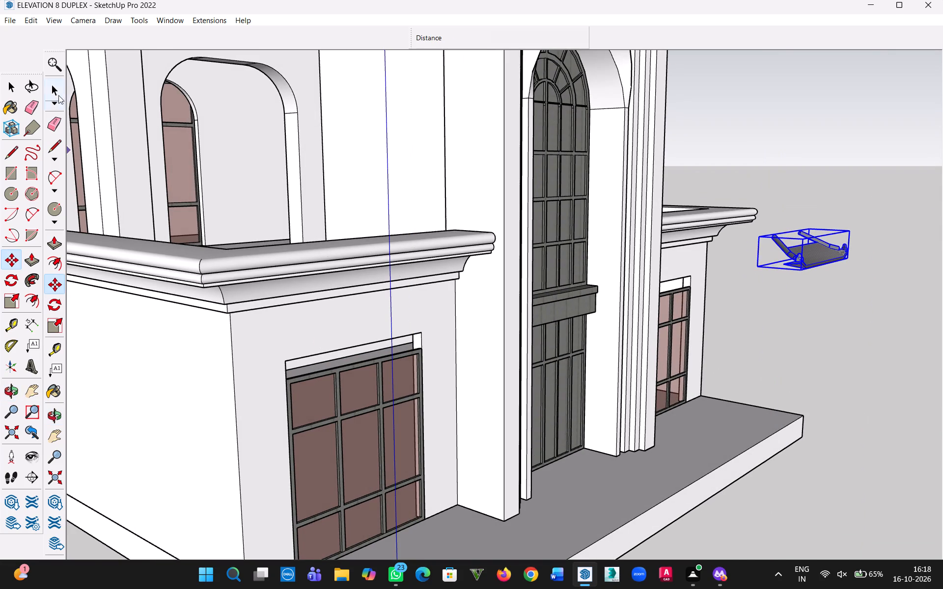
{"action": "left_click", "coordinate": [20, 84]}
{"action": "double_click", "coordinate": [286, 334]}
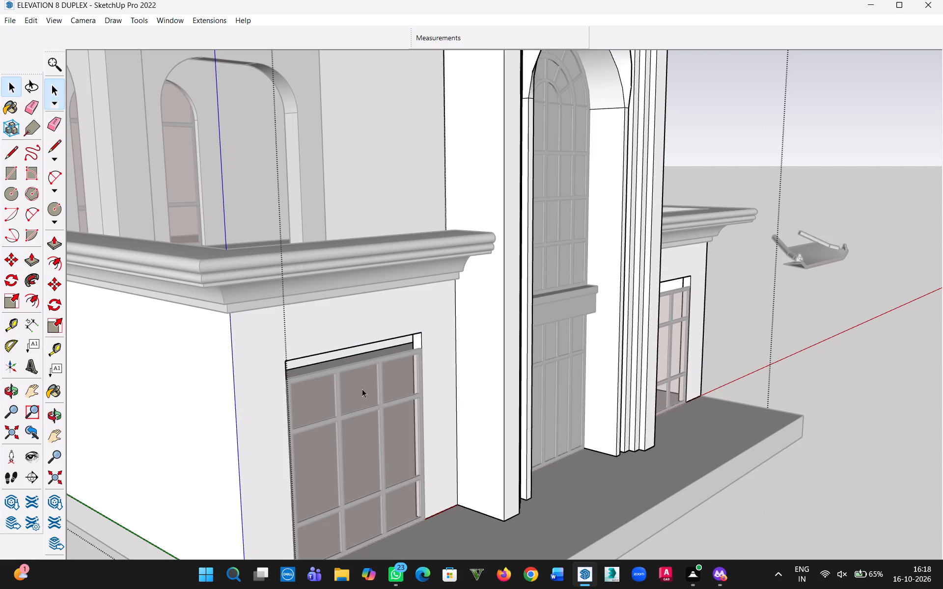
{"action": "middle_click_drag", "start_coordinate": [359, 389], "coordinate": [365, 366]}
{"action": "left_click", "coordinate": [884, 360]}
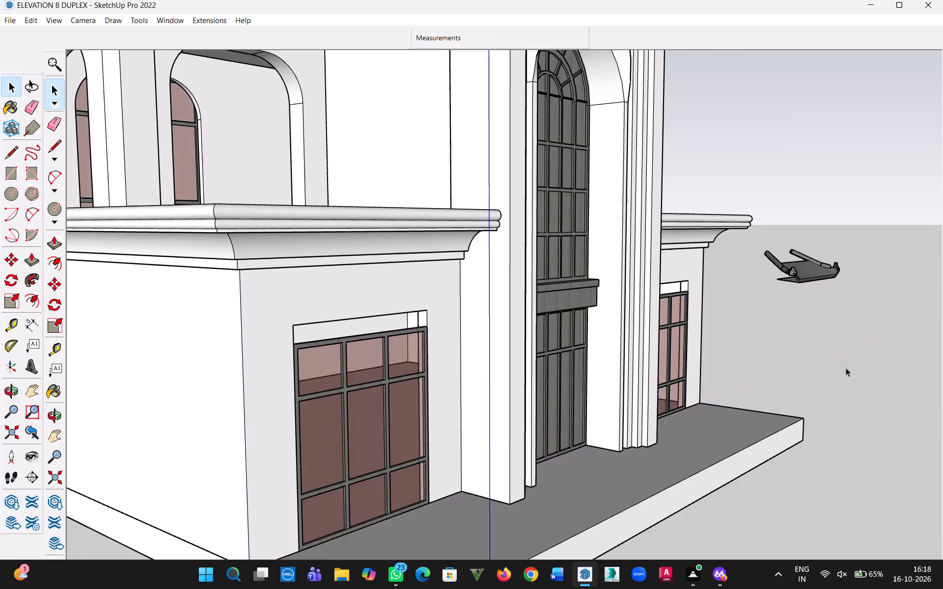
Move the left ground-floor window frame about 6 9/16" back into its opening, to the inner vertical edge of the reveal.
{"action": "scroll", "coordinate": [421, 357], "scroll_direction": "up", "scroll_amount": 8}
{"action": "middle_click_drag", "start_coordinate": [415, 315], "coordinate": [444, 344]}
{"action": "scroll", "coordinate": [475, 346], "scroll_direction": "up", "scroll_amount": 13}
{"action": "key", "text": "m"}
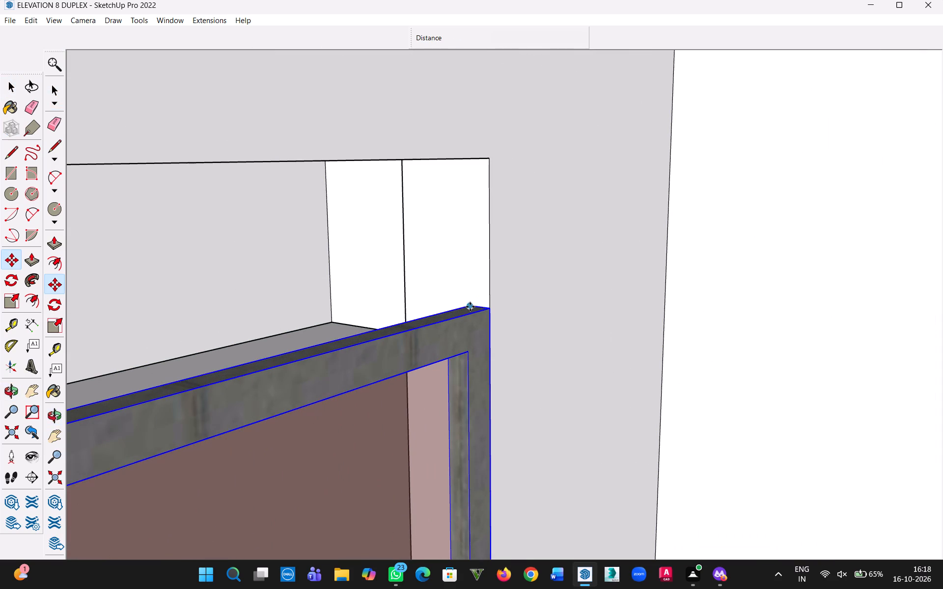
{"action": "left_click", "coordinate": [469, 305]}
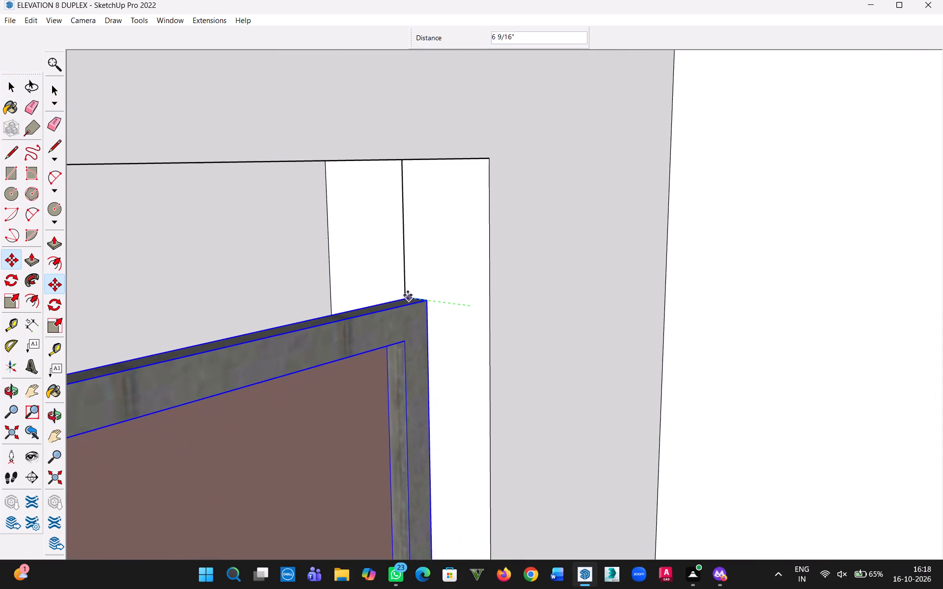
{"action": "left_click", "coordinate": [407, 295]}
{"action": "scroll", "coordinate": [461, 326], "scroll_direction": "down", "scroll_amount": 19}
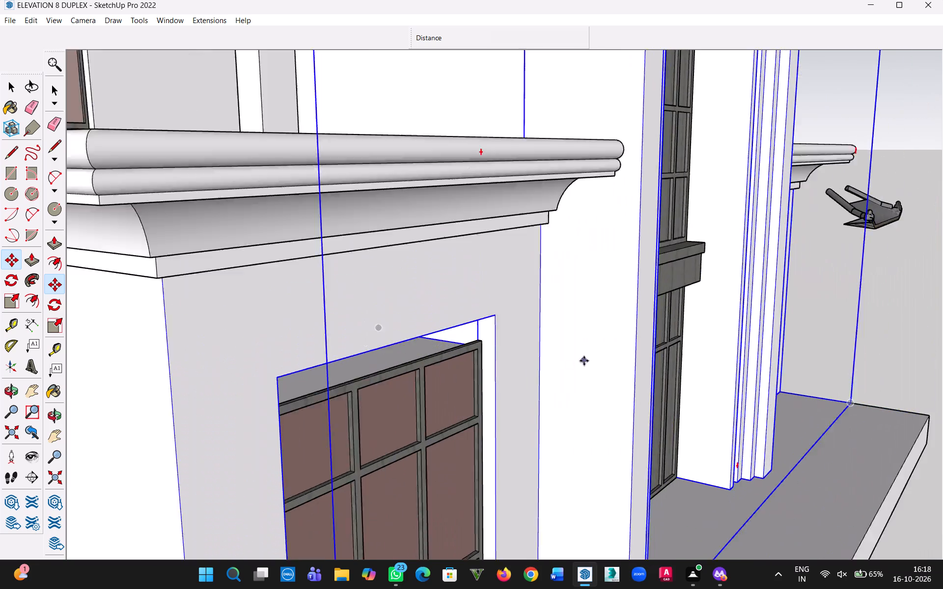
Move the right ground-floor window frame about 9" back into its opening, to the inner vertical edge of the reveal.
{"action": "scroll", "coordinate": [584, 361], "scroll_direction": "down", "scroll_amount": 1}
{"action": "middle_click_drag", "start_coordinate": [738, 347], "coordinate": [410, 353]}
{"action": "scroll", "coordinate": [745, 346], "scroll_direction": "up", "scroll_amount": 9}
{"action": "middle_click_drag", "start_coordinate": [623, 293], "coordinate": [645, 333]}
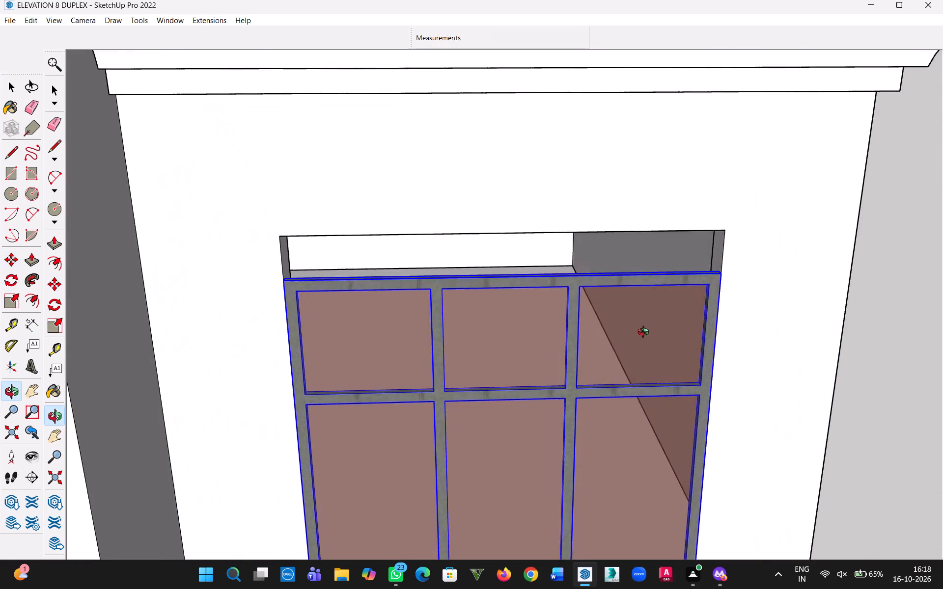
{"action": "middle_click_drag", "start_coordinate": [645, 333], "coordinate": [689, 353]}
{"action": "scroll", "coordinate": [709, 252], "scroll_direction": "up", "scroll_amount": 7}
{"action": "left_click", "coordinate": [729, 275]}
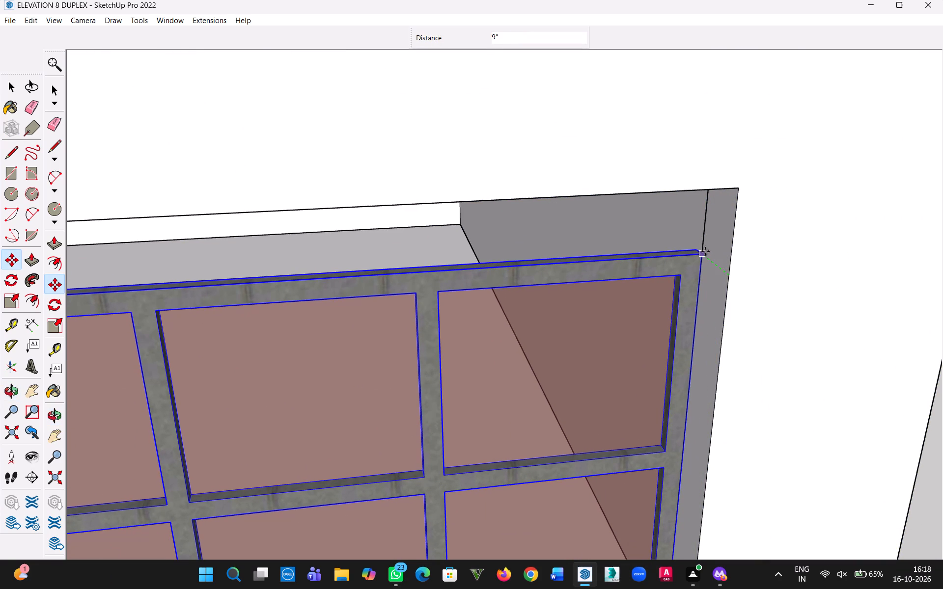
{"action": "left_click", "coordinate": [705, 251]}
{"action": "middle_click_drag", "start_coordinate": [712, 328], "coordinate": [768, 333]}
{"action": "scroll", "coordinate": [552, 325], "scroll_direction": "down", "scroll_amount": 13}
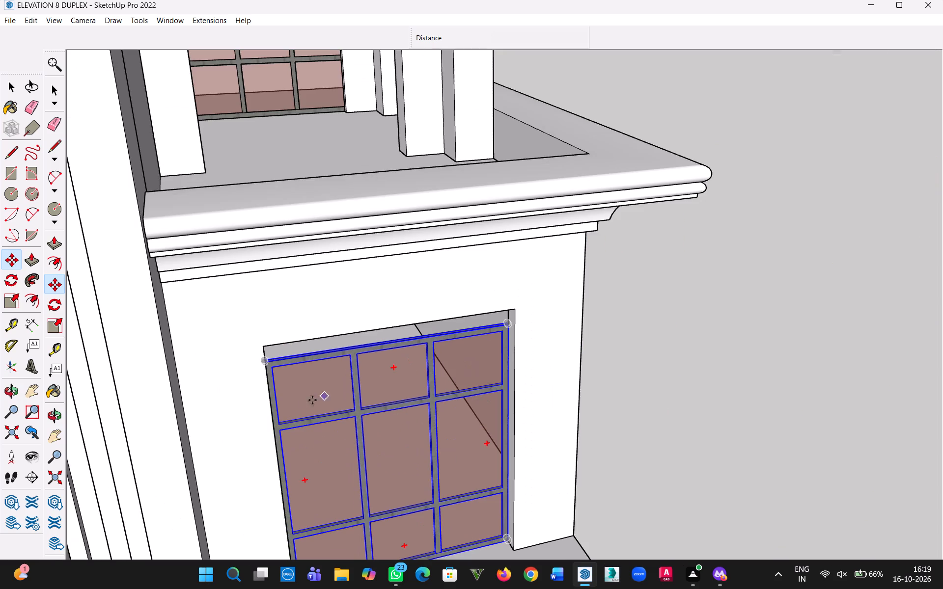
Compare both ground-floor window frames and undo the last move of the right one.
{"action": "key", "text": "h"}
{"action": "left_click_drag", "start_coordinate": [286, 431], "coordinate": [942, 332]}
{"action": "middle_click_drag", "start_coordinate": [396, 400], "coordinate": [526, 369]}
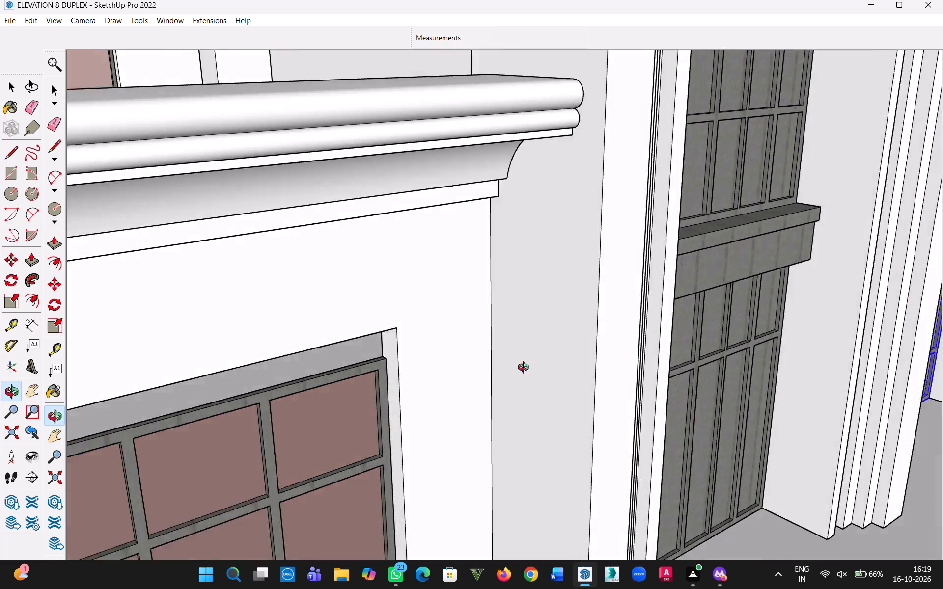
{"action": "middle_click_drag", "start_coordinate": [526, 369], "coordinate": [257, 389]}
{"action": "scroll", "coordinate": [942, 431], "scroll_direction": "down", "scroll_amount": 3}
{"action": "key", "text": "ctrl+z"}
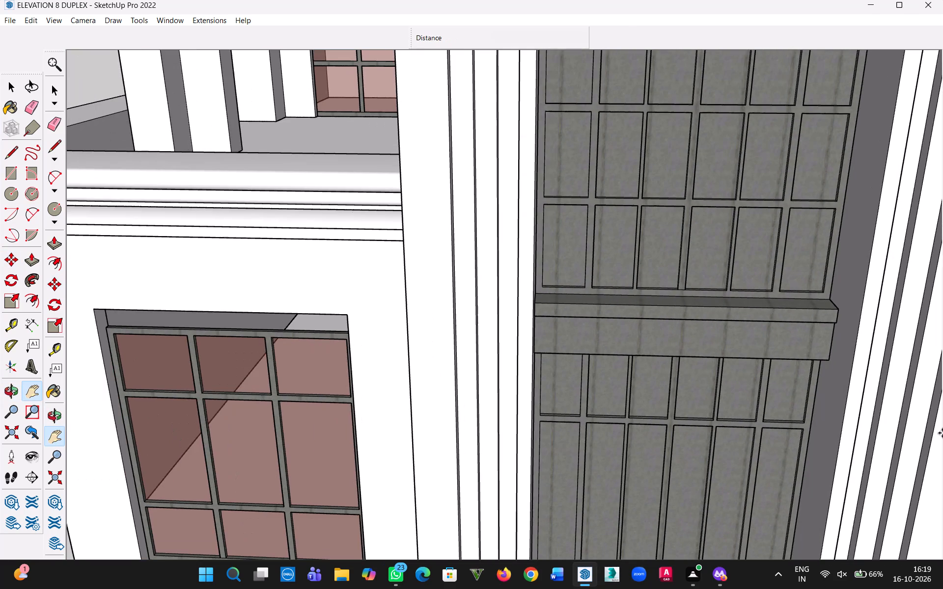
Move the right ground-floor window frame about 7" back into its opening, to the inner vertical edge of the reveal.
{"action": "key", "text": "h"}
{"action": "left_click_drag", "start_coordinate": [860, 409], "coordinate": [258, 385]}
{"action": "middle_click_drag", "start_coordinate": [747, 393], "coordinate": [764, 402]}
{"action": "scroll", "coordinate": [749, 342], "scroll_direction": "up", "scroll_amount": 9}
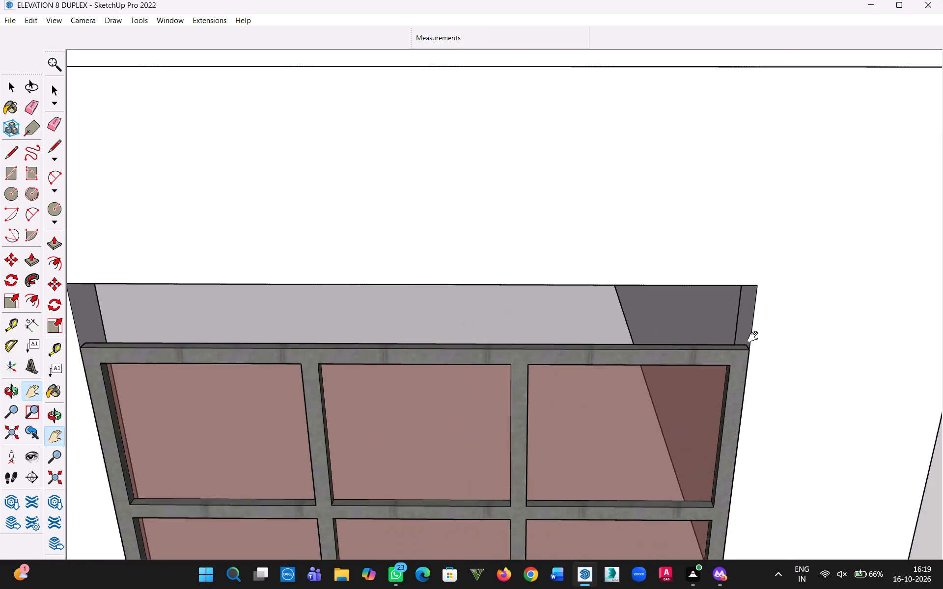
{"action": "scroll", "coordinate": [755, 337], "scroll_direction": "up", "scroll_amount": 12}
{"action": "middle_click_drag", "start_coordinate": [724, 354], "coordinate": [740, 374]}
{"action": "key", "text": "Escape"}
{"action": "left_click", "coordinate": [737, 338]}
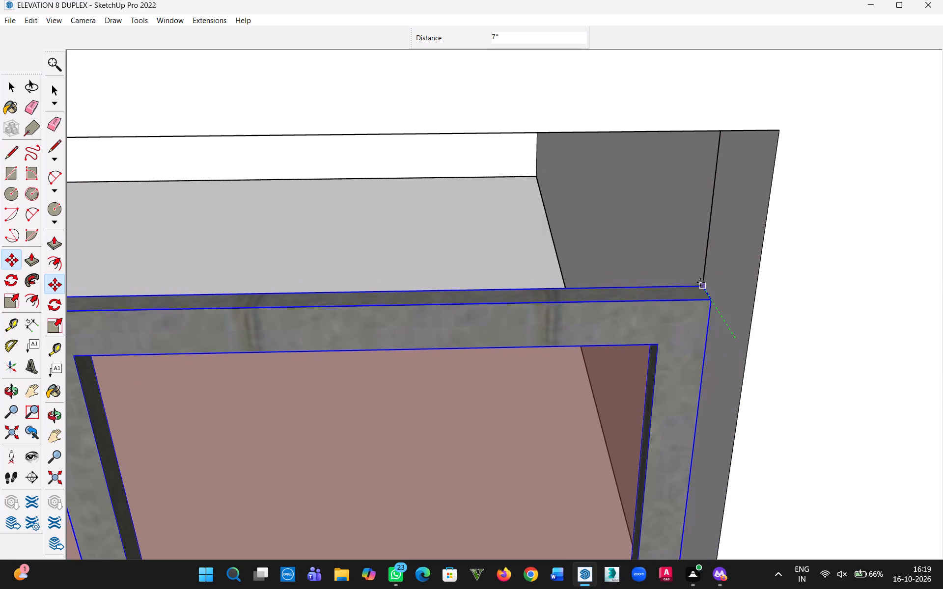
{"action": "left_click", "coordinate": [700, 282]}
{"action": "scroll", "coordinate": [683, 352], "scroll_direction": "down", "scroll_amount": 20}
{"action": "scroll", "coordinate": [683, 352], "scroll_direction": "down", "scroll_amount": 3}
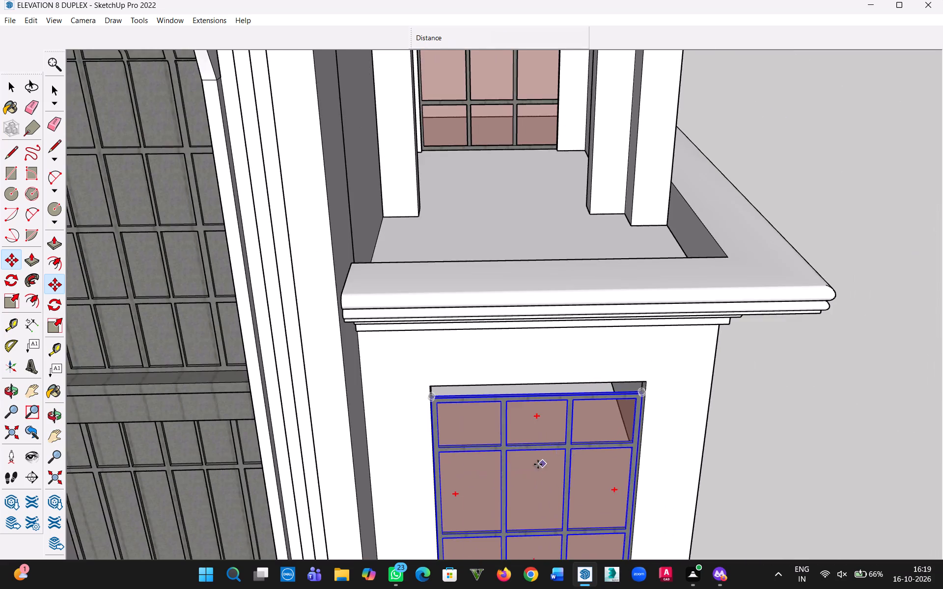
Open the wall group and offset the front wall face around the right ground-floor window inward by 1'.
{"action": "middle_click_drag", "start_coordinate": [538, 464], "coordinate": [554, 334]}
{"action": "left_click", "coordinate": [10, 86]}
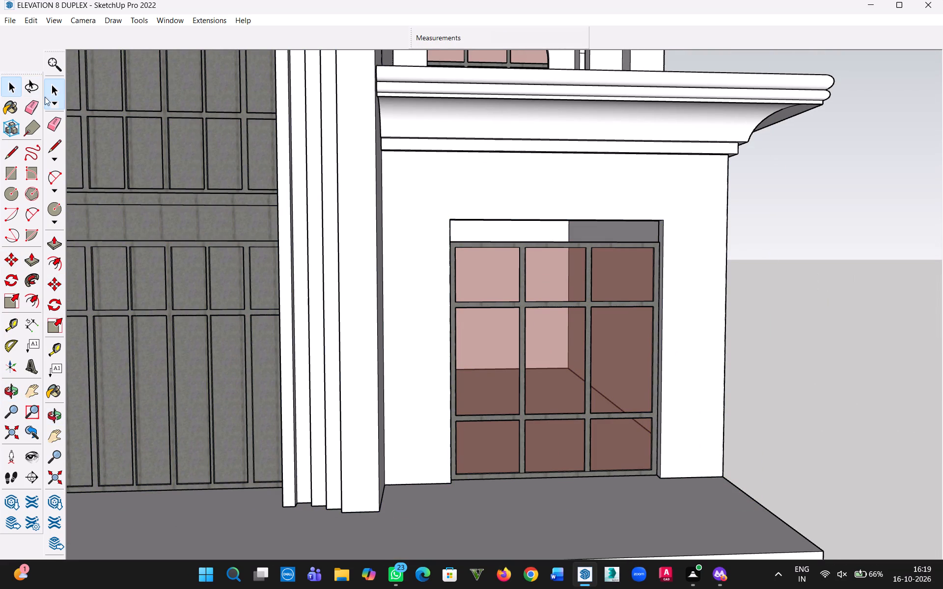
{"action": "double_click", "coordinate": [693, 288]}
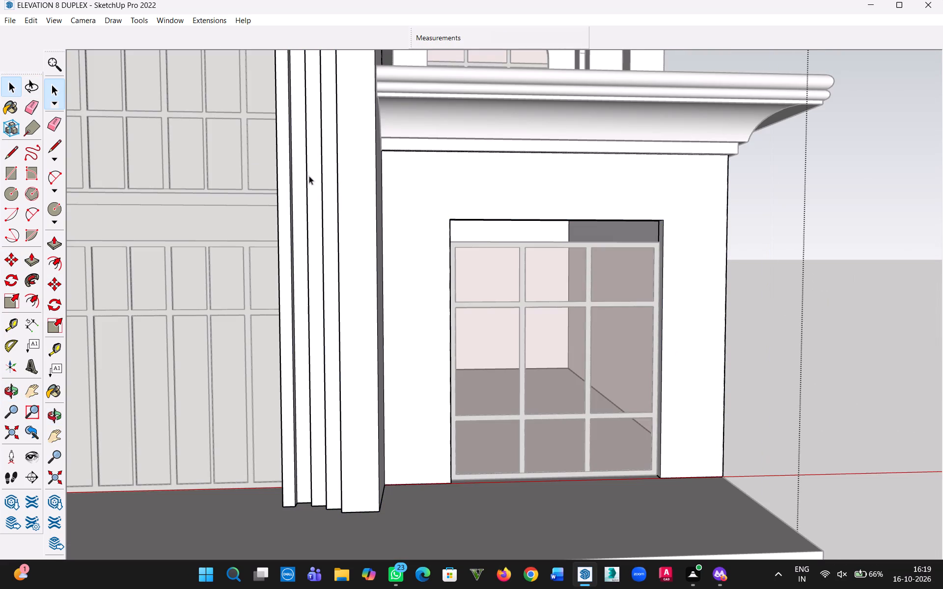
{"action": "left_click", "coordinate": [28, 302]}
{"action": "left_click", "coordinate": [639, 199]}
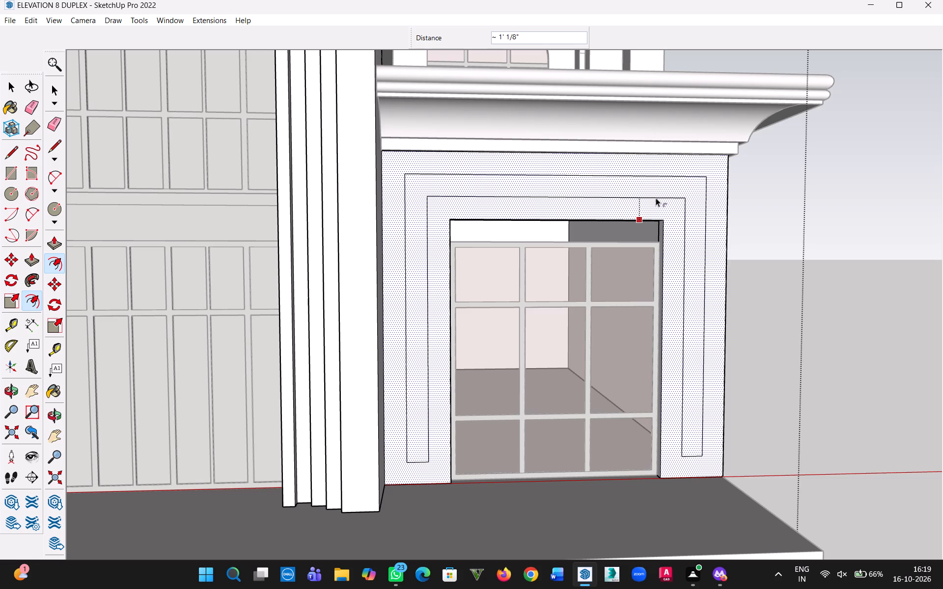
{"action": "type", "text": "1'"}
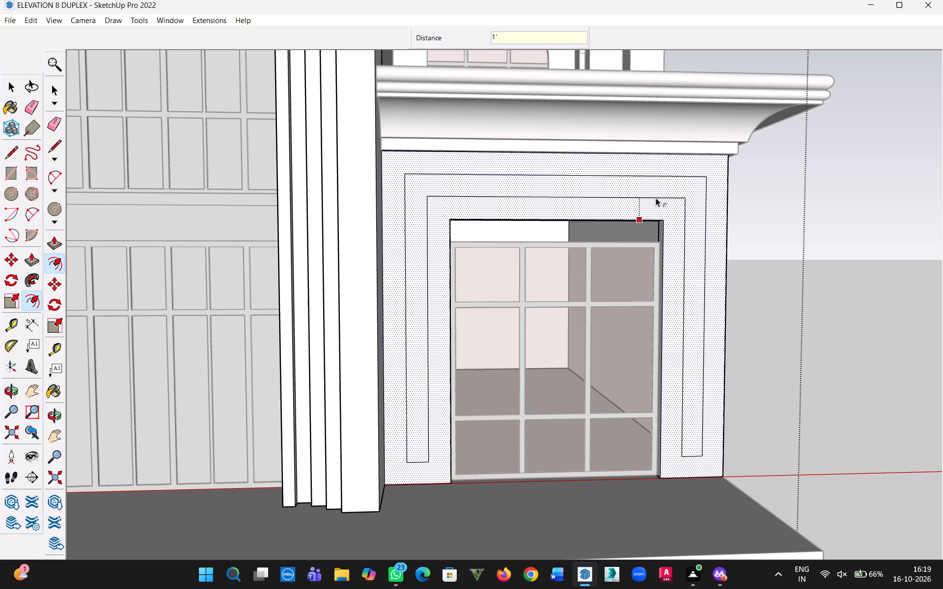
{"action": "key", "text": "Return"}
Offset the front wall face around the left ground-floor window inward by 1'.
{"action": "scroll", "coordinate": [582, 254], "scroll_direction": "down", "scroll_amount": 5}
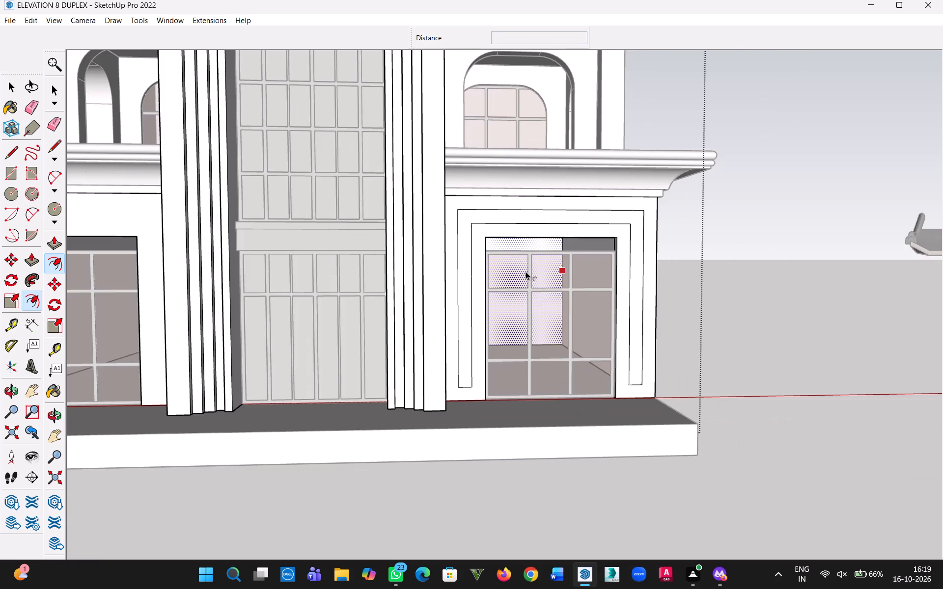
{"action": "key", "text": "h"}
{"action": "left_click_drag", "start_coordinate": [378, 277], "coordinate": [824, 356]}
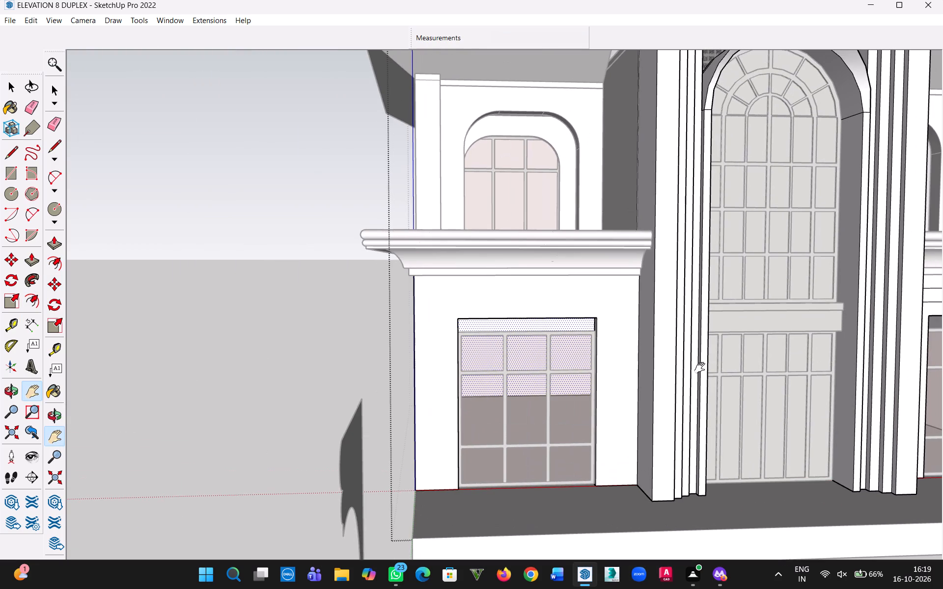
{"action": "key", "text": "Escape"}
{"action": "left_click", "coordinate": [430, 340]}
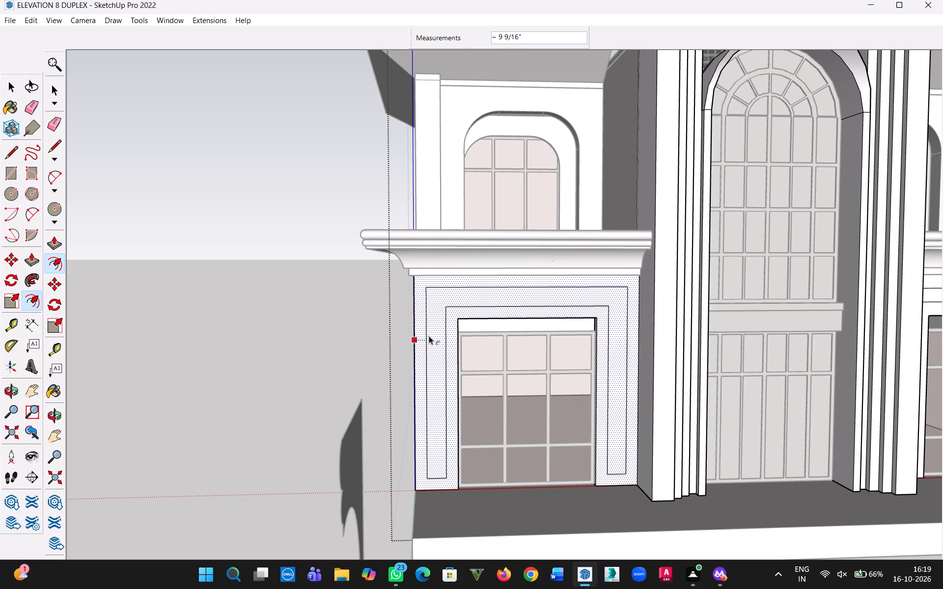
{"action": "type", "text": "1'"}
{"action": "key", "text": "Return"}
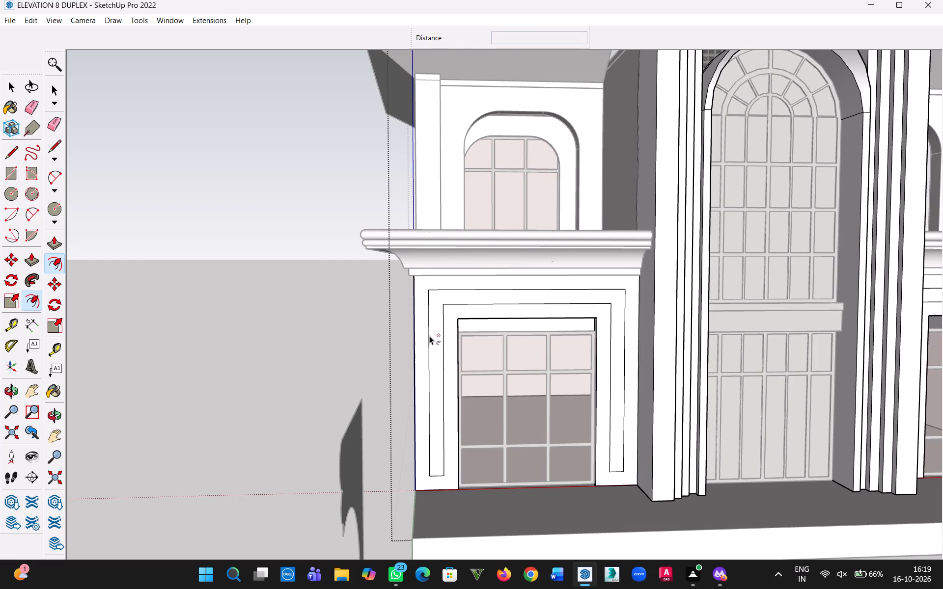
Move the bottom edge of the offset outline's left leg at the left window 1' down to the base of the wall.
{"action": "left_click", "coordinate": [10, 91]}
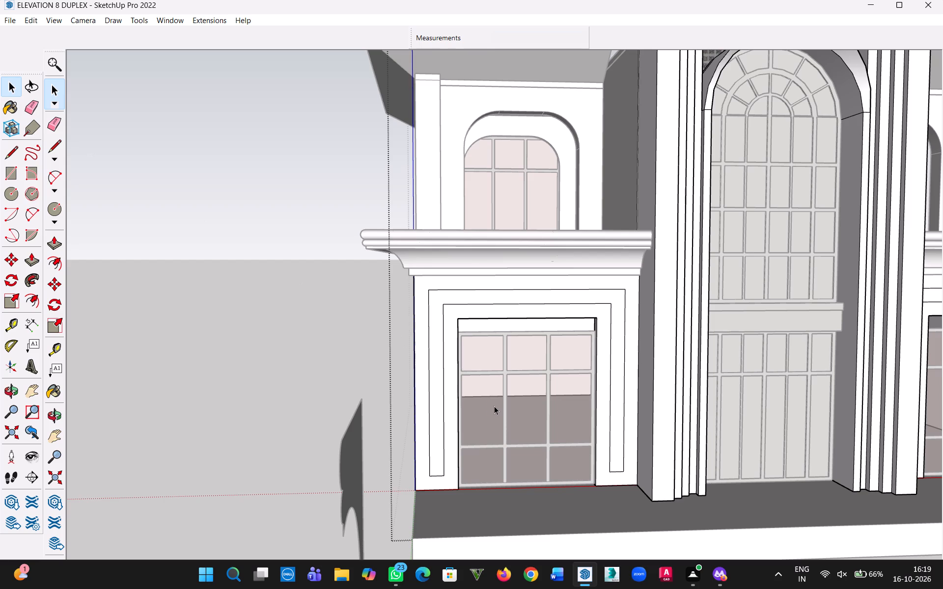
{"action": "scroll", "coordinate": [635, 486], "scroll_direction": "up", "scroll_amount": 2}
{"action": "scroll", "coordinate": [388, 429], "scroll_direction": "up", "scroll_amount": 2}
{"action": "scroll", "coordinate": [400, 499], "scroll_direction": "up", "scroll_amount": 3}
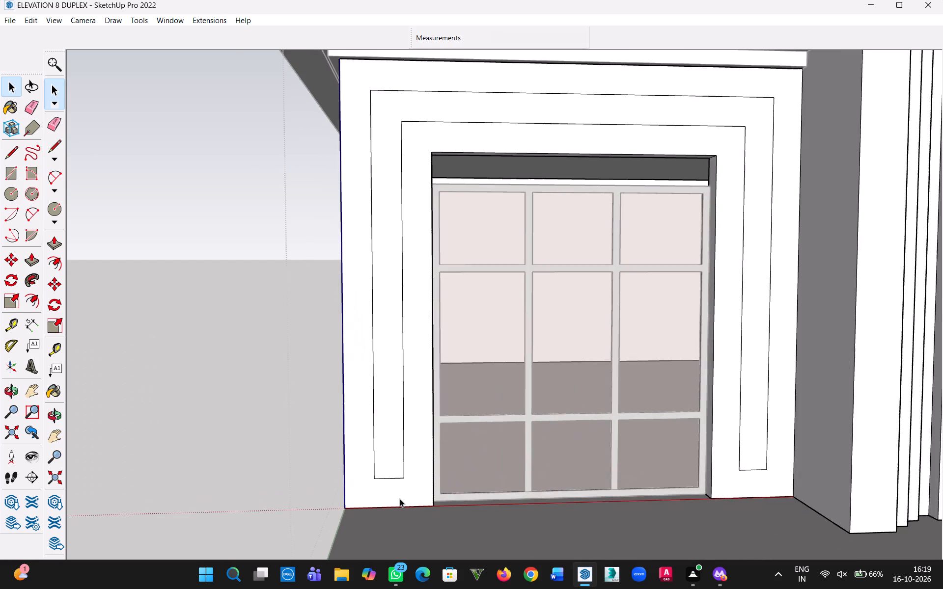
{"action": "scroll", "coordinate": [396, 493], "scroll_direction": "up", "scroll_amount": 7}
{"action": "left_click", "coordinate": [377, 473]}
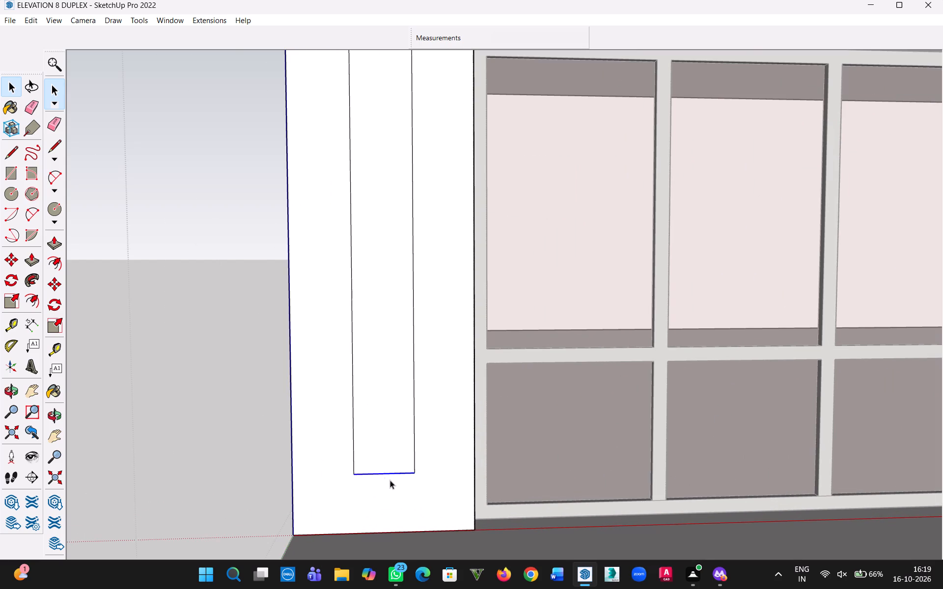
{"action": "key", "text": "m"}
{"action": "left_click", "coordinate": [385, 477]}
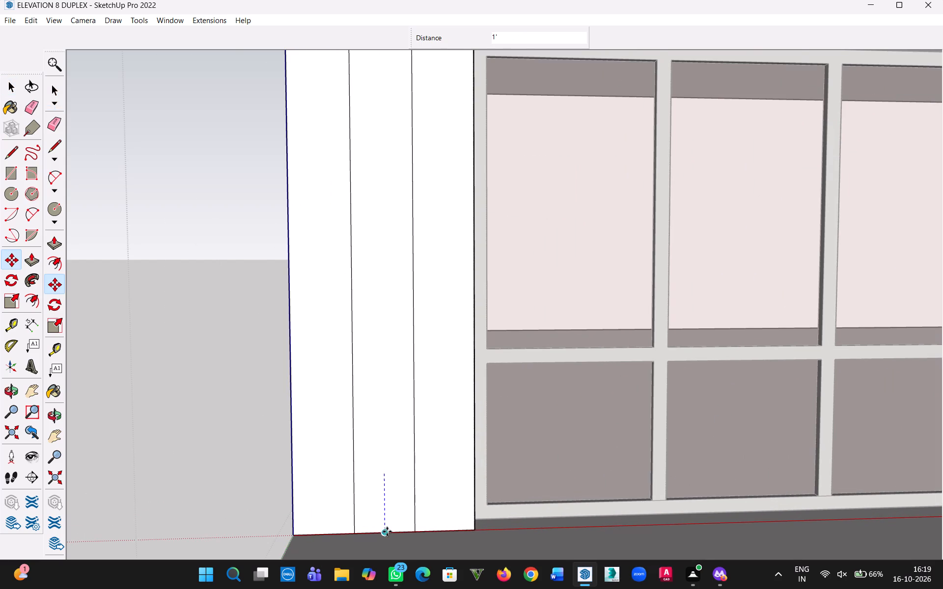
{"action": "left_click", "coordinate": [387, 532]}
Move the bottom edge of the offset outline's right leg at the right window down to the base of the wall.
{"action": "scroll", "coordinate": [665, 452], "scroll_direction": "down", "scroll_amount": 6}
{"action": "key", "text": "h"}
{"action": "left_click_drag", "start_coordinate": [705, 449], "coordinate": [137, 454]}
{"action": "left_click_drag", "start_coordinate": [717, 461], "coordinate": [531, 462]}
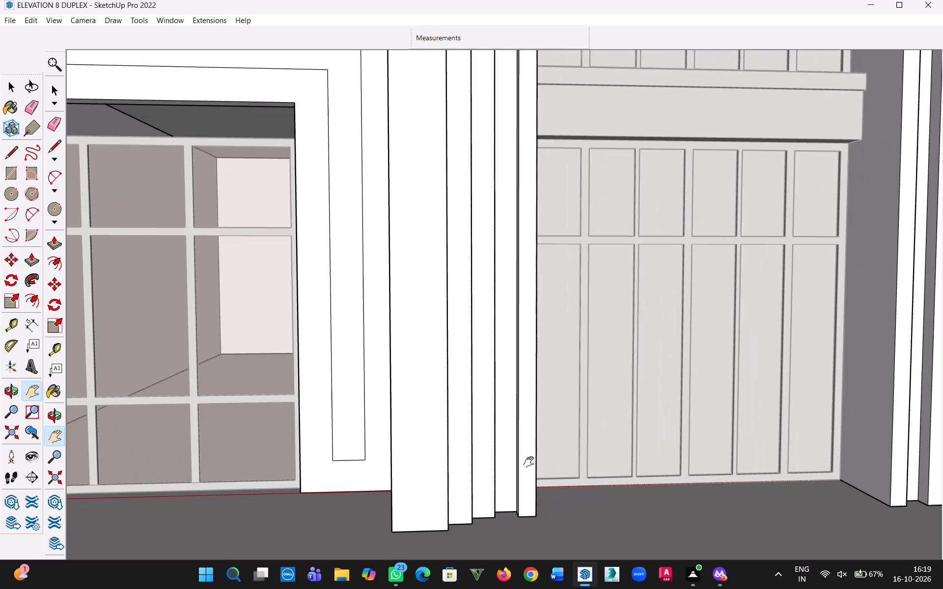
{"action": "left_click_drag", "start_coordinate": [531, 462], "coordinate": [62, 448]}
{"action": "left_click_drag", "start_coordinate": [615, 456], "coordinate": [511, 467]}
{"action": "scroll", "coordinate": [630, 434], "scroll_direction": "up", "scroll_amount": 4}
{"action": "key", "text": "Escape"}
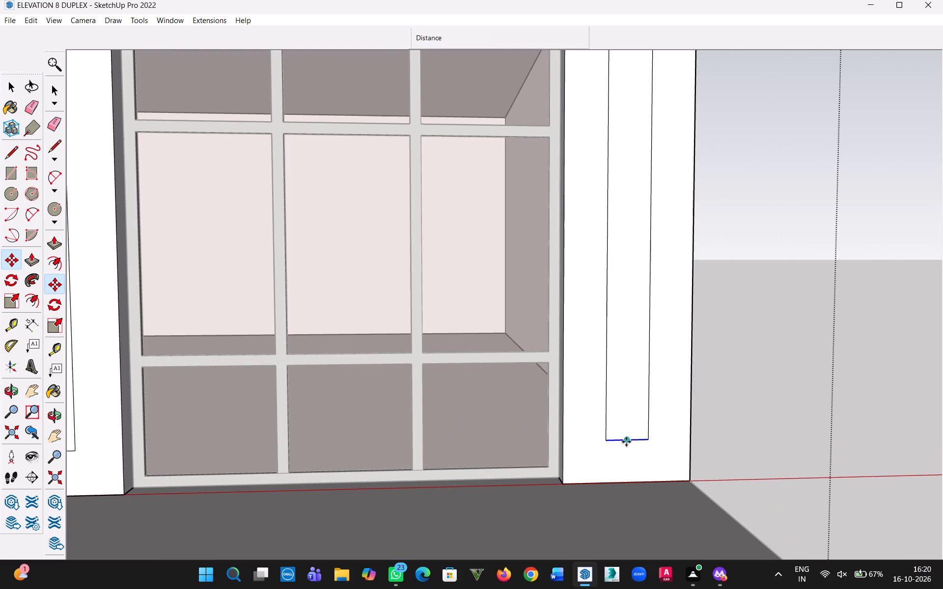
{"action": "left_click", "coordinate": [626, 442]}
{"action": "left_click", "coordinate": [633, 481]}
Move the bottom edge of the offset outline's left leg at the right window 1' down to the base of the wall.
{"action": "key", "text": "h"}
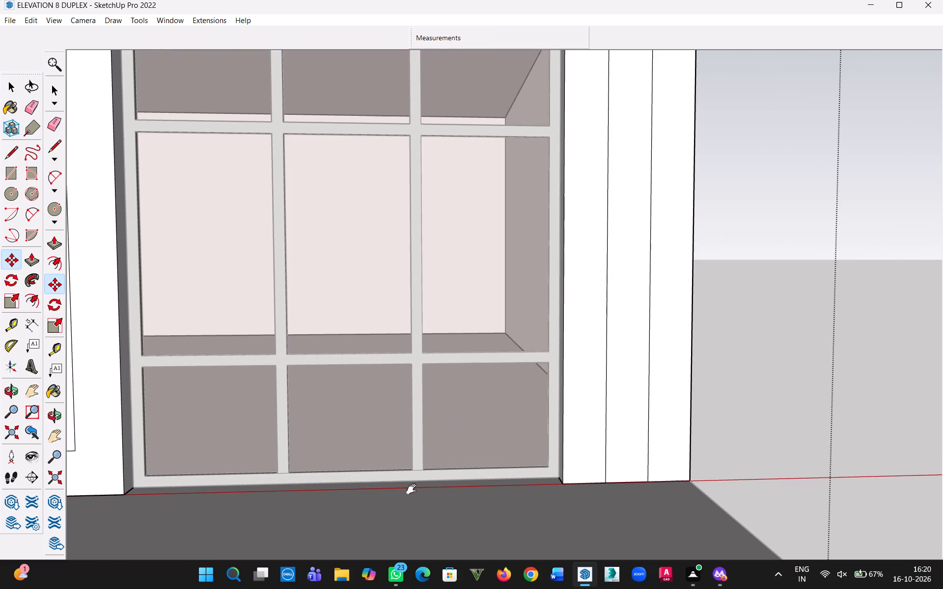
{"action": "left_click_drag", "start_coordinate": [408, 488], "coordinate": [765, 487]}
{"action": "key", "text": "Escape"}
{"action": "left_click", "coordinate": [420, 451]}
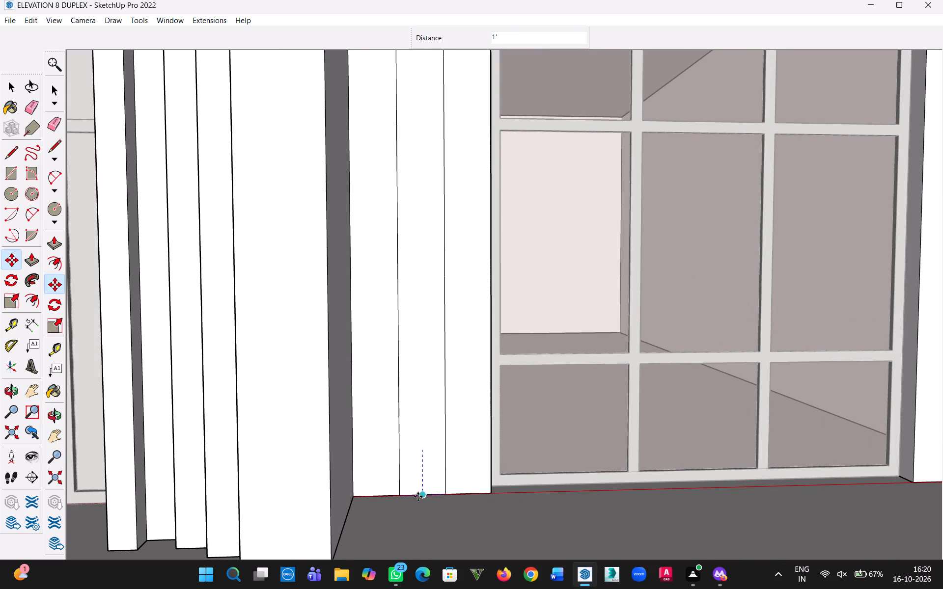
{"action": "left_click", "coordinate": [418, 497]}
Move the bottom edge of the offset outline's right leg at the left window 1' down to the base of the wall.
{"action": "scroll", "coordinate": [333, 496], "scroll_direction": "down", "scroll_amount": 1}
{"action": "key", "text": "h"}
{"action": "left_click_drag", "start_coordinate": [339, 488], "coordinate": [942, 489]}
{"action": "left_click_drag", "start_coordinate": [278, 427], "coordinate": [671, 427]}
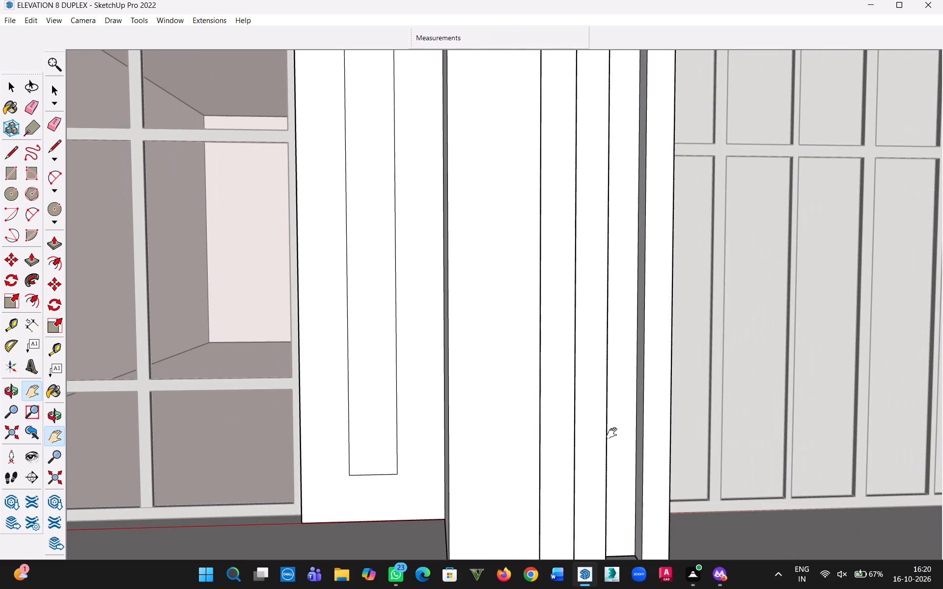
{"action": "key", "text": "Escape"}
{"action": "left_click", "coordinate": [371, 476]}
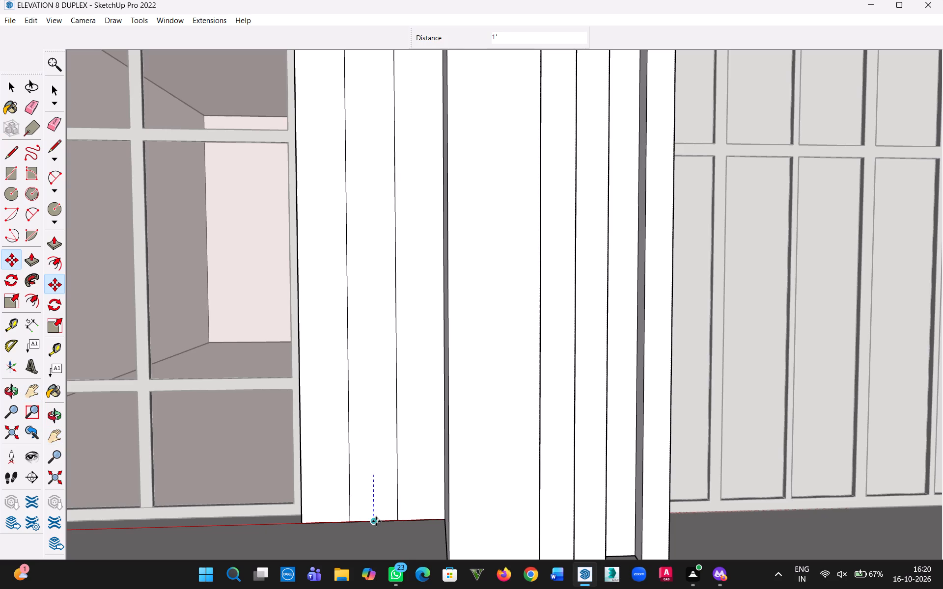
{"action": "left_click", "coordinate": [376, 521]}
{"action": "key", "text": "Escape"}
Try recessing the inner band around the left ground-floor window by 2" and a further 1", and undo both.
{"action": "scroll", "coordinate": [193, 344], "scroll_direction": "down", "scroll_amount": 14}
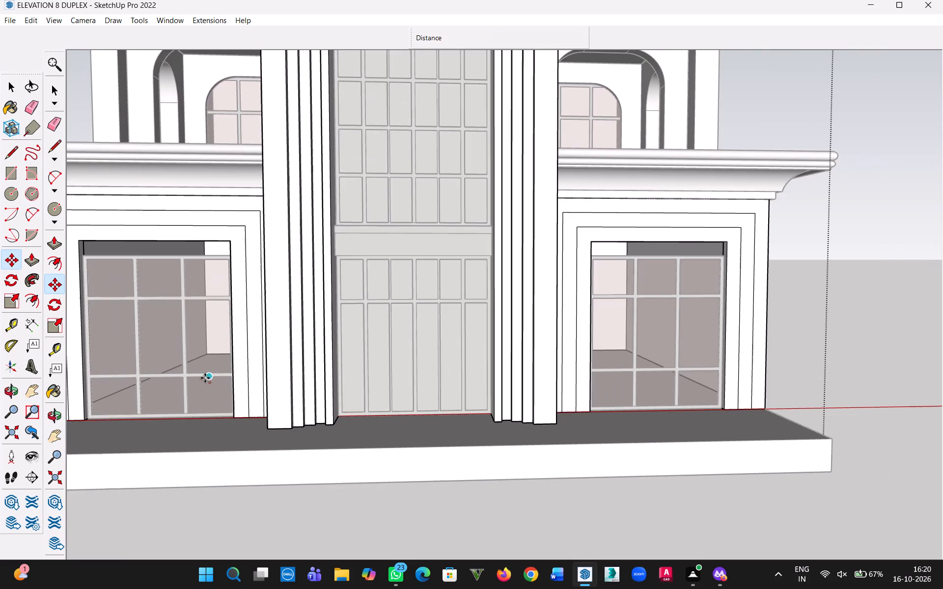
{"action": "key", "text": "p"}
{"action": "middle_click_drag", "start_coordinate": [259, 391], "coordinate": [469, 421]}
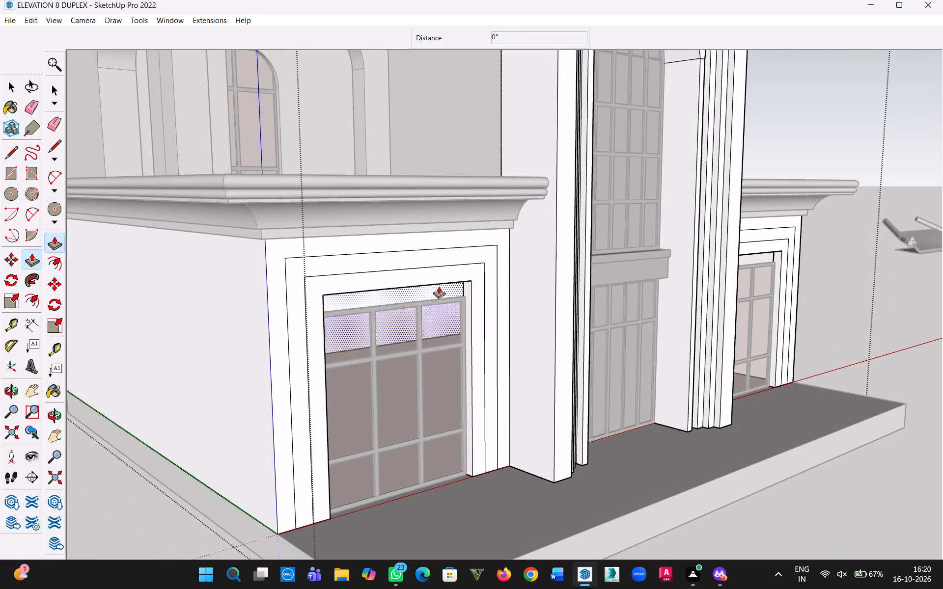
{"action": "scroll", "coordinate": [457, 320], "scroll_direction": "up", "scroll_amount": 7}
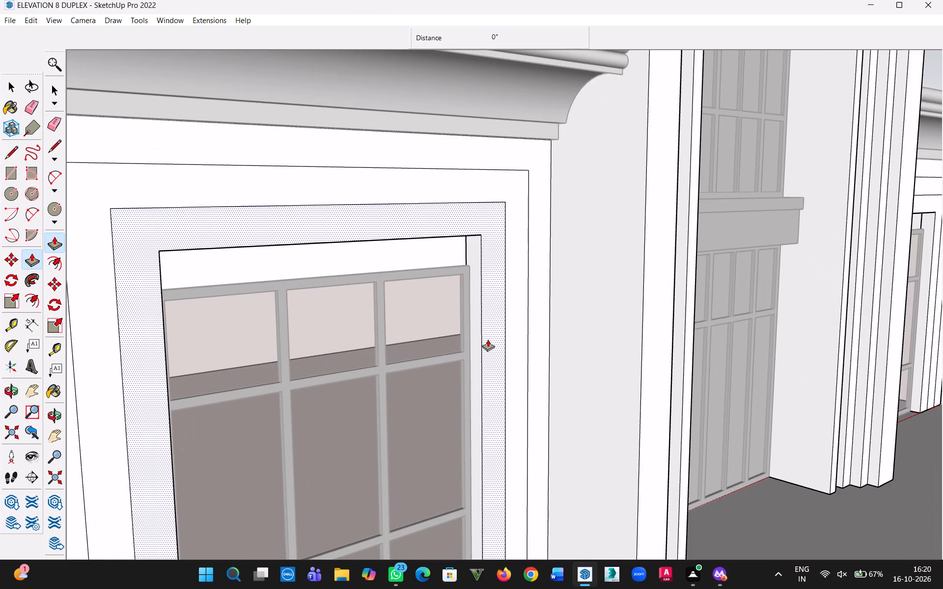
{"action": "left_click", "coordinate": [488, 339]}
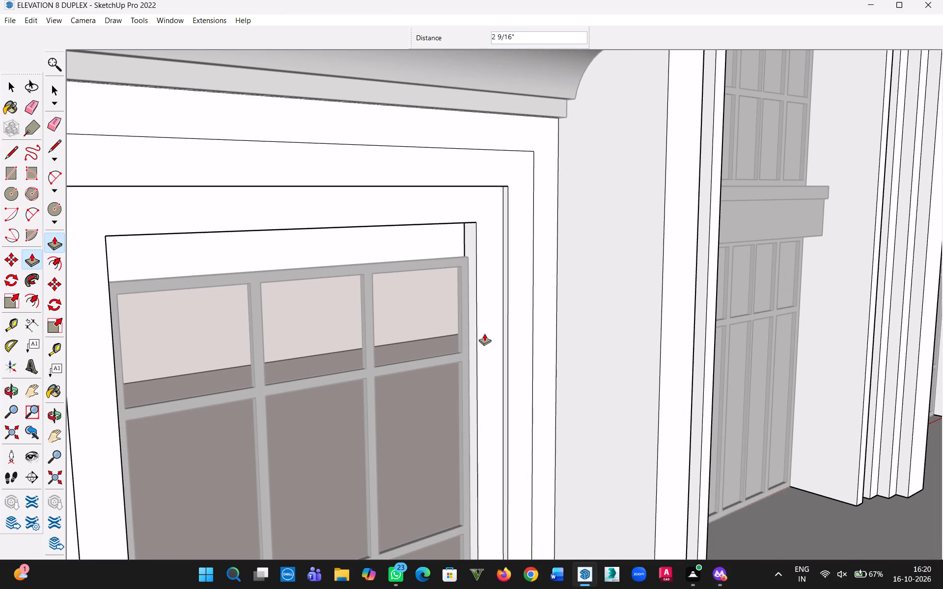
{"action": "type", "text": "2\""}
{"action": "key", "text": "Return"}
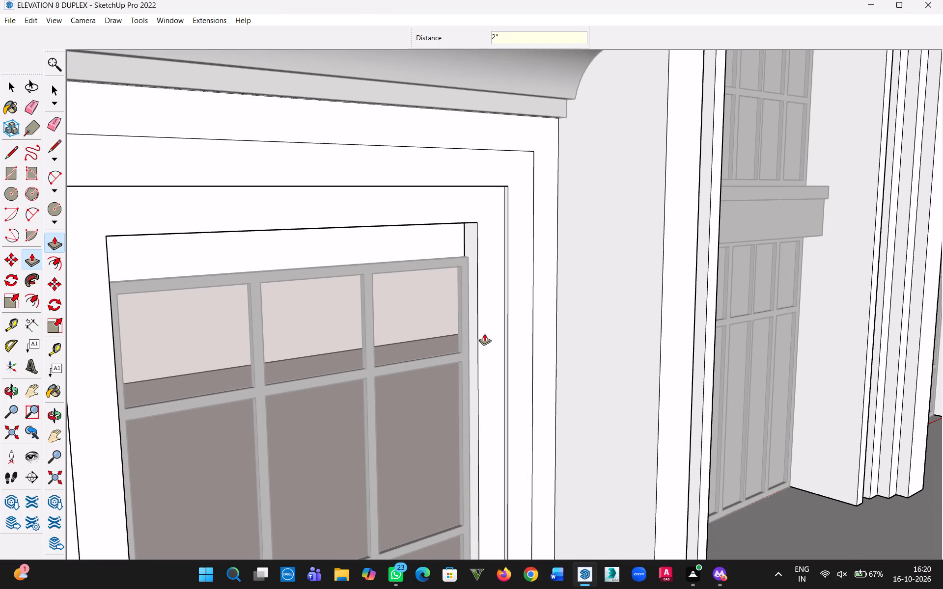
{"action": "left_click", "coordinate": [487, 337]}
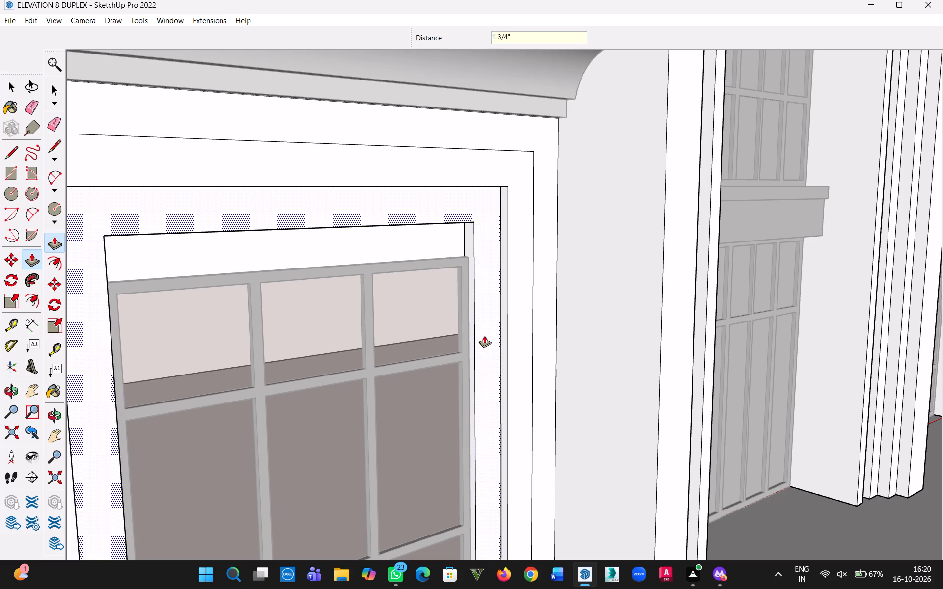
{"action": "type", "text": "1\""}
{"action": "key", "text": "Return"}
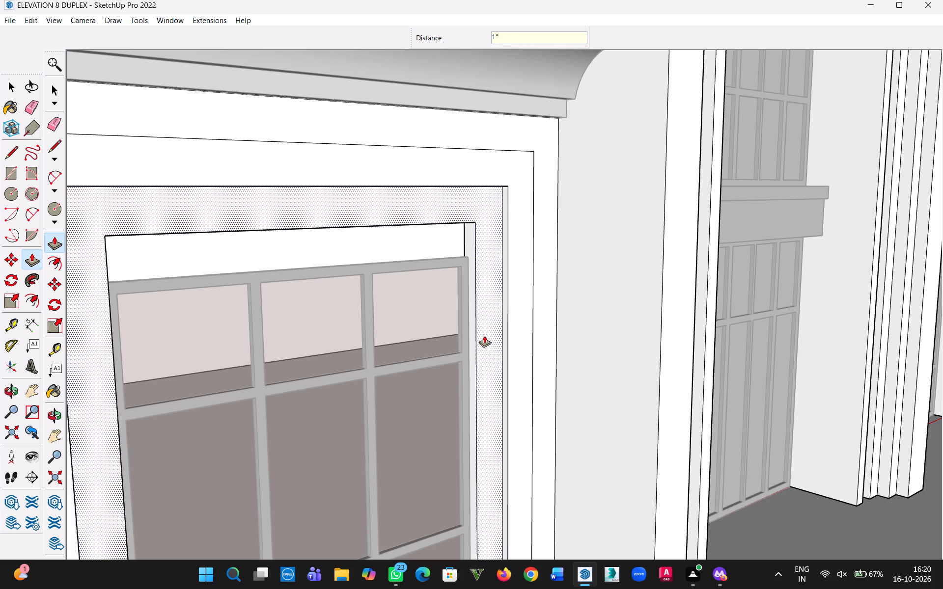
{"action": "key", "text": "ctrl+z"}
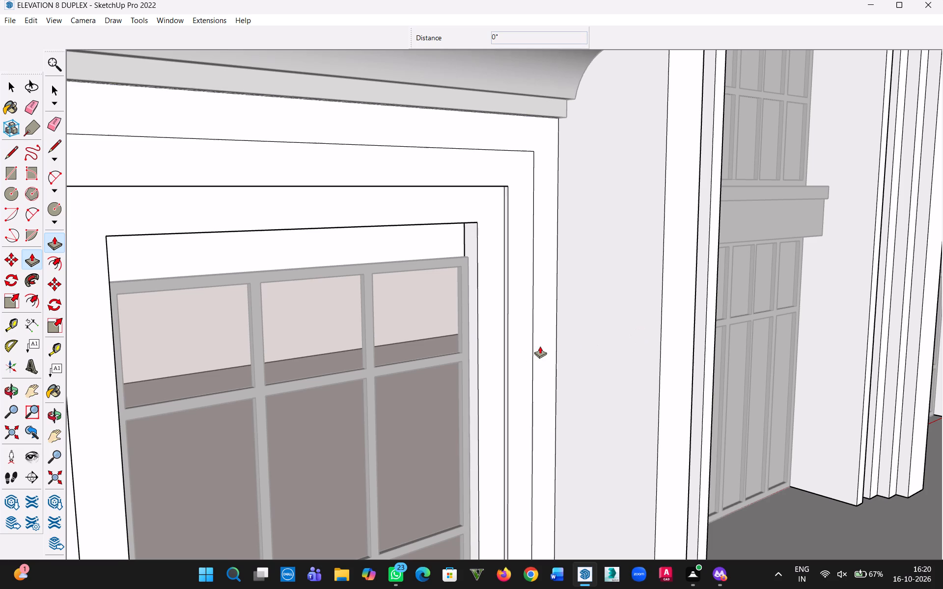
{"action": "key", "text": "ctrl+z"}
Recess the inner band around the left ground-floor window by 4".
{"action": "left_click", "coordinate": [497, 329]}
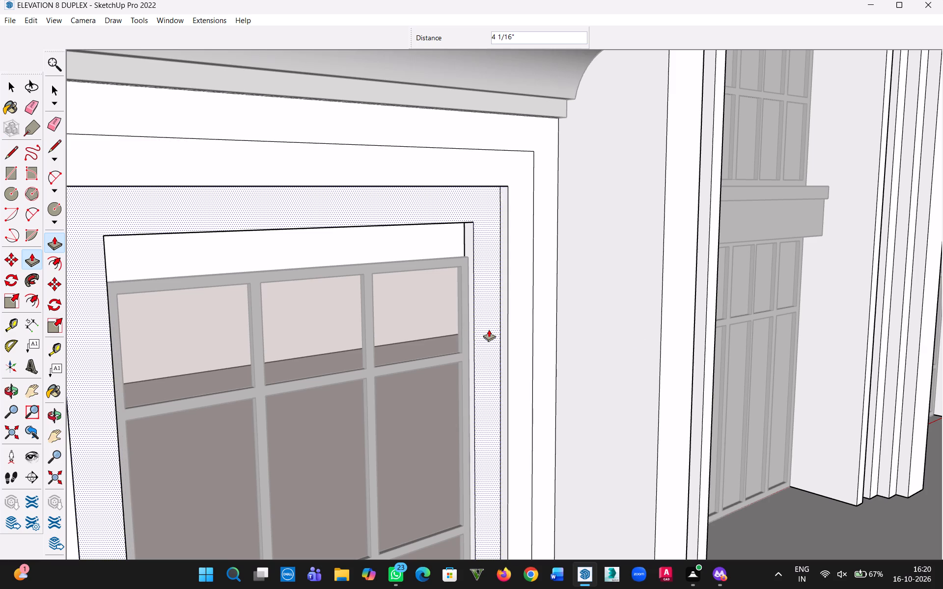
{"action": "type", "text": "4\""}
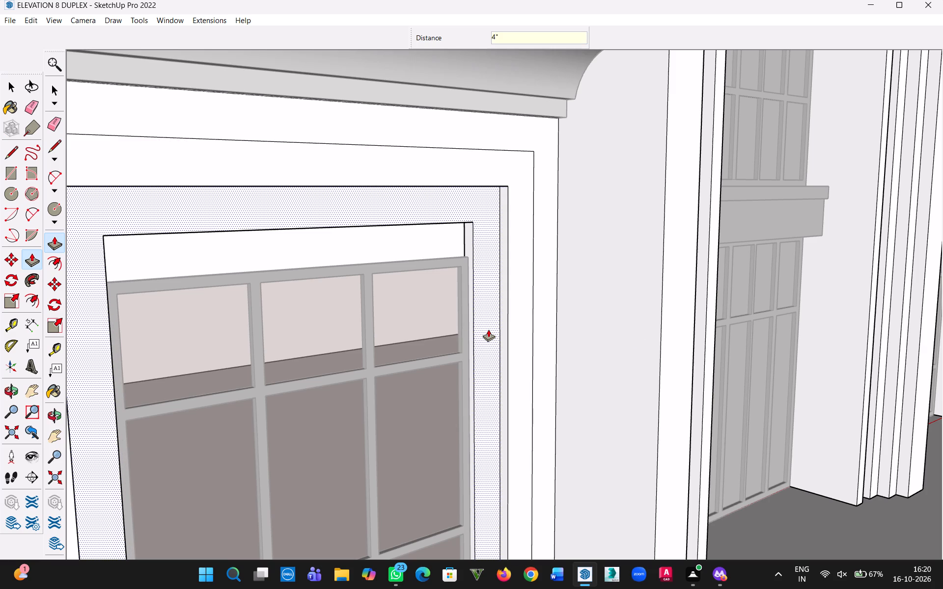
{"action": "key", "text": "Return"}
Recess the inner band around the right ground-floor window by the same 4".
{"action": "scroll", "coordinate": [500, 336], "scroll_direction": "down", "scroll_amount": 3}
{"action": "key", "text": "h"}
{"action": "left_click_drag", "start_coordinate": [664, 337], "coordinate": [491, 369]}
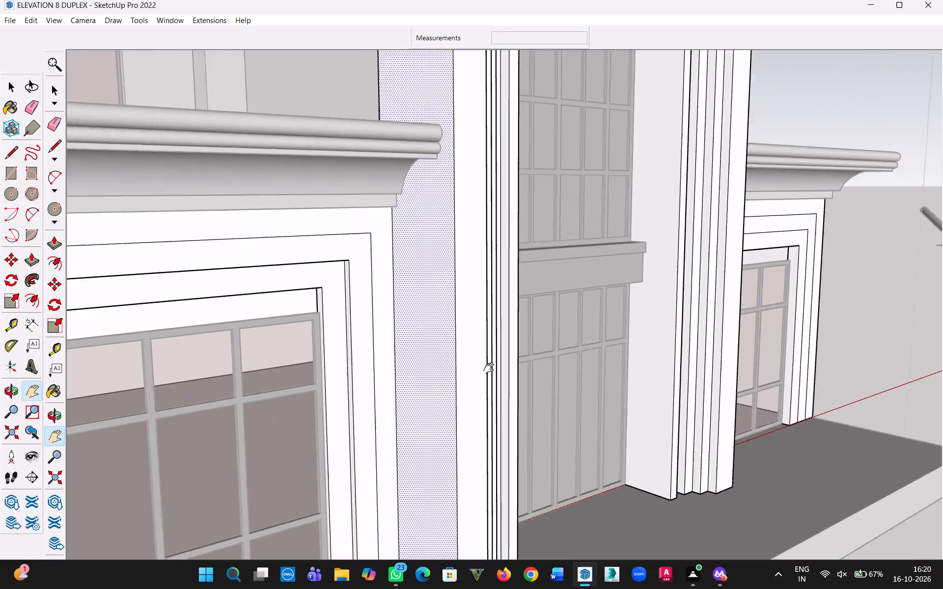
{"action": "left_click_drag", "start_coordinate": [491, 369], "coordinate": [198, 384]}
{"action": "scroll", "coordinate": [644, 328], "scroll_direction": "up", "scroll_amount": 8}
{"action": "key", "text": "Escape"}
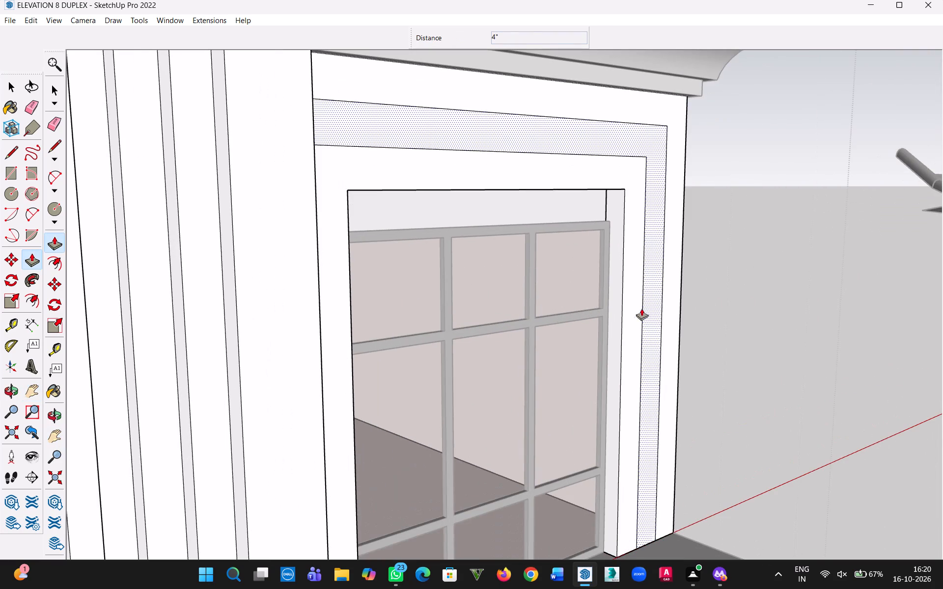
{"action": "double_click", "coordinate": [635, 311]}
At the left ground-floor window, draw short horizontal lines from both top corners of the outer outline to the wall's side edges.
{"action": "scroll", "coordinate": [490, 354], "scroll_direction": "down", "scroll_amount": 10}
{"action": "key", "text": "h"}
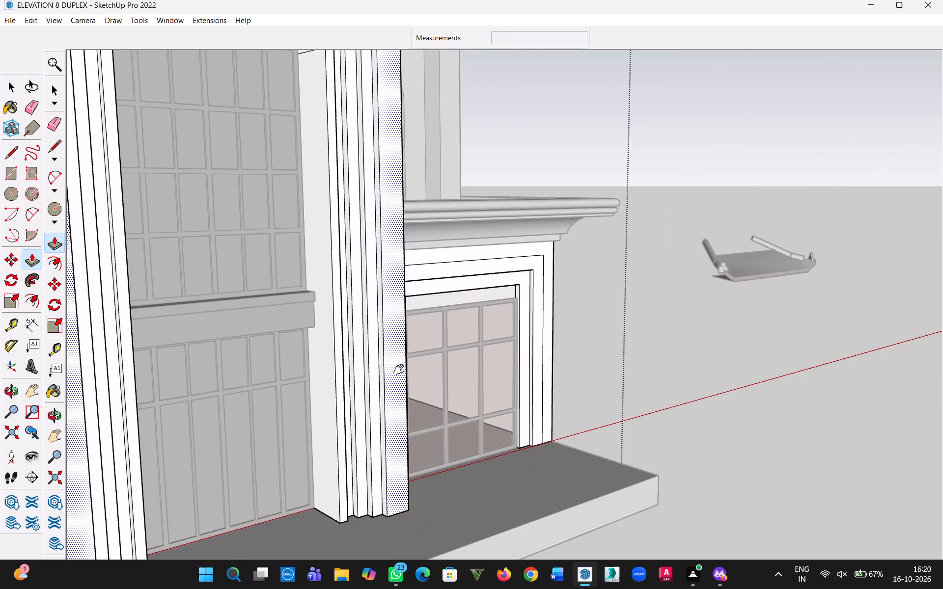
{"action": "left_click_drag", "start_coordinate": [402, 370], "coordinate": [860, 359]}
{"action": "left_click_drag", "start_coordinate": [467, 368], "coordinate": [567, 293]}
{"action": "middle_click_drag", "start_coordinate": [588, 366], "coordinate": [552, 344]}
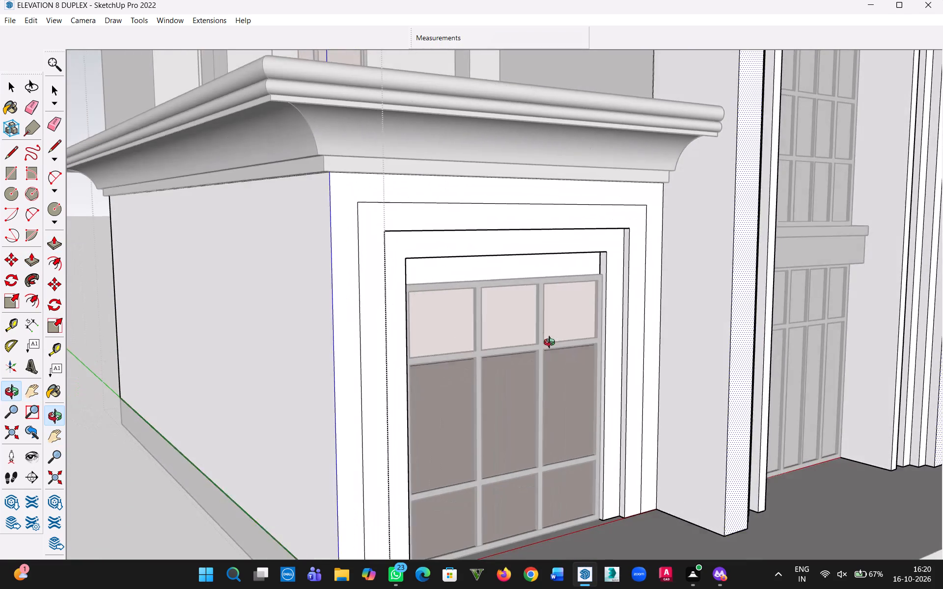
{"action": "middle_click_drag", "start_coordinate": [552, 344], "coordinate": [552, 343]}
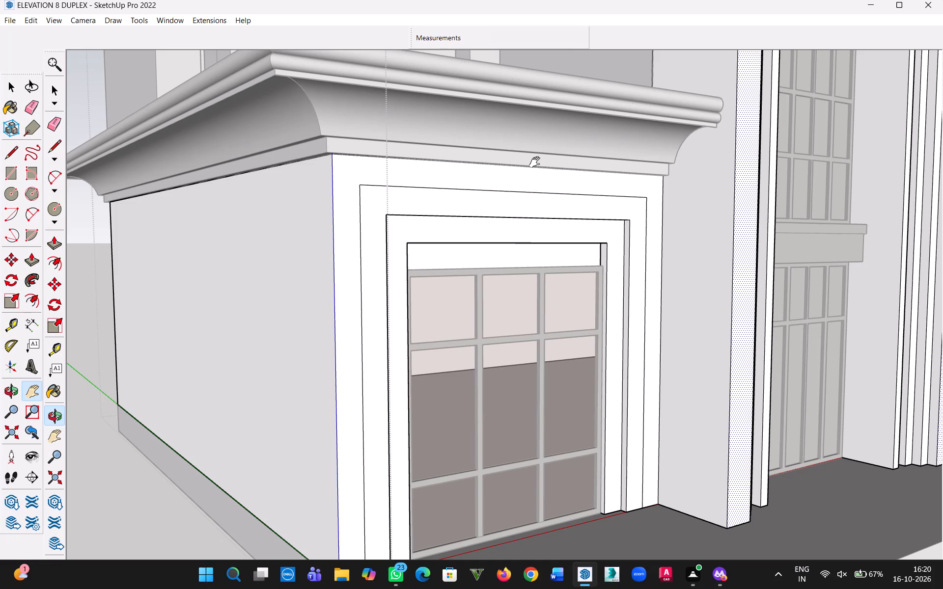
{"action": "scroll", "coordinate": [490, 182], "scroll_direction": "up", "scroll_amount": 4}
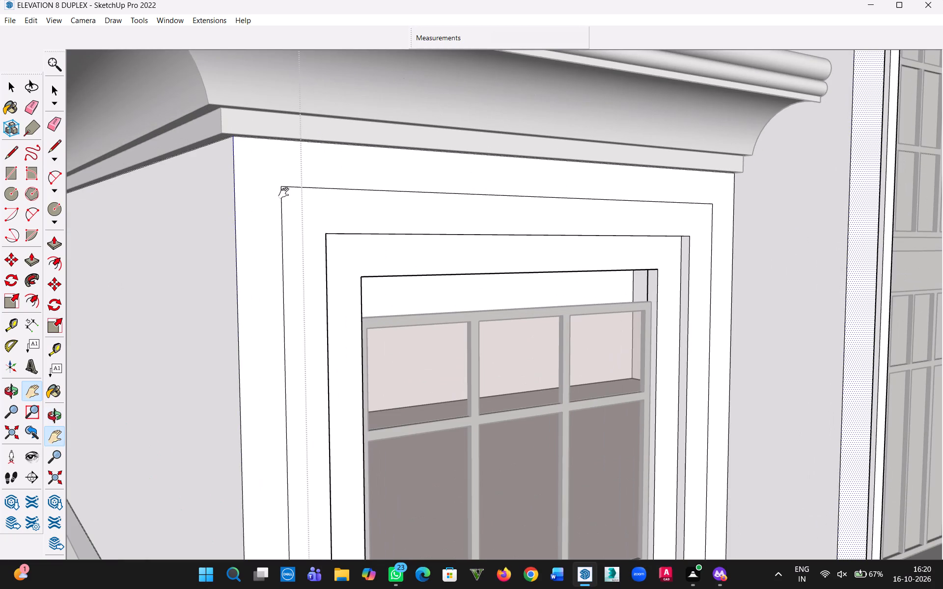
{"action": "key", "text": "l"}
{"action": "left_click", "coordinate": [282, 189]}
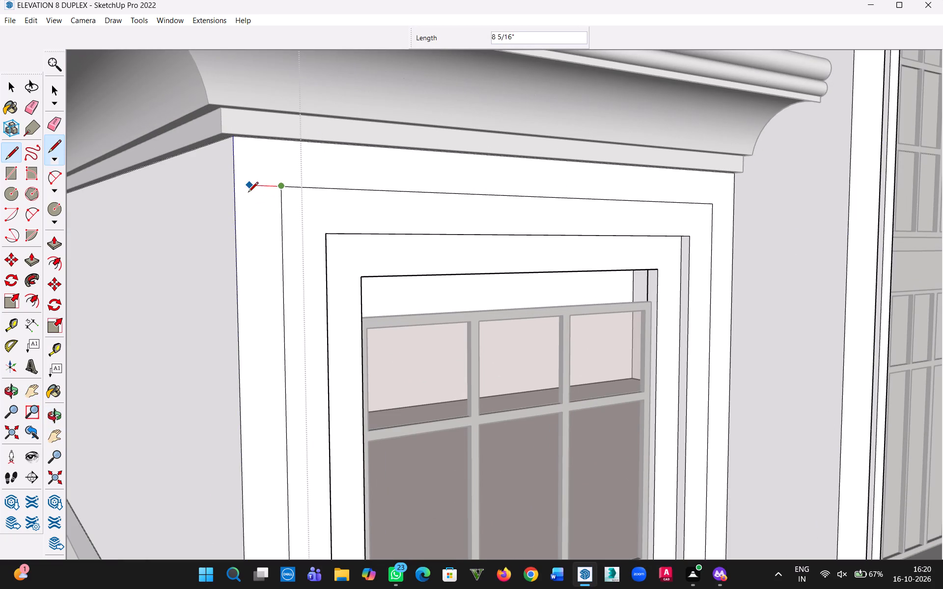
{"action": "left_click", "coordinate": [236, 186]}
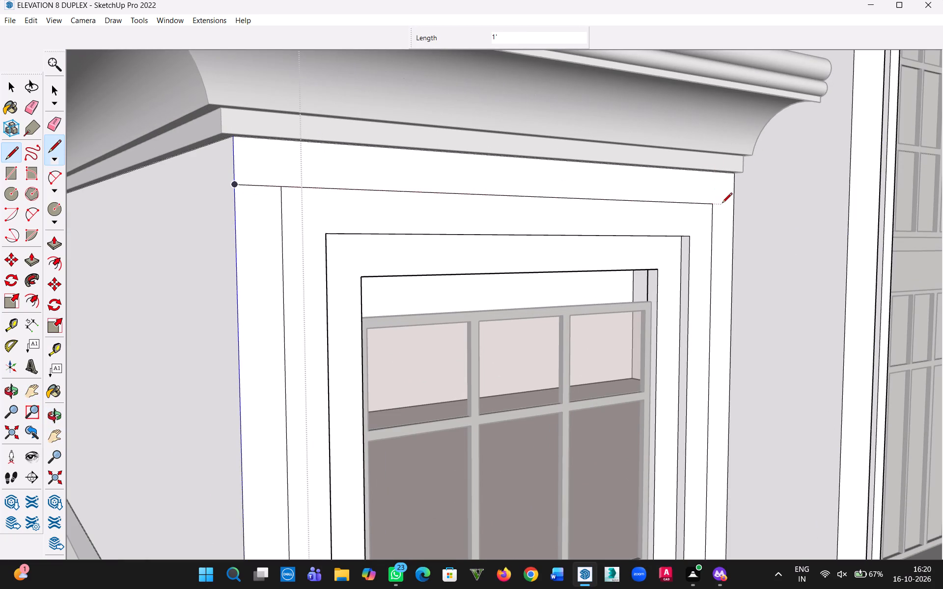
{"action": "left_click", "coordinate": [709, 206]}
{"action": "left_click", "coordinate": [743, 200]}
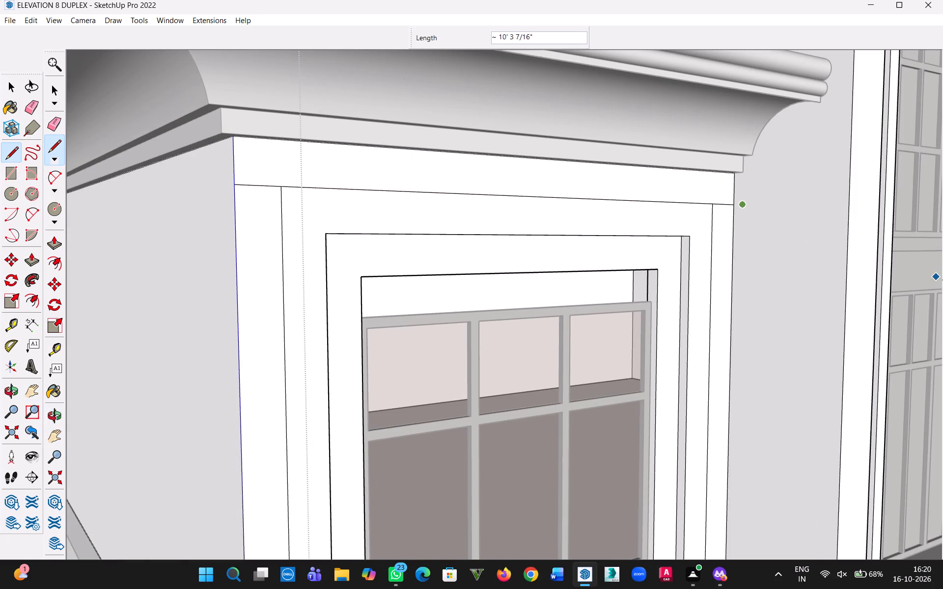
{"action": "scroll", "coordinate": [918, 284], "scroll_direction": "down", "scroll_amount": 3}
{"action": "key", "text": "ctrl+z"}
{"action": "left_click", "coordinate": [766, 226]}
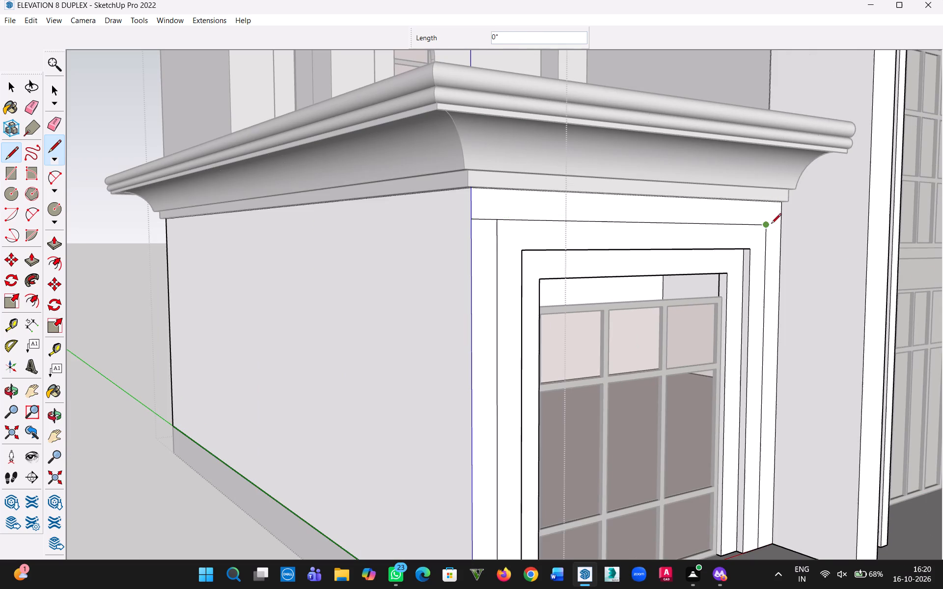
{"action": "left_click", "coordinate": [781, 224]}
At the right ground-floor window, draw 1' horizontal lines from both top corners of the outer outline to the wall's side edges.
{"action": "key", "text": "h"}
{"action": "left_click_drag", "start_coordinate": [856, 266], "coordinate": [471, 335]}
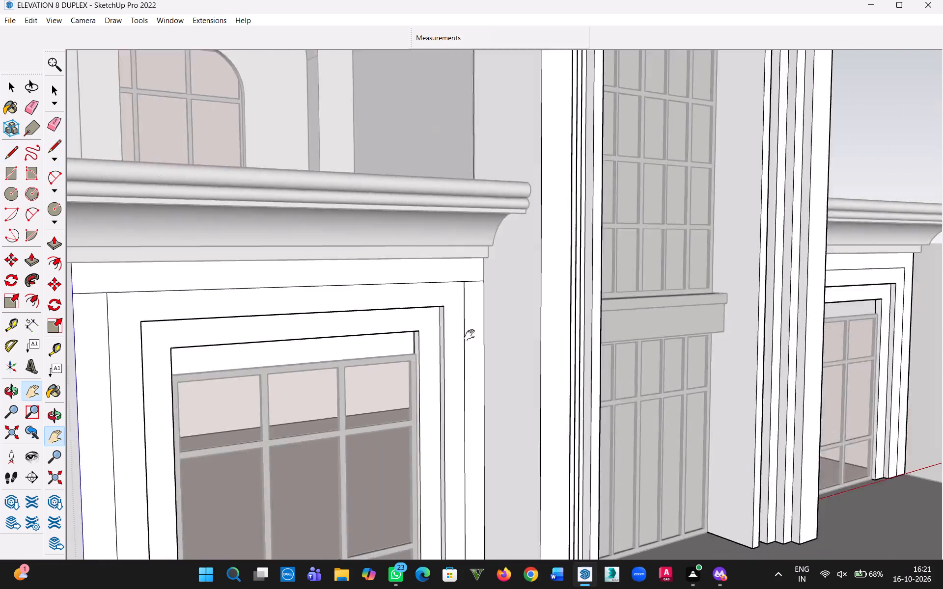
{"action": "left_click_drag", "start_coordinate": [471, 335], "coordinate": [201, 378]}
{"action": "middle_click_drag", "start_coordinate": [646, 361], "coordinate": [386, 386]}
{"action": "key", "text": "Escape"}
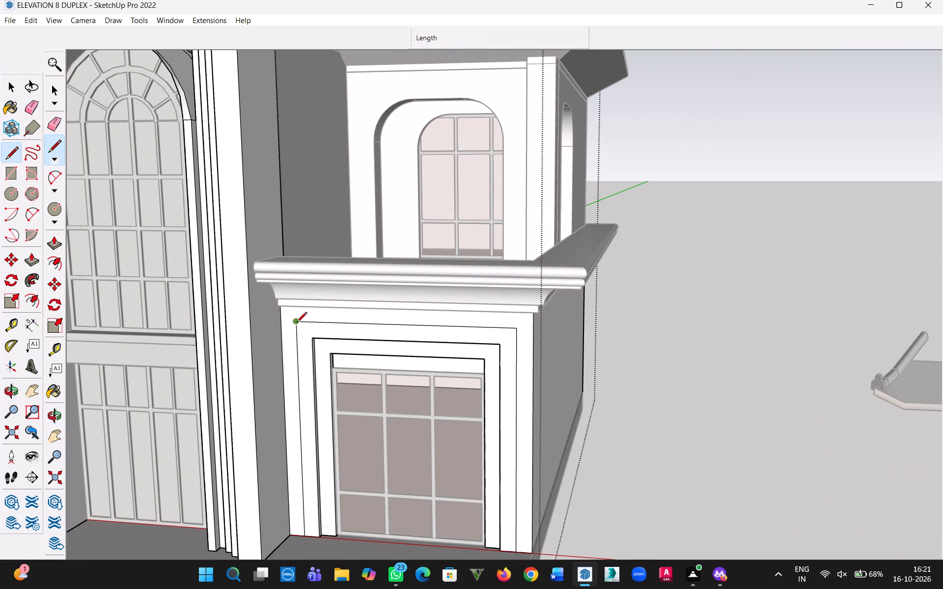
{"action": "left_click", "coordinate": [297, 323]}
{"action": "left_click", "coordinate": [278, 322]}
{"action": "key", "text": "Escape"}
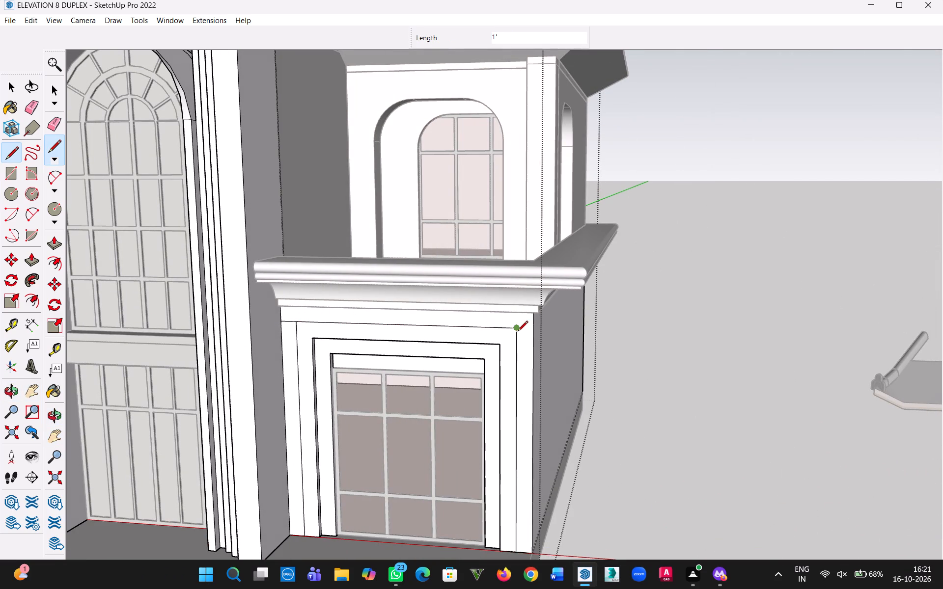
{"action": "left_click", "coordinate": [516, 332]}
{"action": "left_click", "coordinate": [532, 330]}
{"action": "key", "text": "Escape"}
Copy the two short horizontal lines beside the right ground-floor window's outline 20" down their wall strips.
{"action": "left_click", "coordinate": [12, 88]}
{"action": "middle_click_drag", "start_coordinate": [542, 336], "coordinate": [616, 288]}
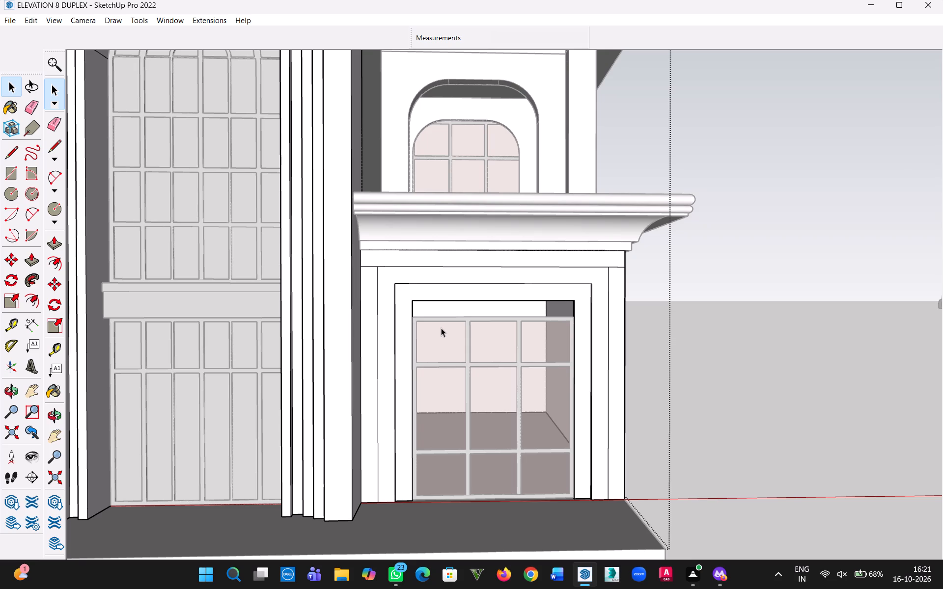
{"action": "scroll", "coordinate": [365, 278], "scroll_direction": "up", "scroll_amount": 2}
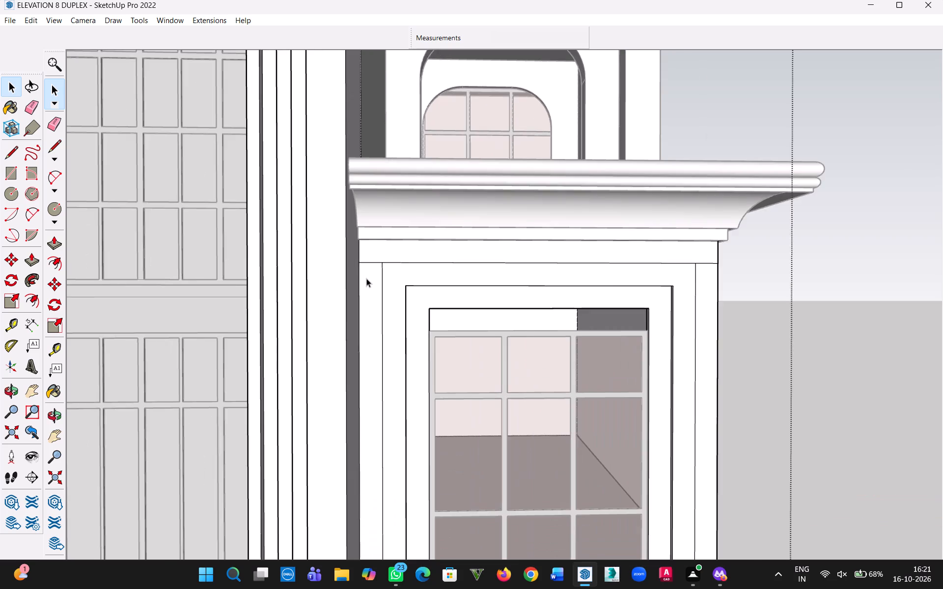
{"action": "scroll", "coordinate": [366, 278], "scroll_direction": "up", "scroll_amount": 2}
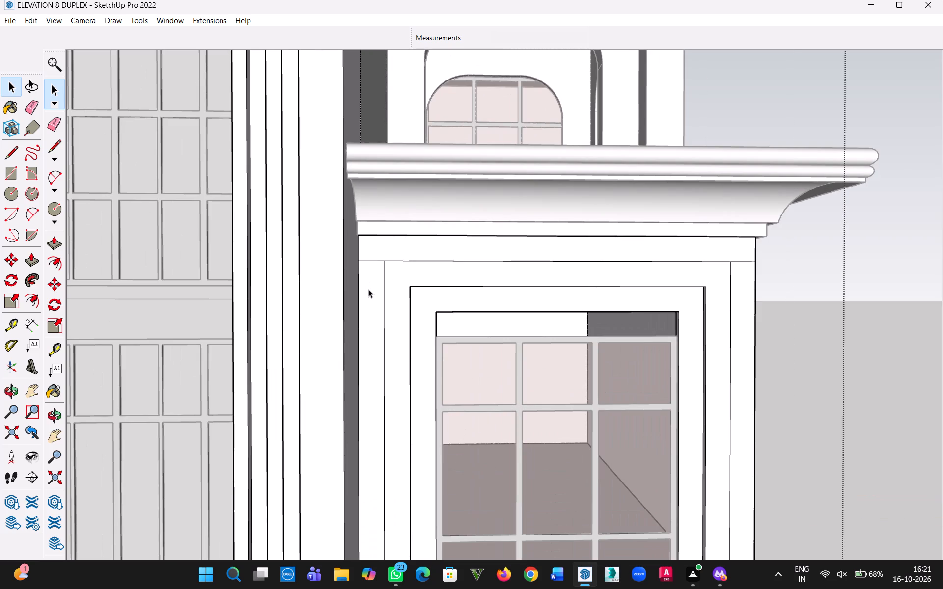
{"action": "scroll", "coordinate": [368, 289], "scroll_direction": "up", "scroll_amount": 3}
{"action": "left_click", "coordinate": [378, 248]}
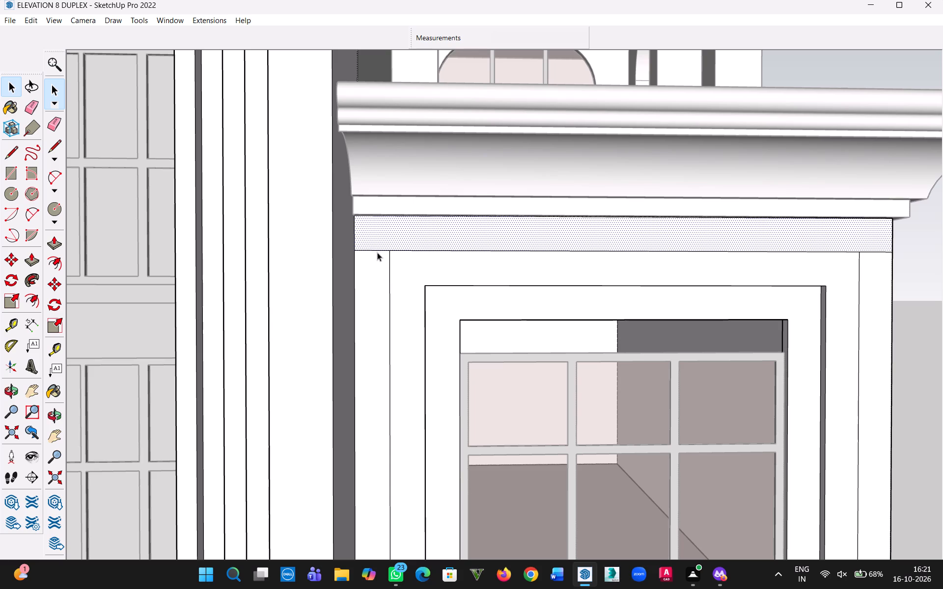
{"action": "left_click", "coordinate": [374, 251]}
{"action": "key", "text": "m"}
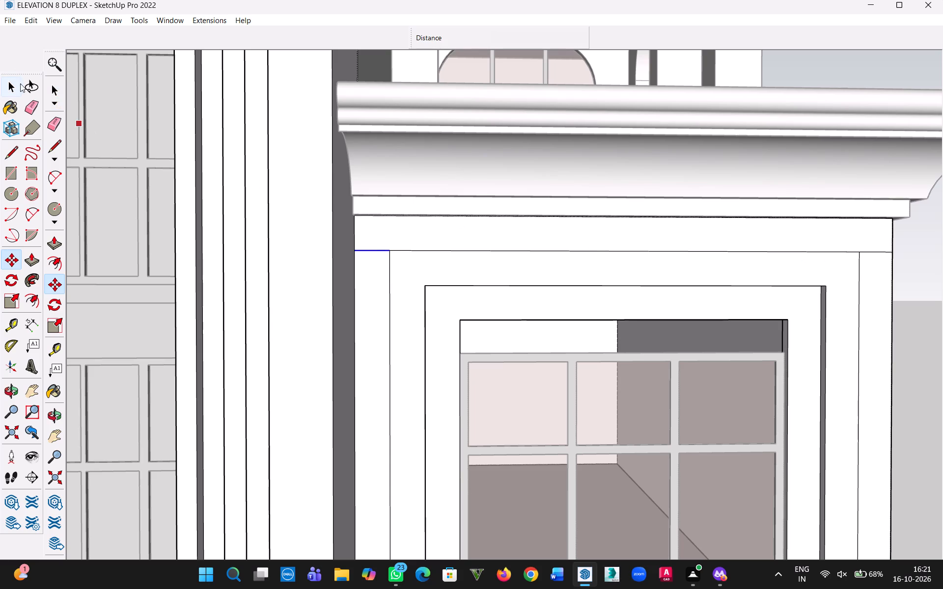
{"action": "left_click", "coordinate": [18, 86]}
{"action": "left_click", "coordinate": [870, 249], "text": "ctrl"}
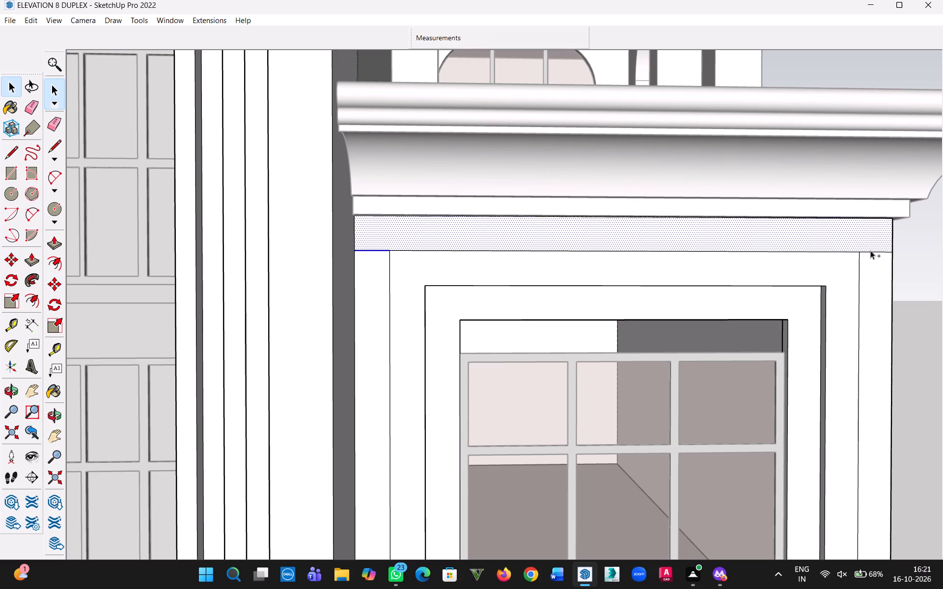
{"action": "left_click", "coordinate": [871, 251], "text": "ctrl"}
{"action": "left_click", "coordinate": [818, 229], "text": "shift"}
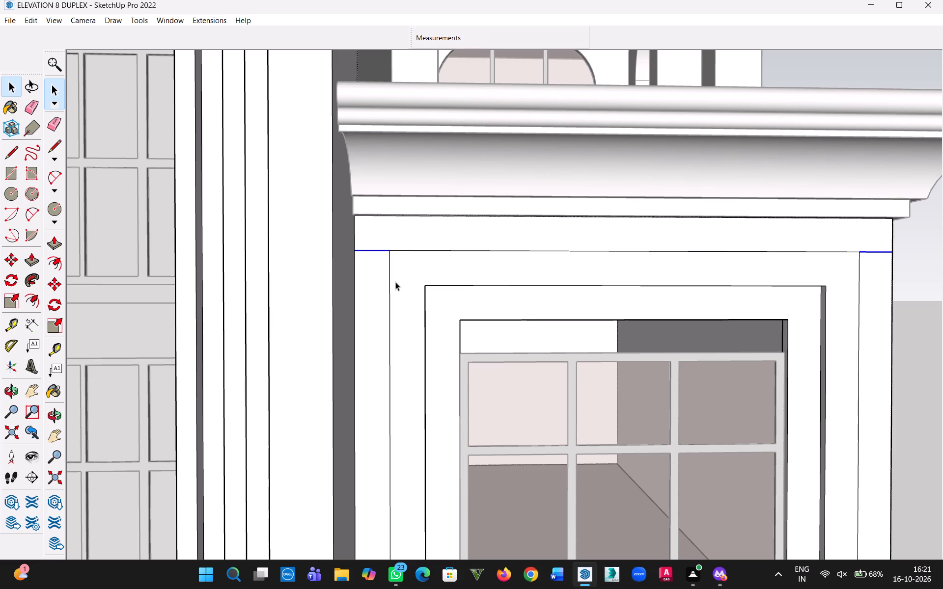
{"action": "key", "text": "m"}
{"action": "left_click", "coordinate": [390, 254]}
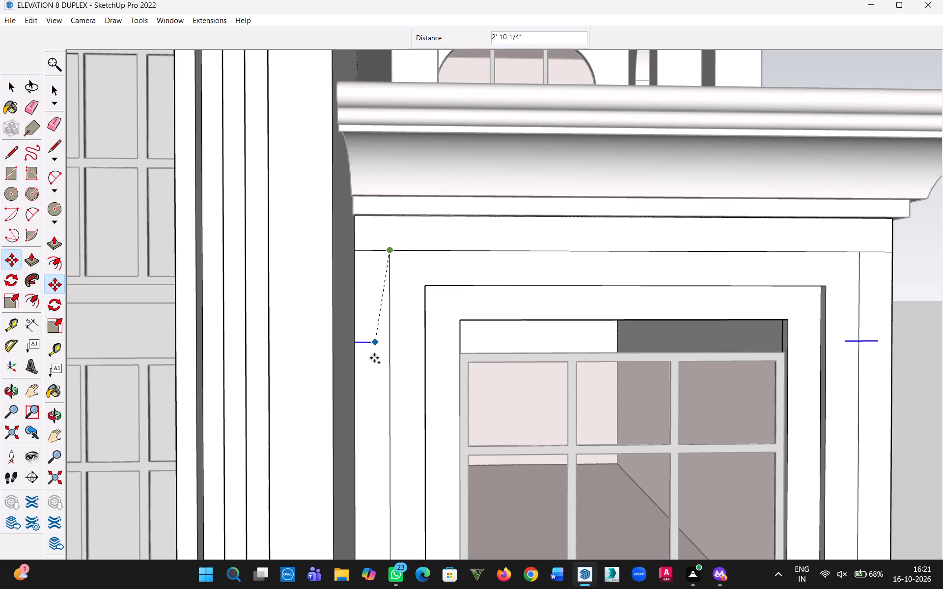
{"action": "key", "text": "h"}
{"action": "left_click_drag", "start_coordinate": [404, 401], "coordinate": [410, 160]}
{"action": "left_click_drag", "start_coordinate": [392, 348], "coordinate": [403, 297]}
{"action": "key", "text": "Escape"}
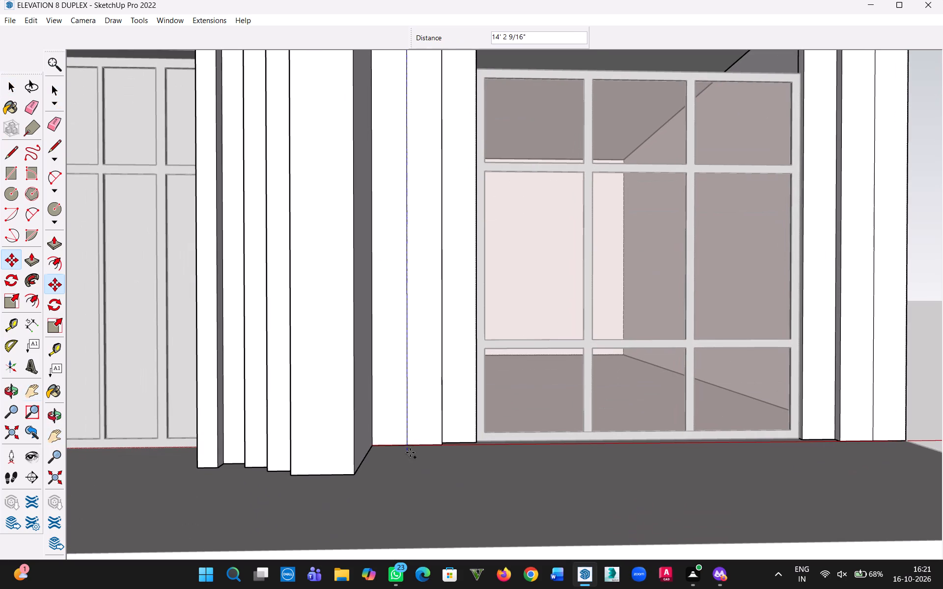
{"action": "left_click", "coordinate": [408, 443]}
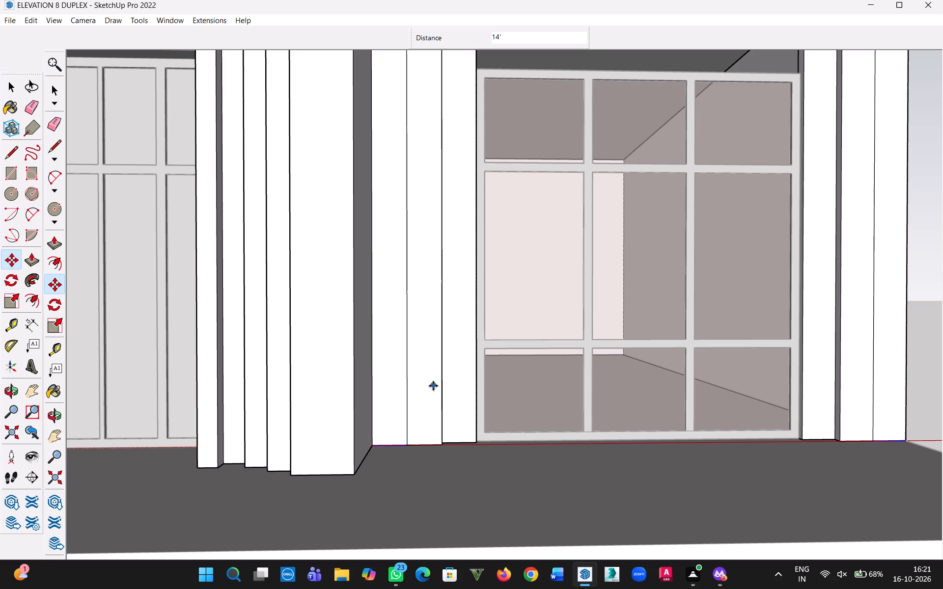
{"action": "type", "text": "20"}
{"action": "key", "text": "Return"}
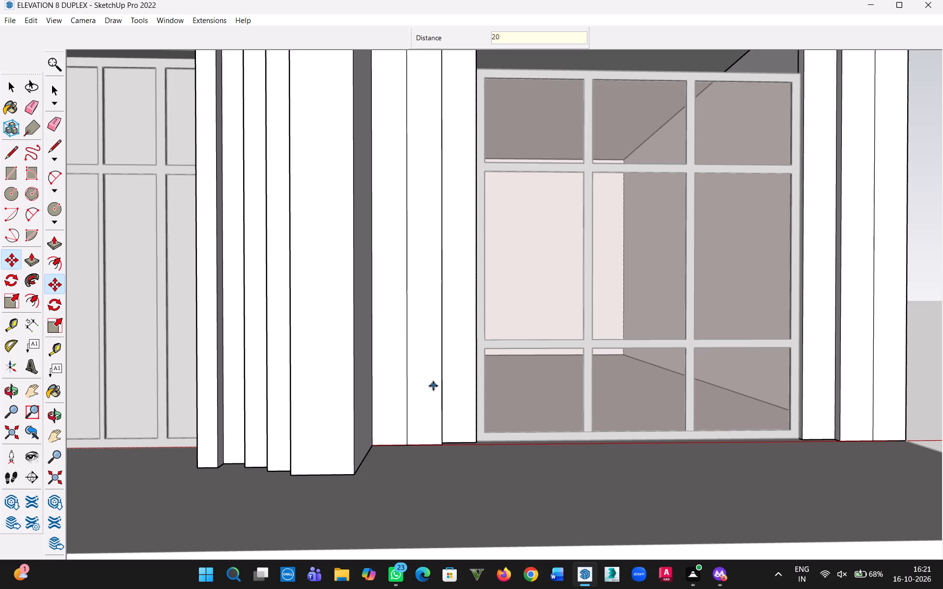
{"action": "scroll", "coordinate": [405, 311], "scroll_direction": "down", "scroll_amount": 1}
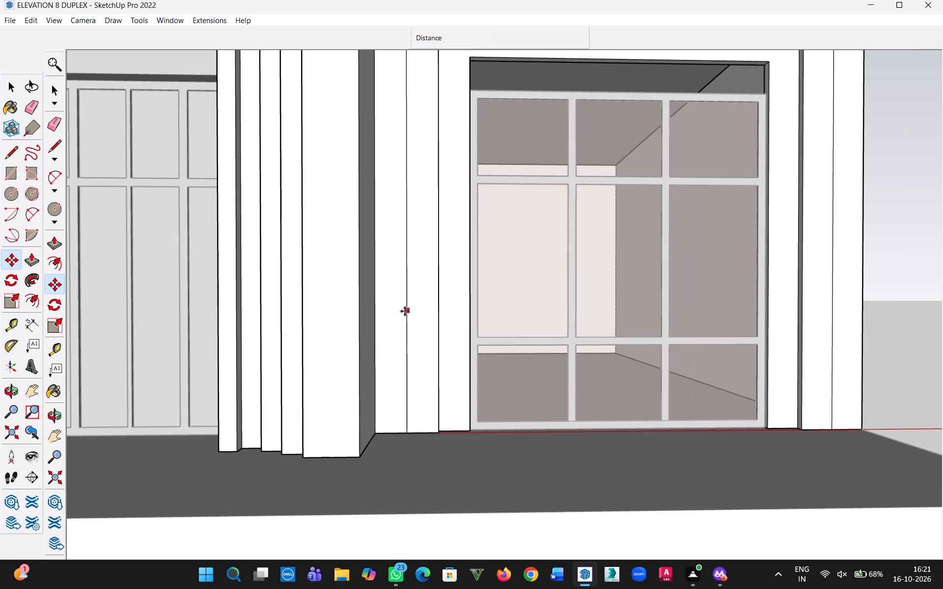
{"action": "type", "text": "20"}
{"action": "key", "text": "Return"}
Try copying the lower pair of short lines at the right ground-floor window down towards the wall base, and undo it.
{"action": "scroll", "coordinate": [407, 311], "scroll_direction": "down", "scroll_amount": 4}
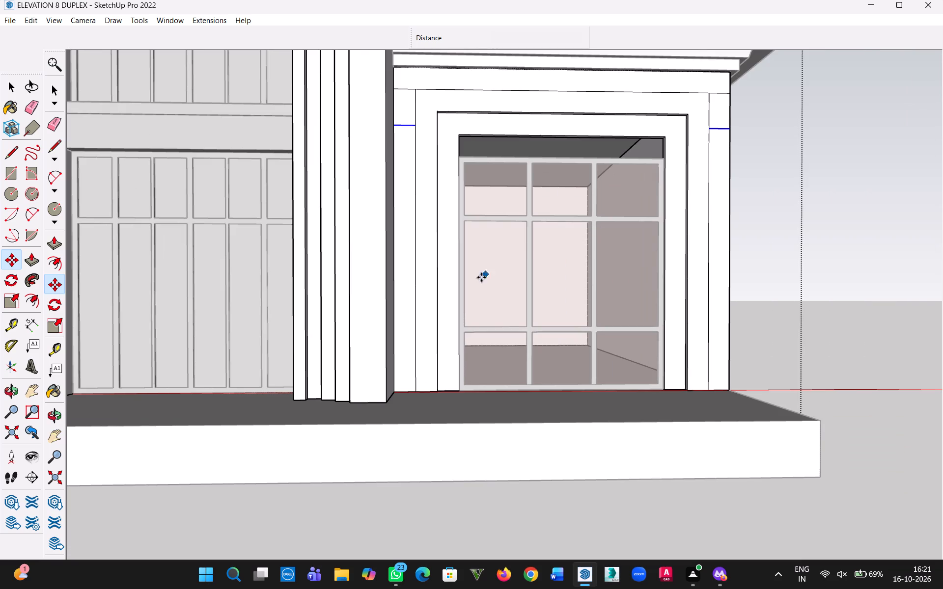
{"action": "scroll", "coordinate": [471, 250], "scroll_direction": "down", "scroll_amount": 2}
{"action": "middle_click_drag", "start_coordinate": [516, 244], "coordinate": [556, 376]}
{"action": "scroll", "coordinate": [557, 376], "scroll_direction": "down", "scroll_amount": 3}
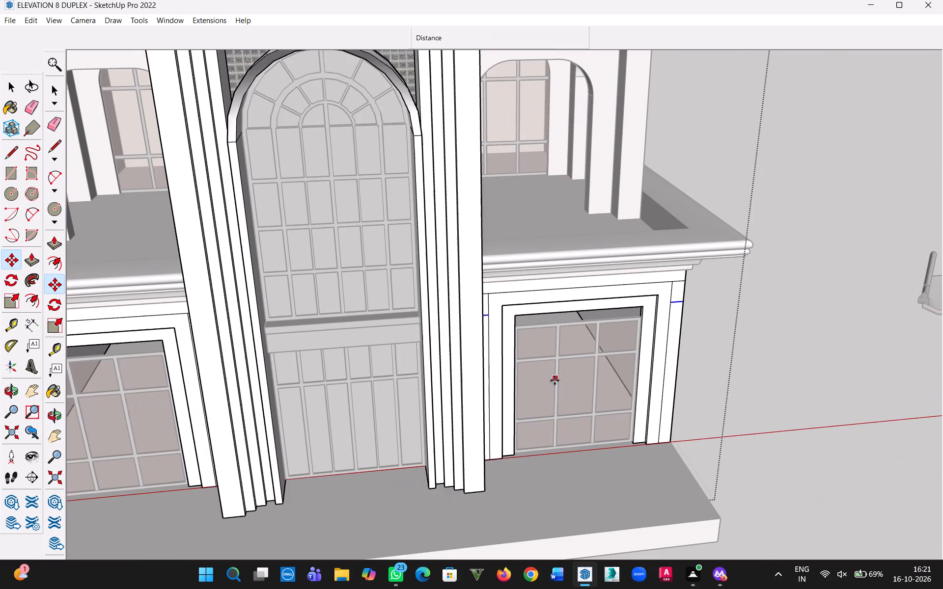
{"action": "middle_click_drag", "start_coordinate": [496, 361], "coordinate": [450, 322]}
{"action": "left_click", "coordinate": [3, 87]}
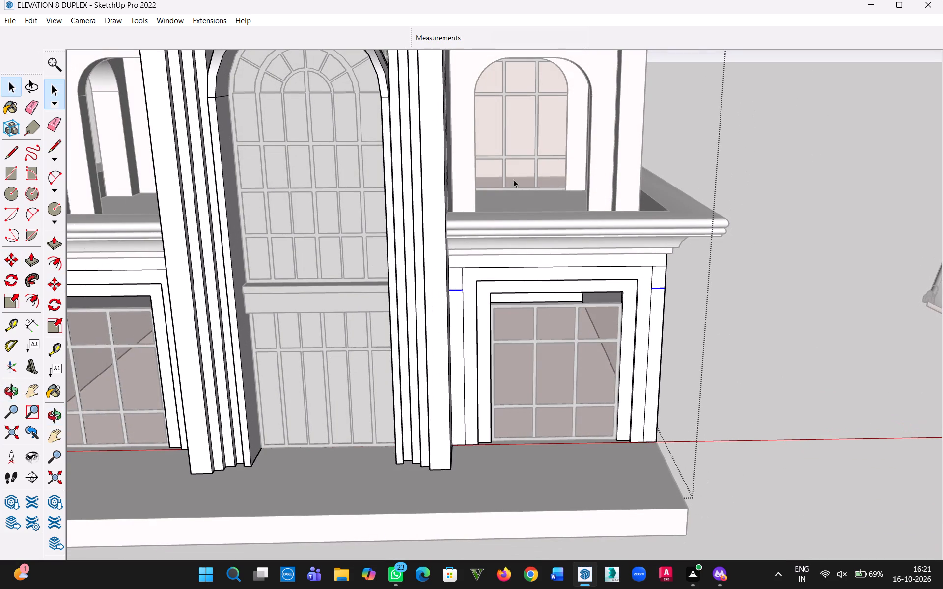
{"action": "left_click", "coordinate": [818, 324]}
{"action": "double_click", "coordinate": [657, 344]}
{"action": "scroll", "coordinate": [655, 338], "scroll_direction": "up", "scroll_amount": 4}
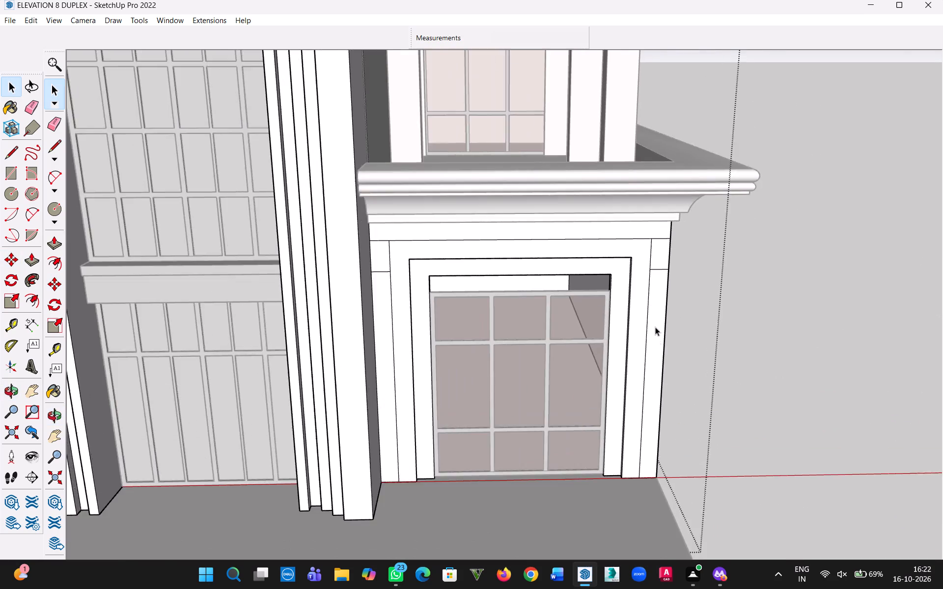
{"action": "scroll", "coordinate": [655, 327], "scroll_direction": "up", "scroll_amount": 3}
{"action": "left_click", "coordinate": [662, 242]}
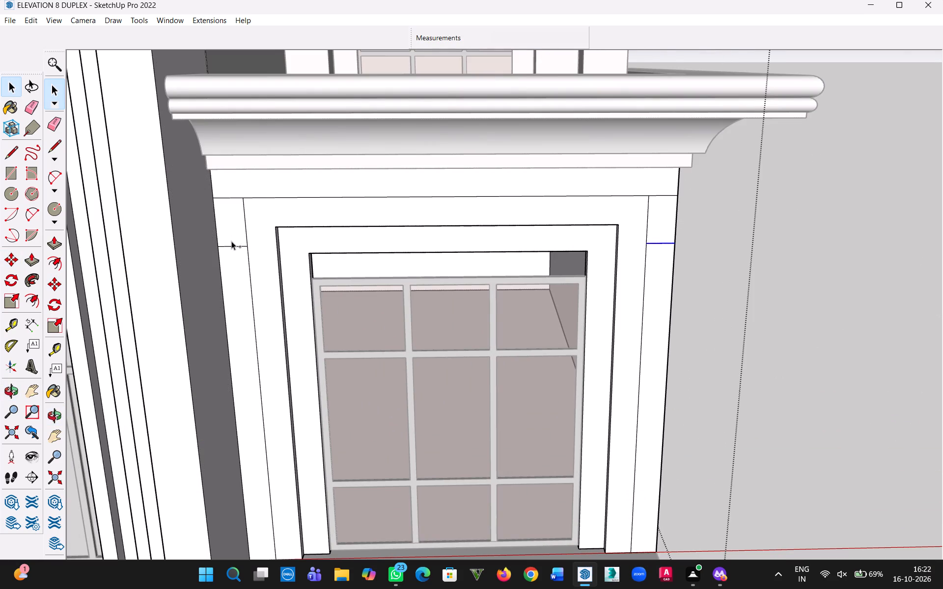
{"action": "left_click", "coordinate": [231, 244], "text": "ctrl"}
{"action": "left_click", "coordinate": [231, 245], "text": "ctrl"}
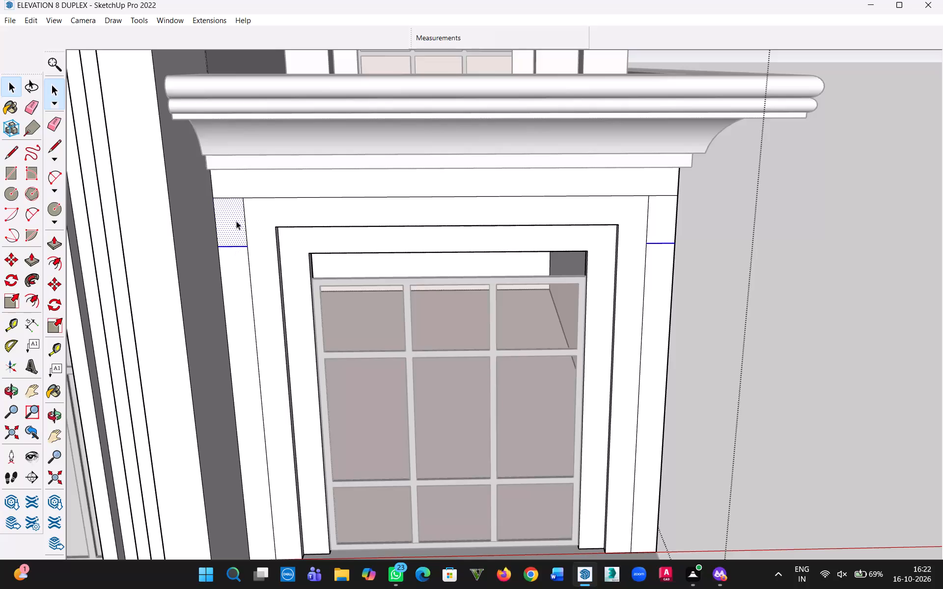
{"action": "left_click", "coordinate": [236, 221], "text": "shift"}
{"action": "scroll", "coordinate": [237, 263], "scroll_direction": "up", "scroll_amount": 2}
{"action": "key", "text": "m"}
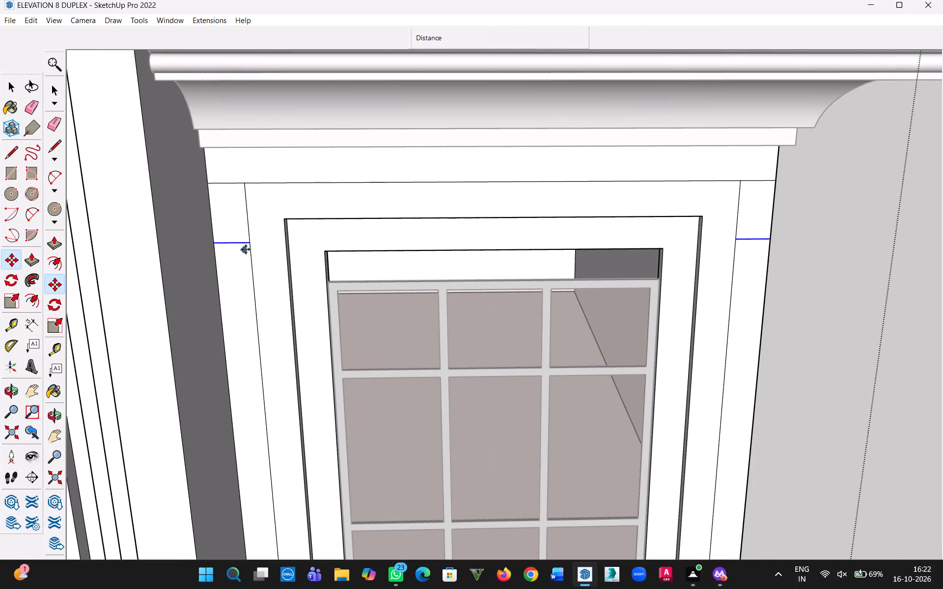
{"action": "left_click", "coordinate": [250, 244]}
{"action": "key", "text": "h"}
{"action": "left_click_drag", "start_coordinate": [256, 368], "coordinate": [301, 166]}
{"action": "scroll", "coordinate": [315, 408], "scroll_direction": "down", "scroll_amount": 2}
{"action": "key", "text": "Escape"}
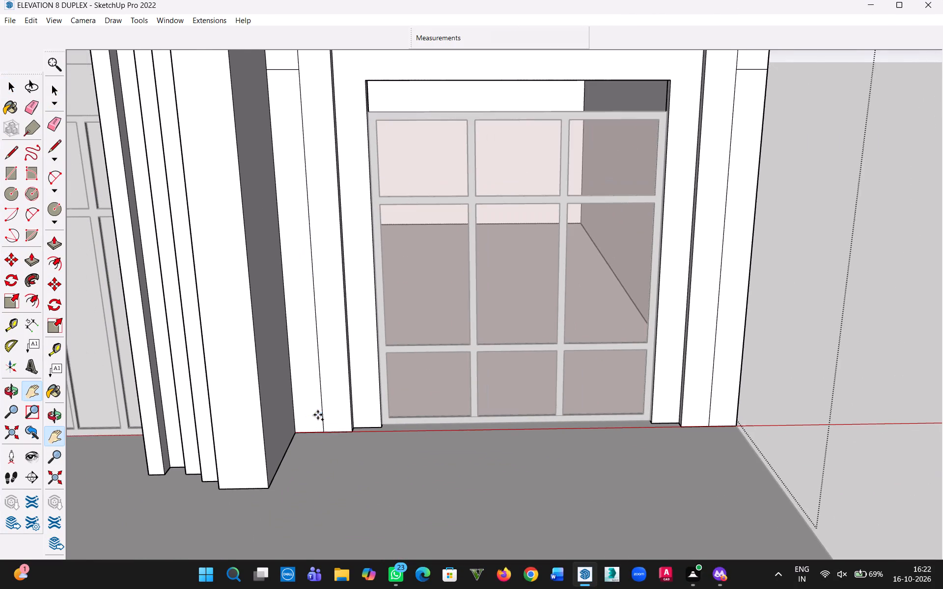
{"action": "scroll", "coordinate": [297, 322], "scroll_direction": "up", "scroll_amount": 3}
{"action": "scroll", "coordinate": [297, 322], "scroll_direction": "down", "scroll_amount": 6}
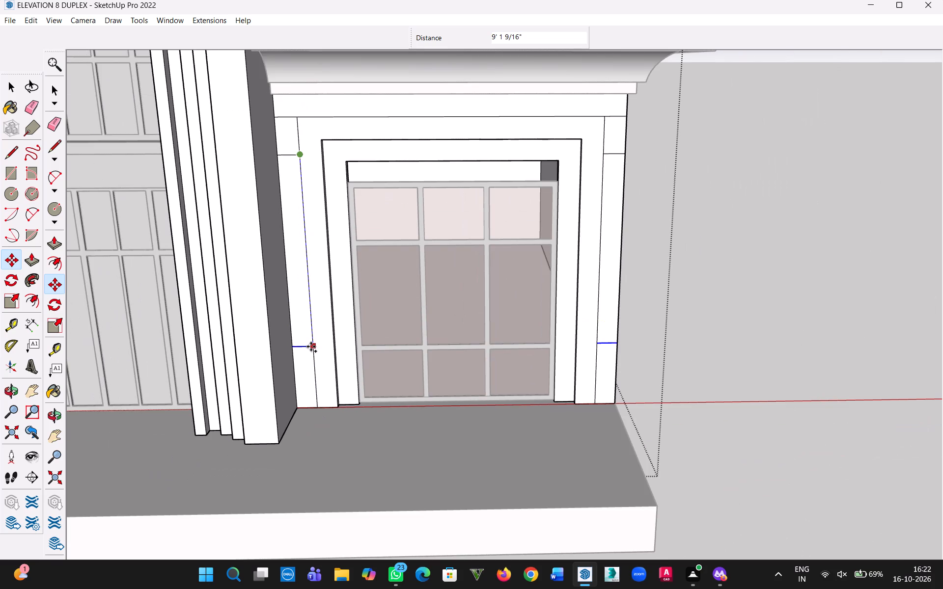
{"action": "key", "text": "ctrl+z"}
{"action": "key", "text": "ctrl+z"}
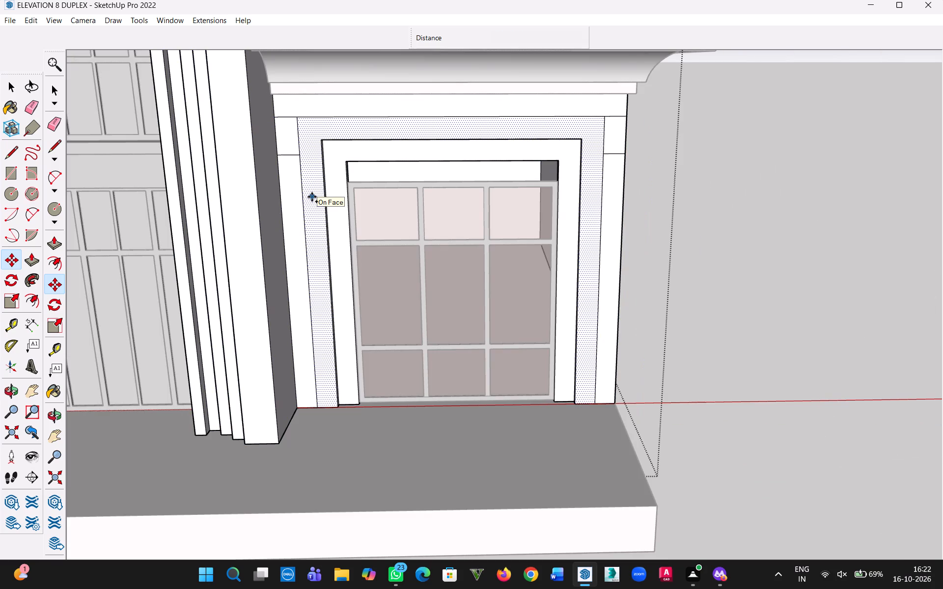
Undo the 20" copy of the short horizontal lines at the right ground-floor window.
{"action": "key", "text": "ctrl+z"}
Copy the two top short lines beside the right window 14' down to the wall base, dividing the distance into 20 equal spaces.
{"action": "left_click", "coordinate": [17, 87]}
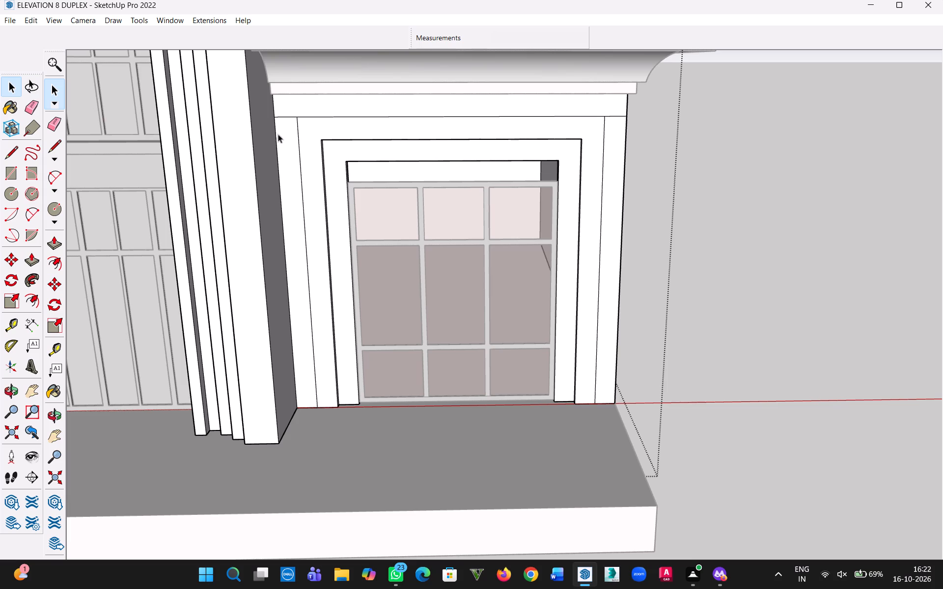
{"action": "left_click", "coordinate": [282, 117]}
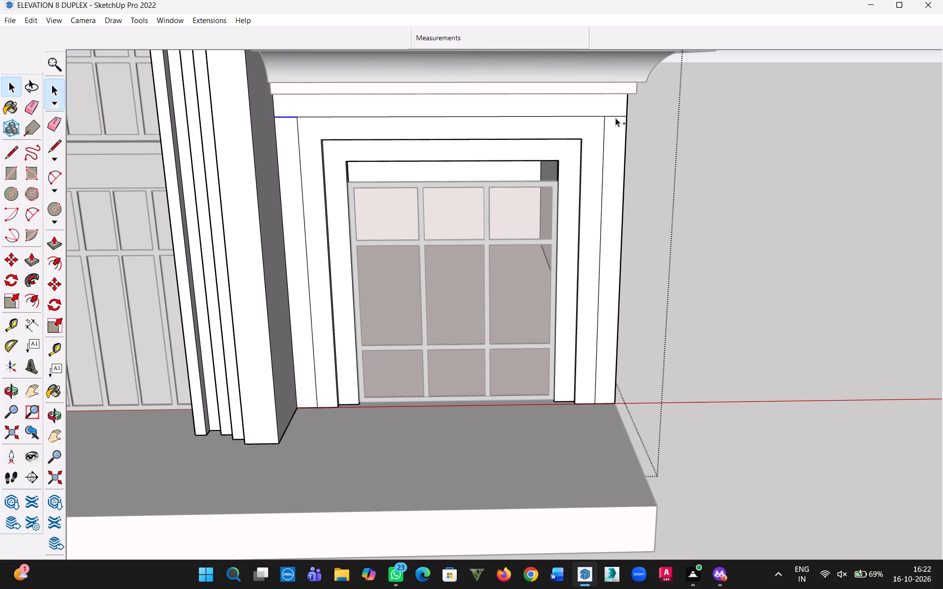
{"action": "left_click", "coordinate": [615, 116], "text": "ctrl"}
{"action": "key", "text": "m"}
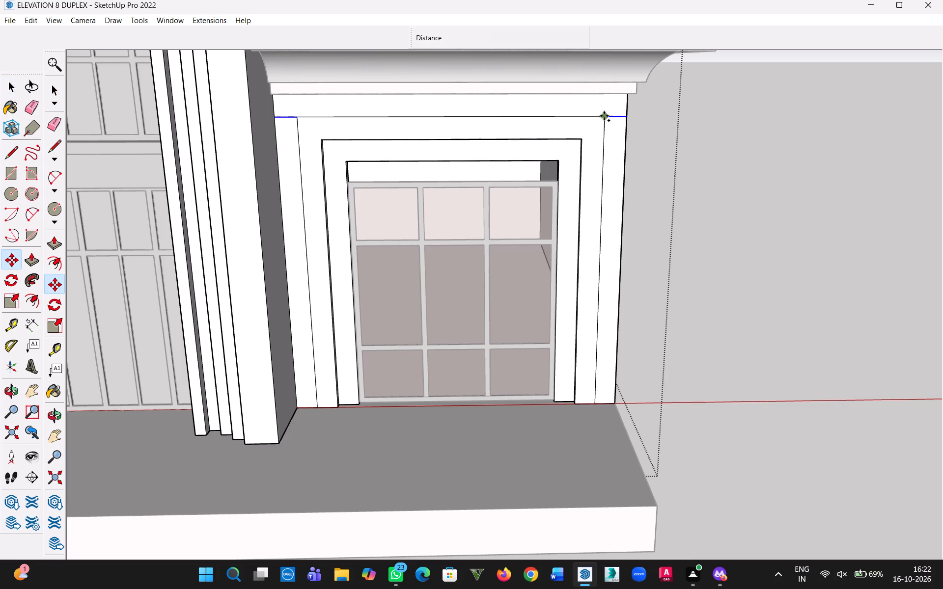
{"action": "left_click", "coordinate": [604, 116]}
{"action": "left_click", "coordinate": [595, 402]}
{"action": "type", "text": "/20"}
{"action": "key", "text": "Return"}
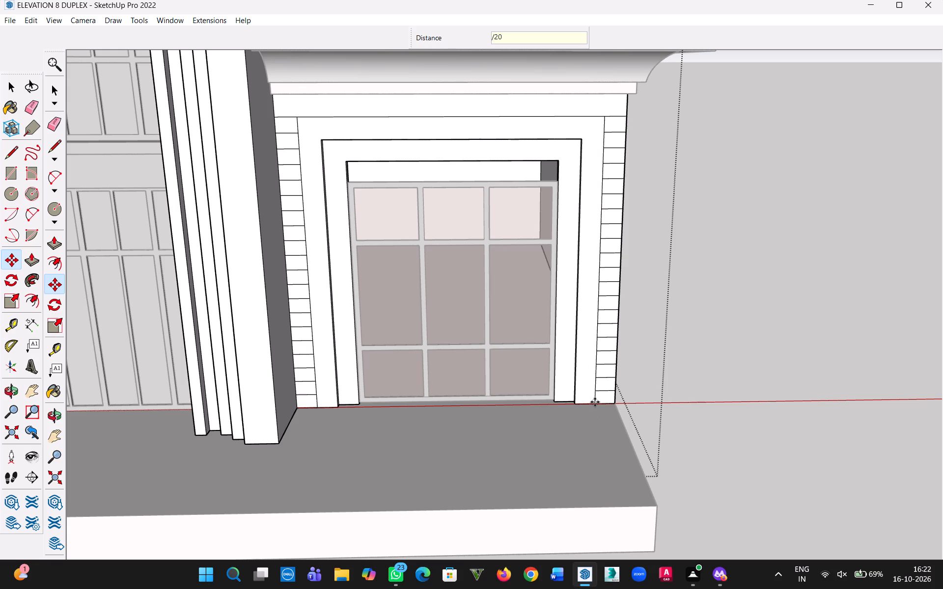
{"action": "left_click", "coordinate": [11, 88]}
{"action": "left_click", "coordinate": [706, 185]}
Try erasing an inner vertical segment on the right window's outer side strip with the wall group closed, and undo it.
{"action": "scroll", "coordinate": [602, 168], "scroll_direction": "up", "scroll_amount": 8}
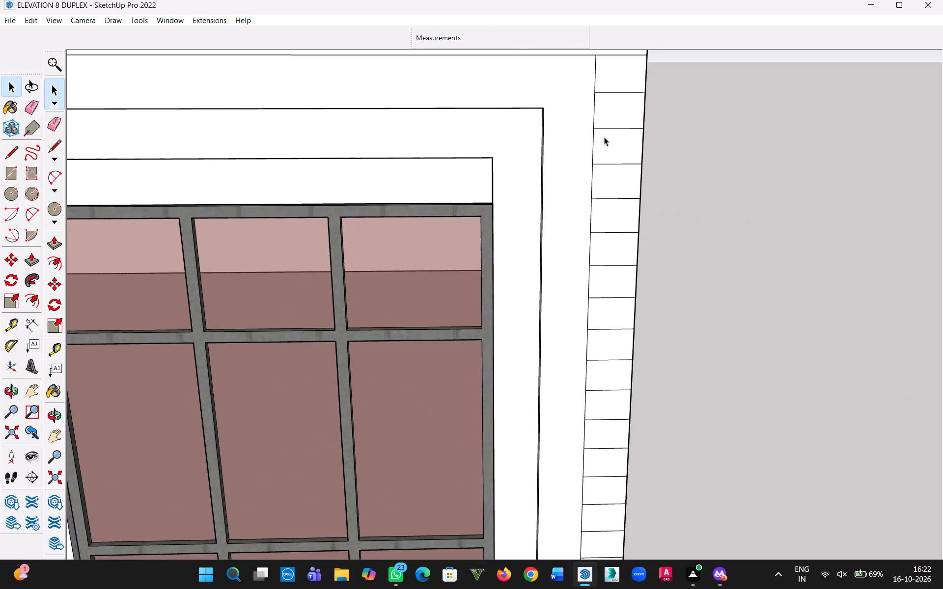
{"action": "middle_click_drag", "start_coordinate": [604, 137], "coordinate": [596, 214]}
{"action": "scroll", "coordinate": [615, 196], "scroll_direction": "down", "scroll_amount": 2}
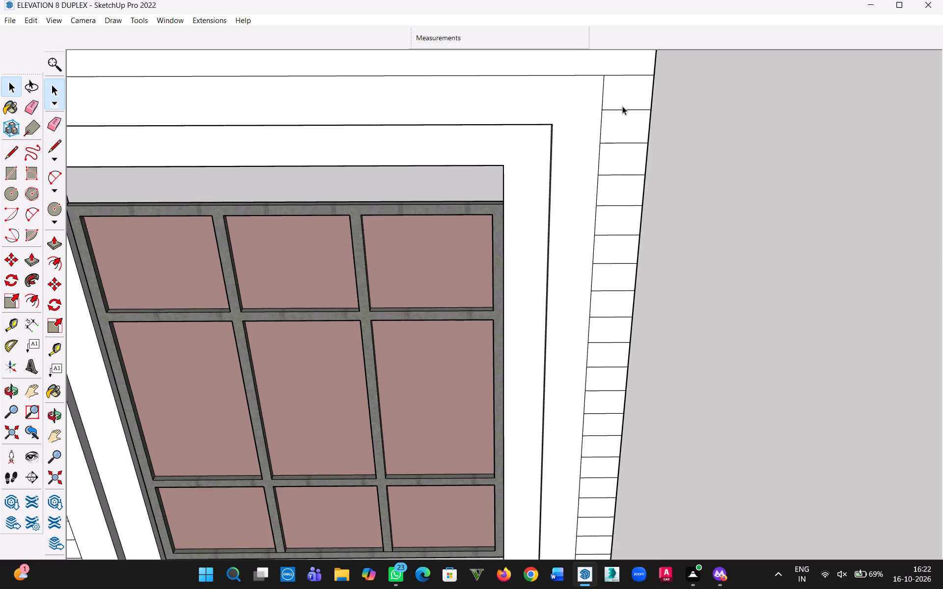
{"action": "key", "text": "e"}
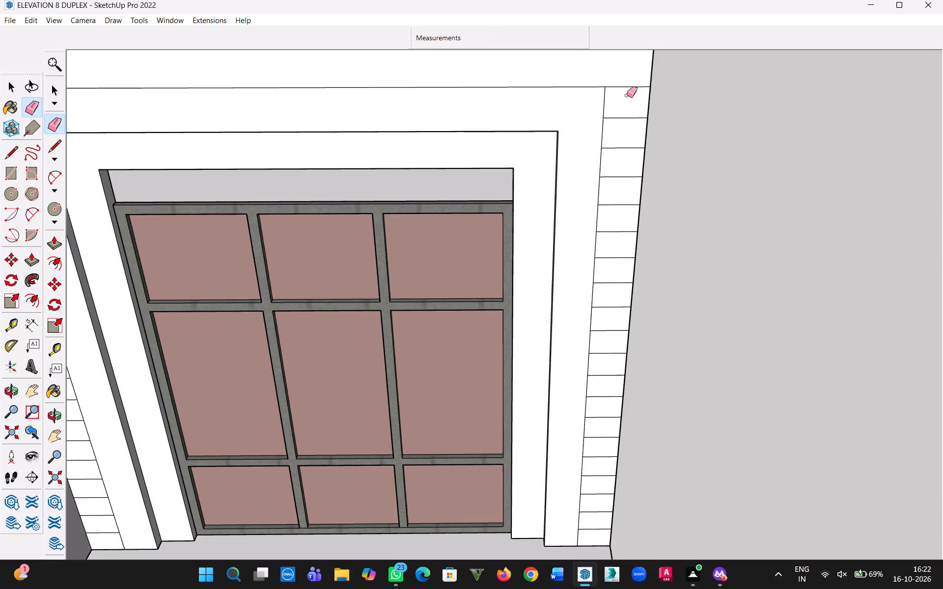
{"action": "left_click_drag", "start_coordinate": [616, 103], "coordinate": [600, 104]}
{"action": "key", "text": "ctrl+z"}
Open the right ground-floor window's wall group for editing.
{"action": "left_click", "coordinate": [10, 84]}
{"action": "double_click", "coordinate": [574, 141]}
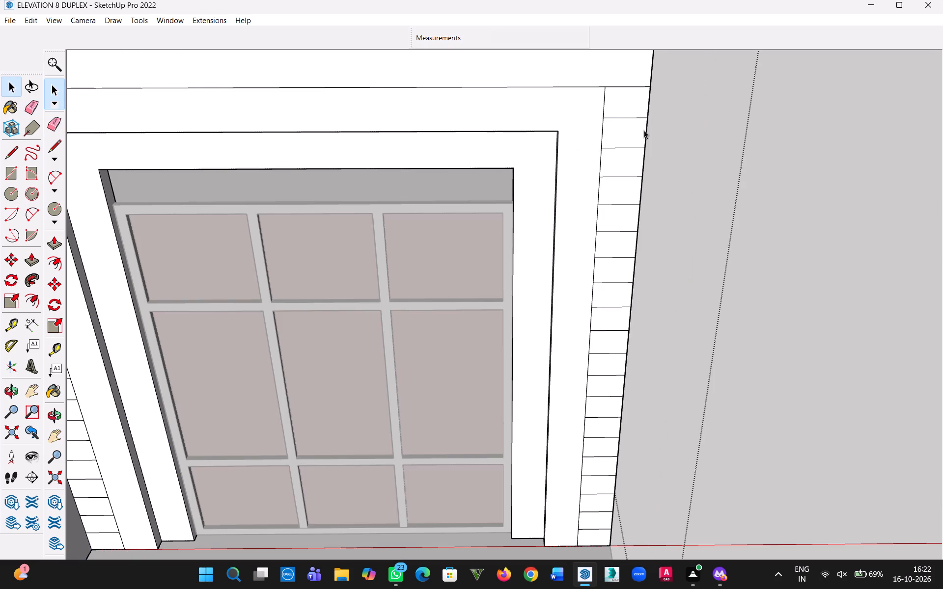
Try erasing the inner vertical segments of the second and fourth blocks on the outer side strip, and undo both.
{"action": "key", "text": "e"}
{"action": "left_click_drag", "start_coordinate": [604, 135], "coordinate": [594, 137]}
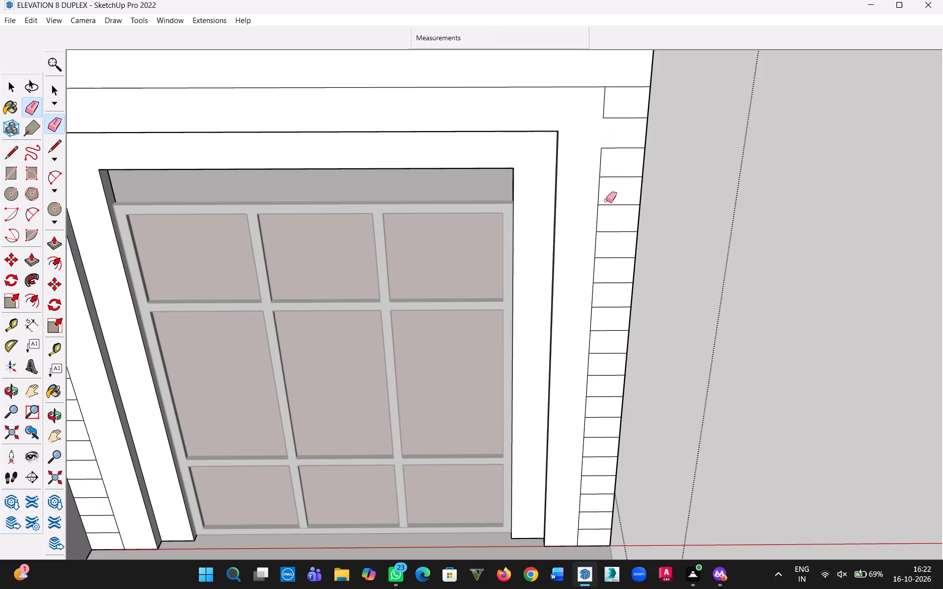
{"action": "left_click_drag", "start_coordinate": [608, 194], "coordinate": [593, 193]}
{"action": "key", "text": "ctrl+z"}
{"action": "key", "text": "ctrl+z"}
Erase every other inner vertical segment on the outer side strip, starting with the topmost block, seven segments in all.
{"action": "left_click_drag", "start_coordinate": [612, 104], "coordinate": [593, 109]}
{"action": "left_click_drag", "start_coordinate": [607, 165], "coordinate": [588, 166]}
{"action": "left_click_drag", "start_coordinate": [612, 215], "coordinate": [598, 219]}
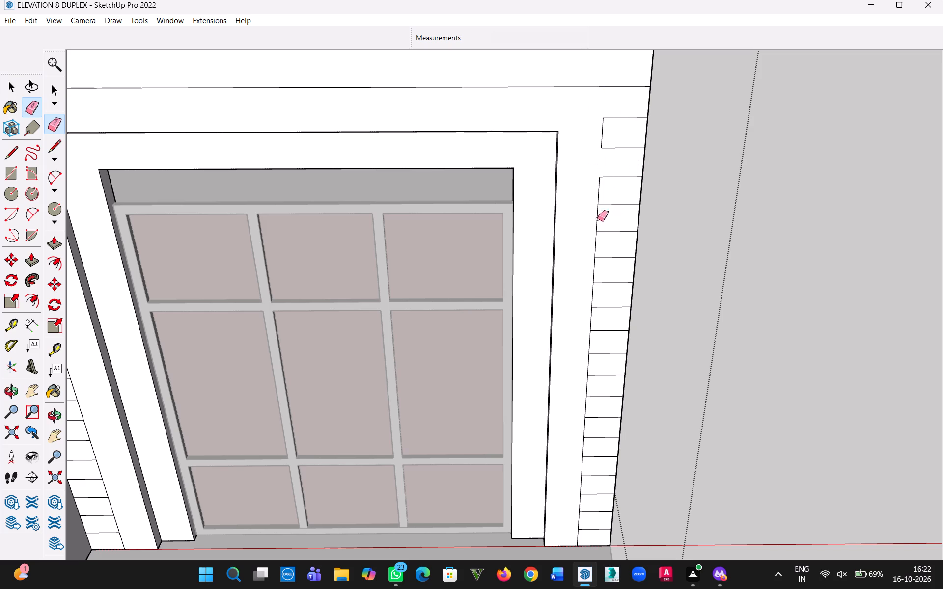
{"action": "left_click_drag", "start_coordinate": [598, 219], "coordinate": [586, 219]}
{"action": "left_click_drag", "start_coordinate": [603, 276], "coordinate": [582, 277]}
{"action": "left_click_drag", "start_coordinate": [595, 323], "coordinate": [579, 325]}
{"action": "left_click_drag", "start_coordinate": [595, 369], "coordinate": [576, 367]}
{"action": "scroll", "coordinate": [605, 454], "scroll_direction": "up", "scroll_amount": 2}
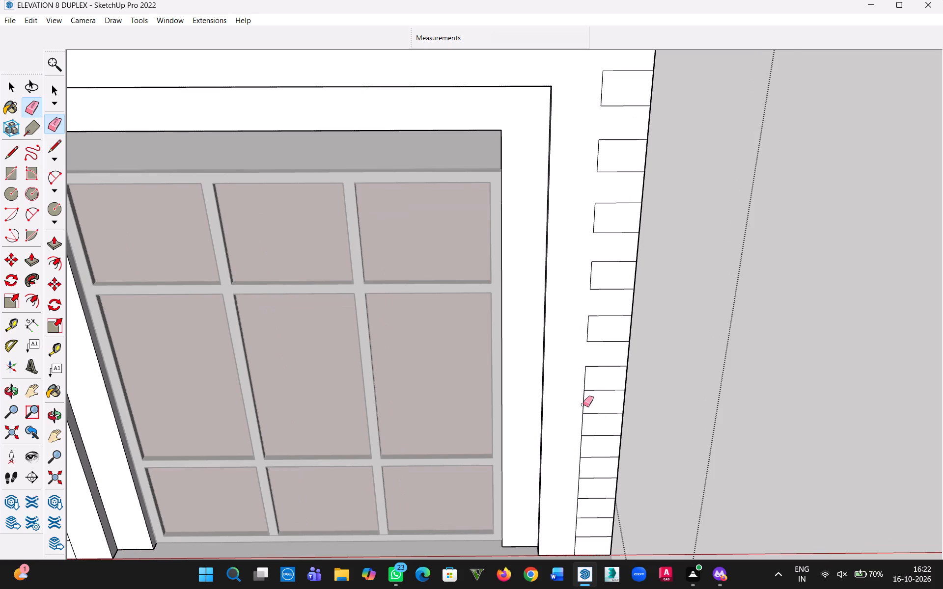
{"action": "left_click_drag", "start_coordinate": [584, 397], "coordinate": [559, 399]}
Erase the remaining three alternate inner vertical segments near the base of the outer side strip.
{"action": "key", "text": "h"}
{"action": "left_click_drag", "start_coordinate": [600, 458], "coordinate": [601, 251]}
{"action": "key", "text": "Escape"}
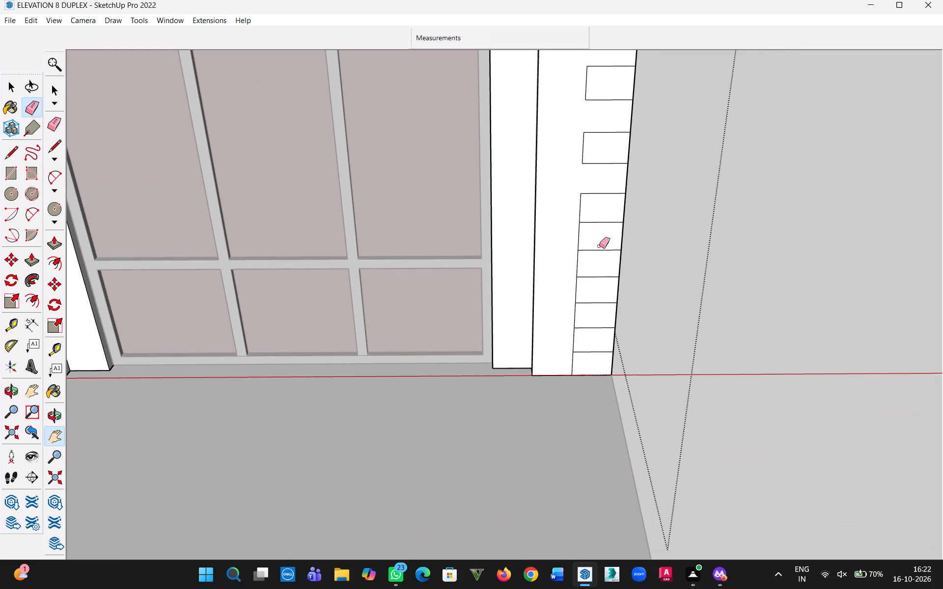
{"action": "left_click_drag", "start_coordinate": [593, 233], "coordinate": [571, 238]}
{"action": "left_click_drag", "start_coordinate": [580, 288], "coordinate": [563, 292]}
{"action": "left_click_drag", "start_coordinate": [582, 341], "coordinate": [565, 344]}
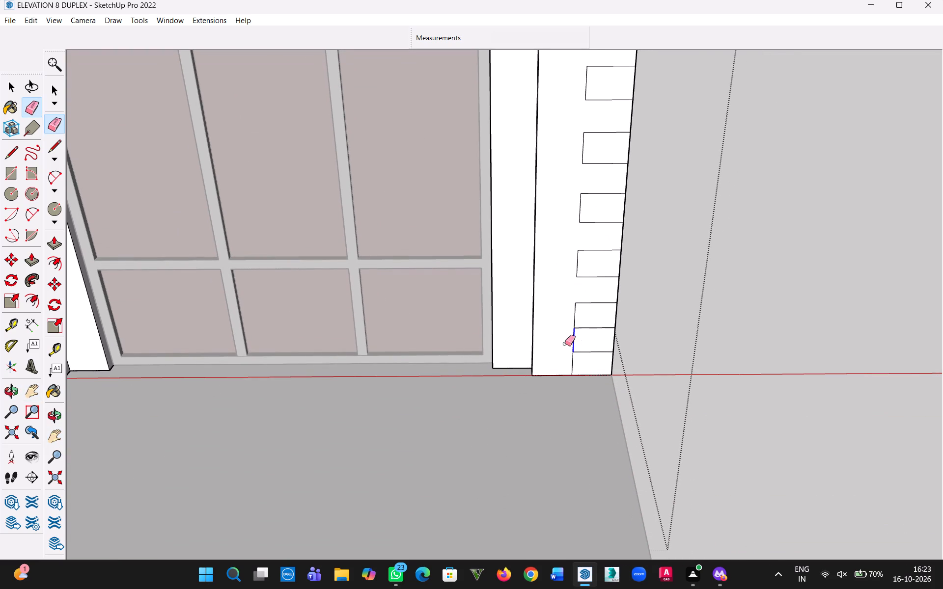
{"action": "left_click_drag", "start_coordinate": [565, 344], "coordinate": [564, 344]}
Erase seven alternate inner vertical segments on the opposite side strip beside the pillar, working up from the second-lowest block.
{"action": "scroll", "coordinate": [540, 352], "scroll_direction": "down", "scroll_amount": 4}
{"action": "scroll", "coordinate": [100, 348], "scroll_direction": "up", "scroll_amount": 7}
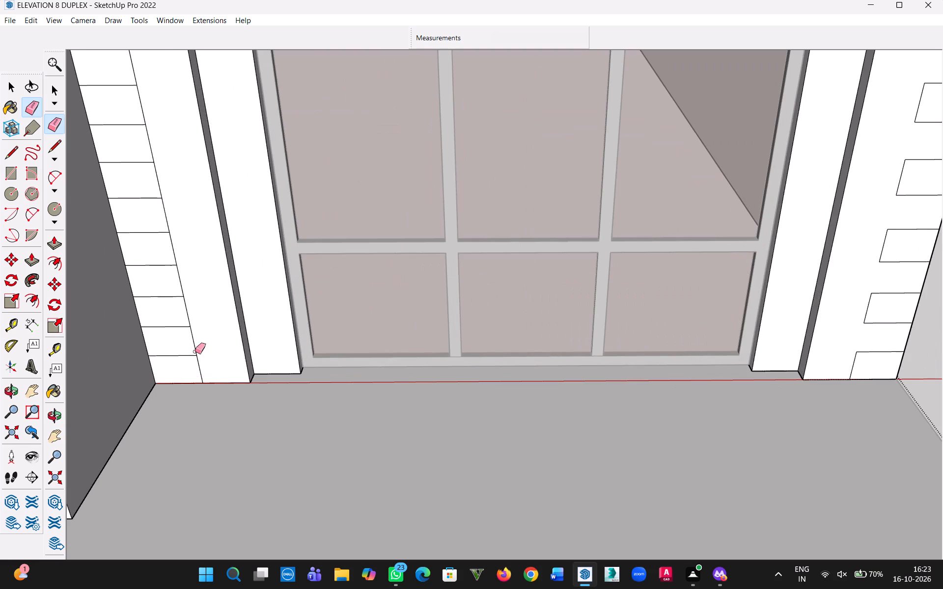
{"action": "left_click_drag", "start_coordinate": [184, 342], "coordinate": [202, 338]}
{"action": "left_click_drag", "start_coordinate": [174, 276], "coordinate": [200, 270]}
{"action": "left_click_drag", "start_coordinate": [161, 207], "coordinate": [182, 199]}
{"action": "key", "text": "h"}
{"action": "left_click_drag", "start_coordinate": [211, 258], "coordinate": [298, 395]}
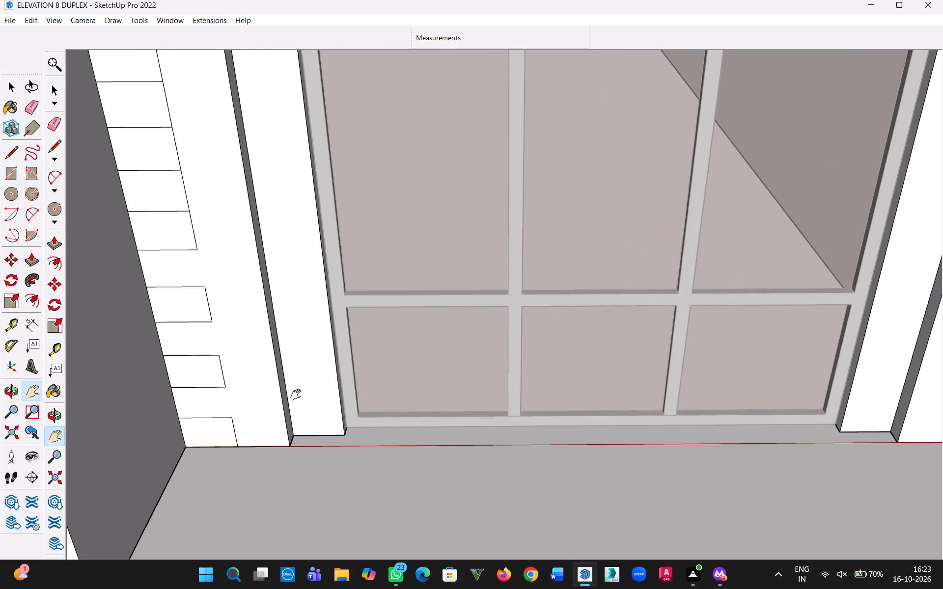
{"action": "left_click_drag", "start_coordinate": [298, 395], "coordinate": [386, 547]}
{"action": "key", "text": "Escape"}
{"action": "left_click_drag", "start_coordinate": [328, 436], "coordinate": [347, 430]}
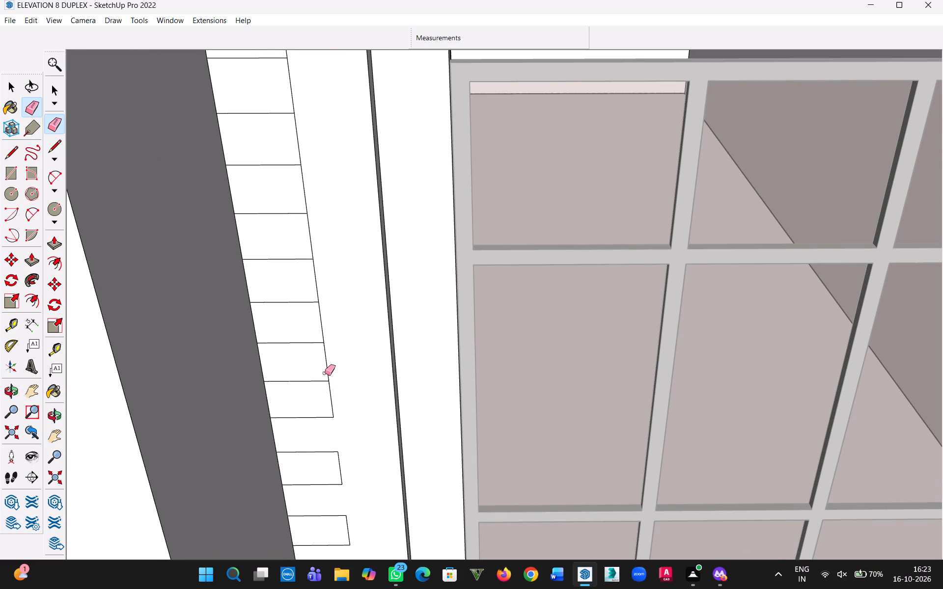
{"action": "left_click_drag", "start_coordinate": [316, 362], "coordinate": [342, 356]}
{"action": "left_click_drag", "start_coordinate": [312, 284], "coordinate": [329, 274]}
{"action": "left_click_drag", "start_coordinate": [299, 184], "coordinate": [308, 179]}
Erase the last three alternate inner vertical segments at the top of the strip beside the pillar, including the topmost block's.
{"action": "key", "text": "h"}
{"action": "left_click_drag", "start_coordinate": [325, 226], "coordinate": [362, 491]}
{"action": "key", "text": "Escape"}
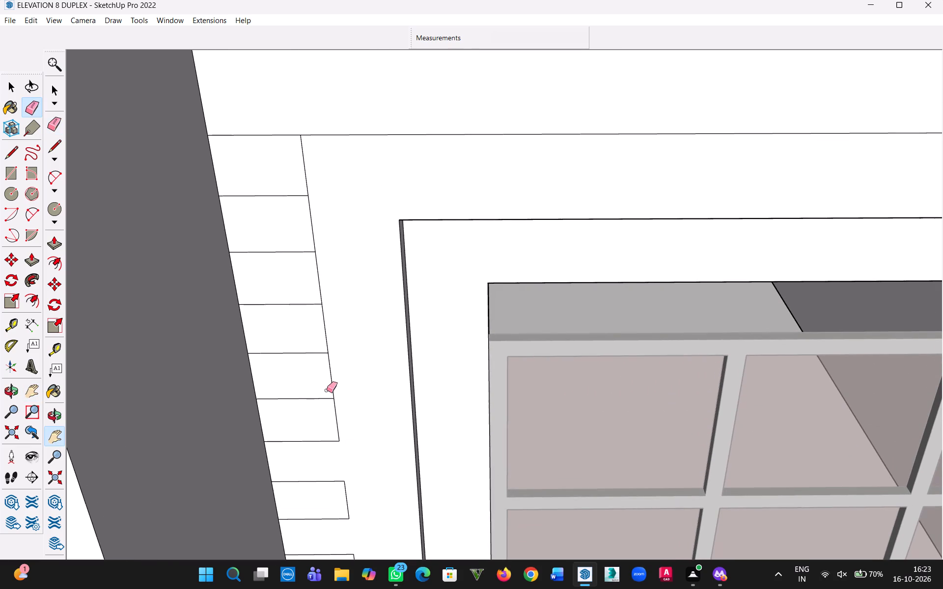
{"action": "left_click_drag", "start_coordinate": [325, 379], "coordinate": [349, 374]}
{"action": "left_click_drag", "start_coordinate": [312, 288], "coordinate": [352, 281]}
{"action": "left_click_drag", "start_coordinate": [309, 272], "coordinate": [324, 274]}
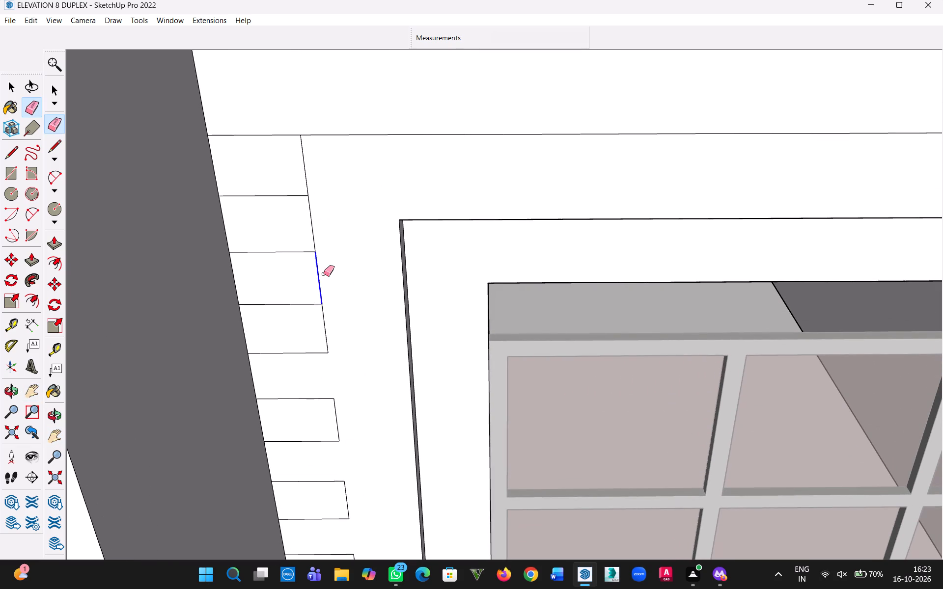
{"action": "left_click_drag", "start_coordinate": [324, 274], "coordinate": [327, 274]}
{"action": "left_click_drag", "start_coordinate": [296, 176], "coordinate": [319, 180]}
Extrude the horizontal band beneath the cornice above the right ground-floor window outward by 2".
{"action": "scroll", "coordinate": [292, 428], "scroll_direction": "down", "scroll_amount": 2}
{"action": "scroll", "coordinate": [417, 310], "scroll_direction": "down", "scroll_amount": 5}
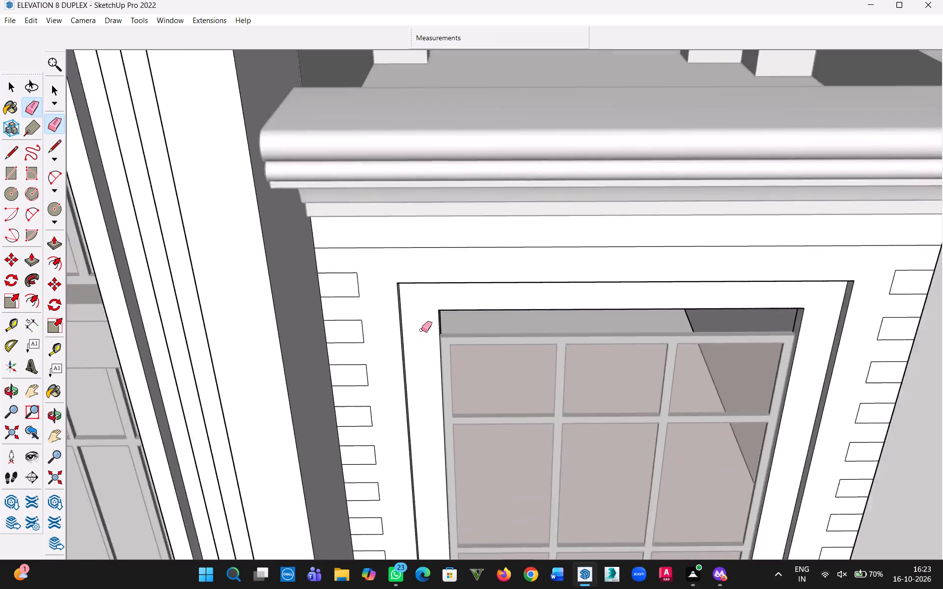
{"action": "scroll", "coordinate": [421, 330], "scroll_direction": "down", "scroll_amount": 4}
{"action": "middle_click_drag", "start_coordinate": [566, 348], "coordinate": [573, 247]}
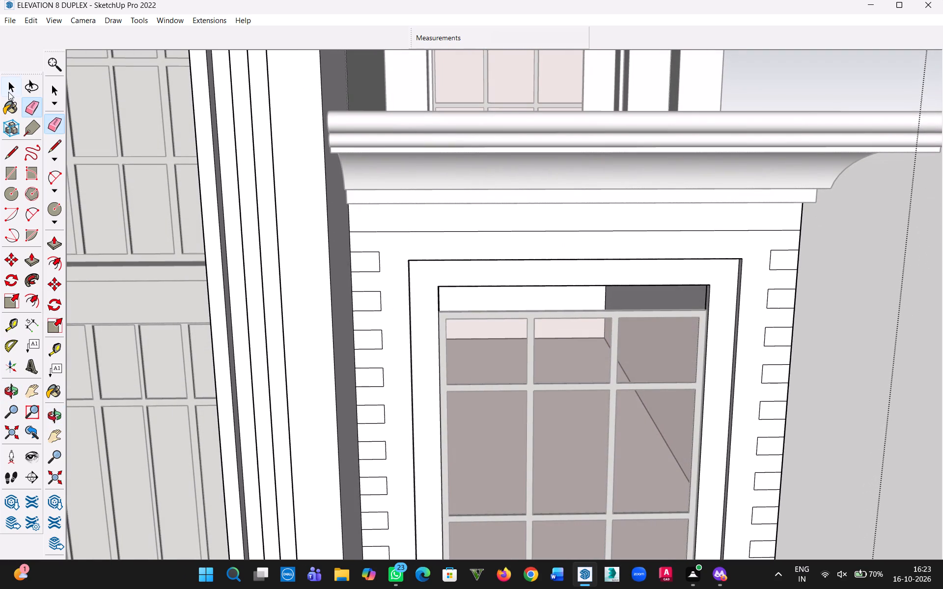
{"action": "left_click", "coordinate": [10, 88]}
{"action": "key", "text": "p"}
{"action": "scroll", "coordinate": [556, 216], "scroll_direction": "up", "scroll_amount": 3}
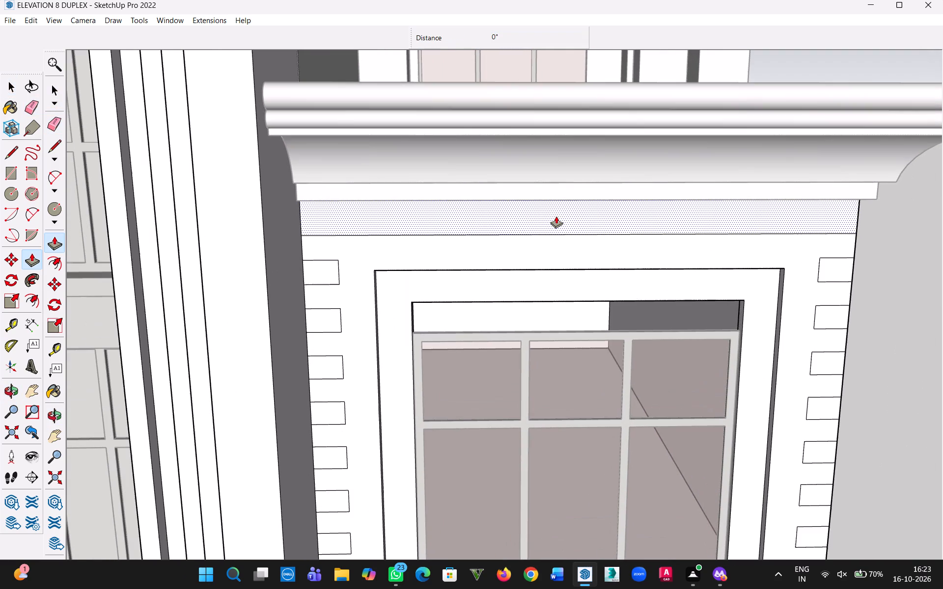
{"action": "scroll", "coordinate": [546, 229], "scroll_direction": "up", "scroll_amount": 2}
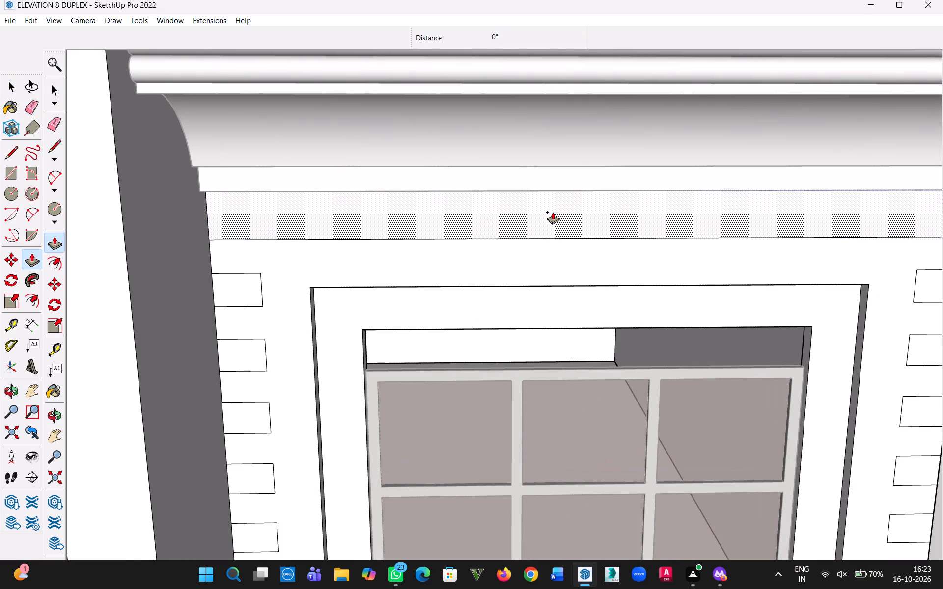
{"action": "left_click", "coordinate": [553, 212]}
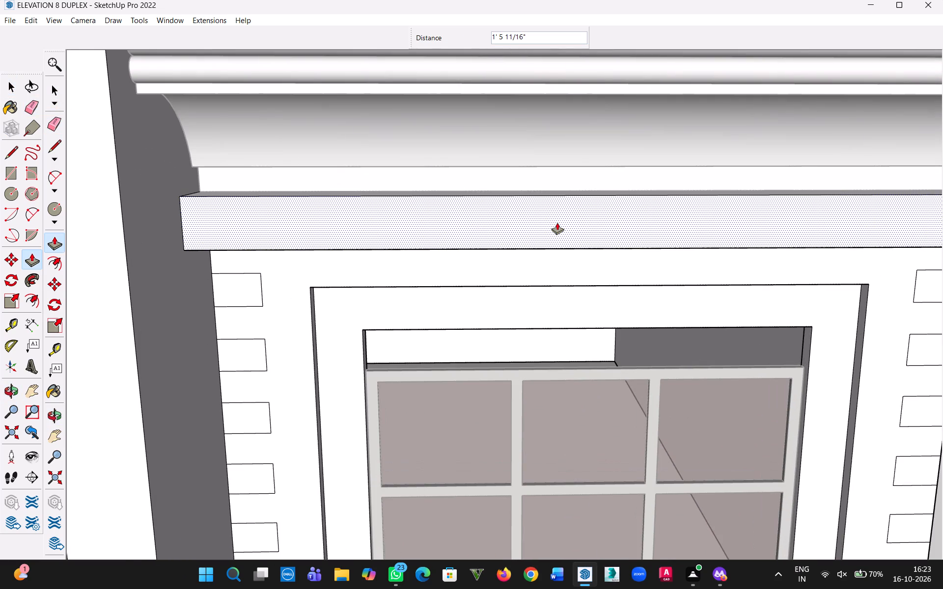
{"action": "type", "text": "2\""}
{"action": "key", "text": "Return"}
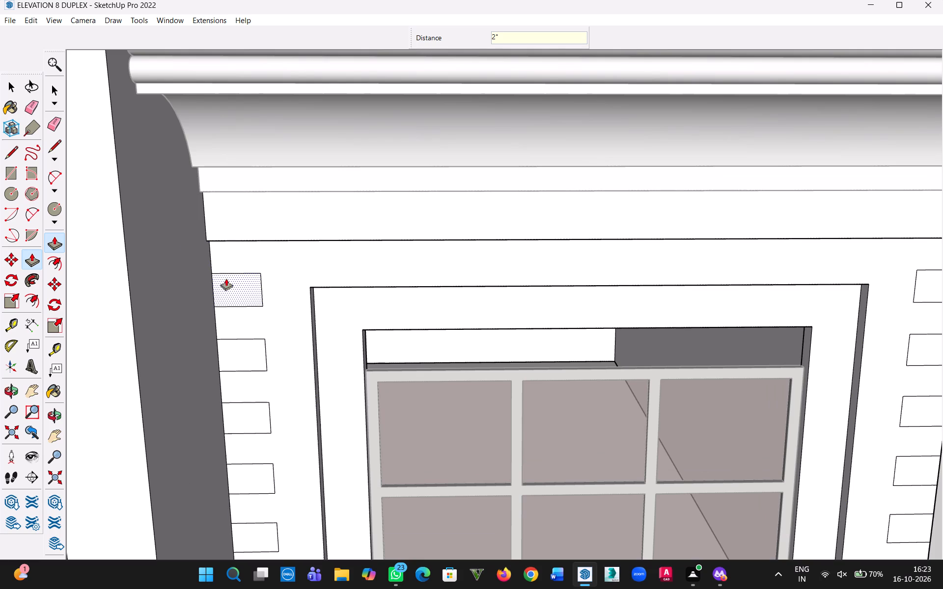
Extrude the top three blocks of the strip beside the pillar outward by the same 2".
{"action": "double_click", "coordinate": [228, 285]}
{"action": "double_click", "coordinate": [244, 355]}
{"action": "double_click", "coordinate": [238, 422]}
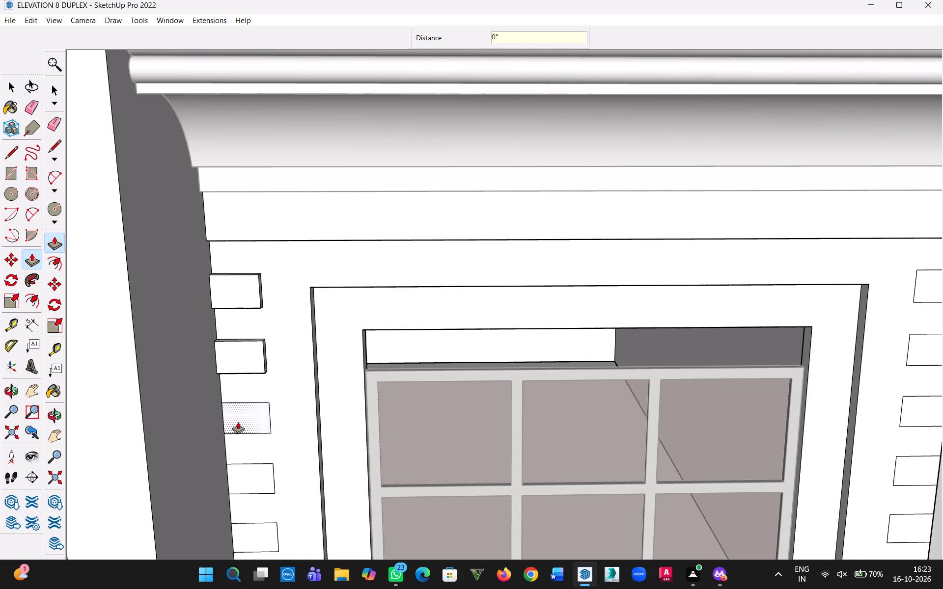
Extrude the top seven blocks of the outer strip beside the right ground-floor window outward by the same 2".
{"action": "scroll", "coordinate": [530, 433], "scroll_direction": "down", "scroll_amount": 2}
{"action": "key", "text": "h"}
{"action": "left_click_drag", "start_coordinate": [533, 437], "coordinate": [310, 300]}
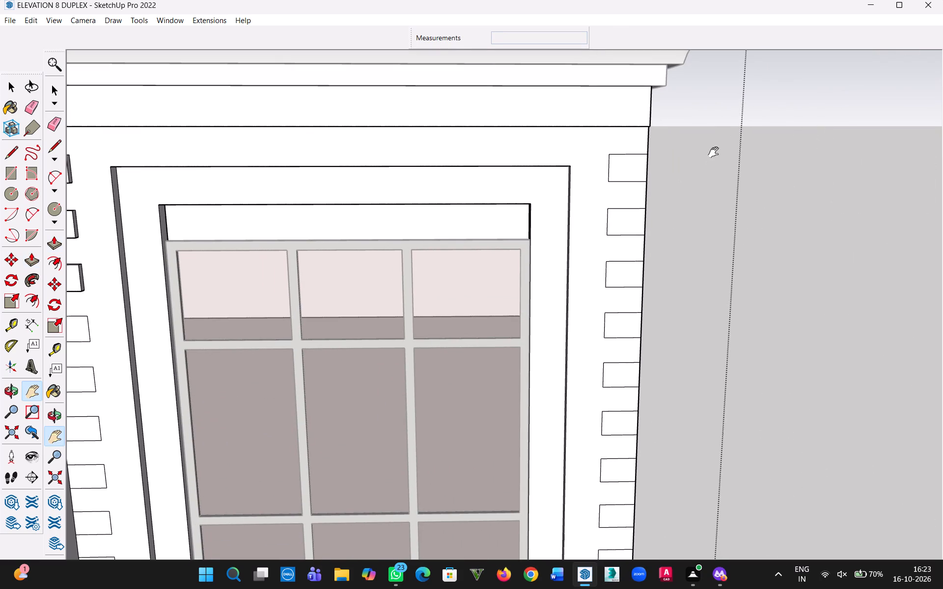
{"action": "key", "text": "Escape"}
{"action": "double_click", "coordinate": [635, 165]}
{"action": "double_click", "coordinate": [625, 216]}
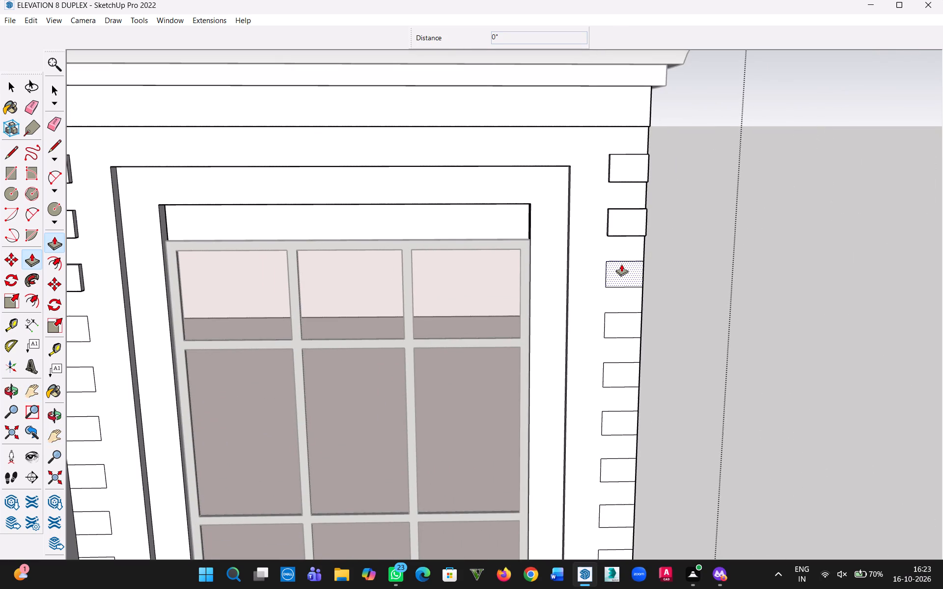
{"action": "double_click", "coordinate": [621, 264]}
{"action": "double_click", "coordinate": [620, 315]}
{"action": "double_click", "coordinate": [622, 367]}
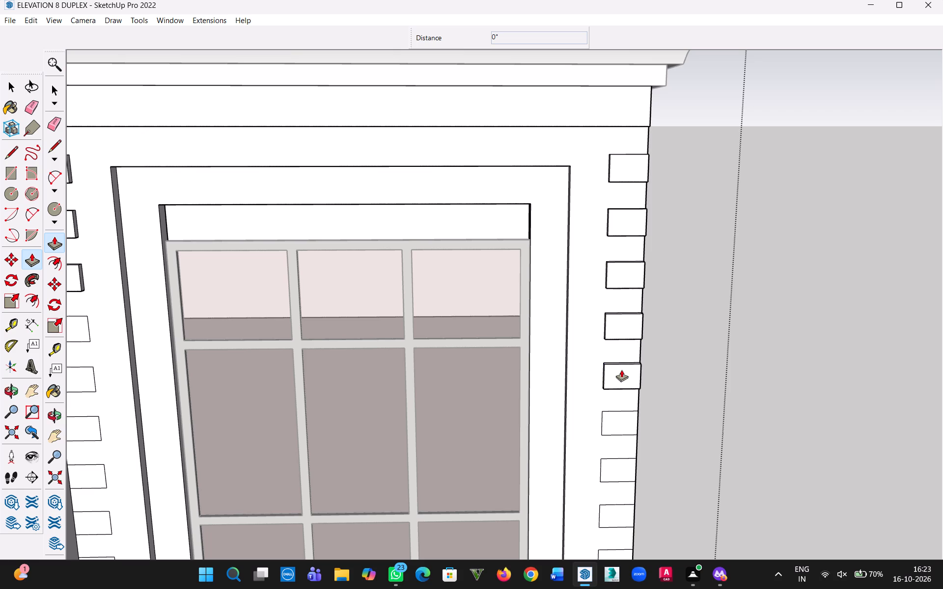
{"action": "double_click", "coordinate": [623, 426]}
{"action": "double_click", "coordinate": [617, 461]}
Extrude the lowest three blocks of the same outer strip outward by 2", down to the base.
{"action": "key", "text": "h"}
{"action": "left_click_drag", "start_coordinate": [608, 464], "coordinate": [621, 359]}
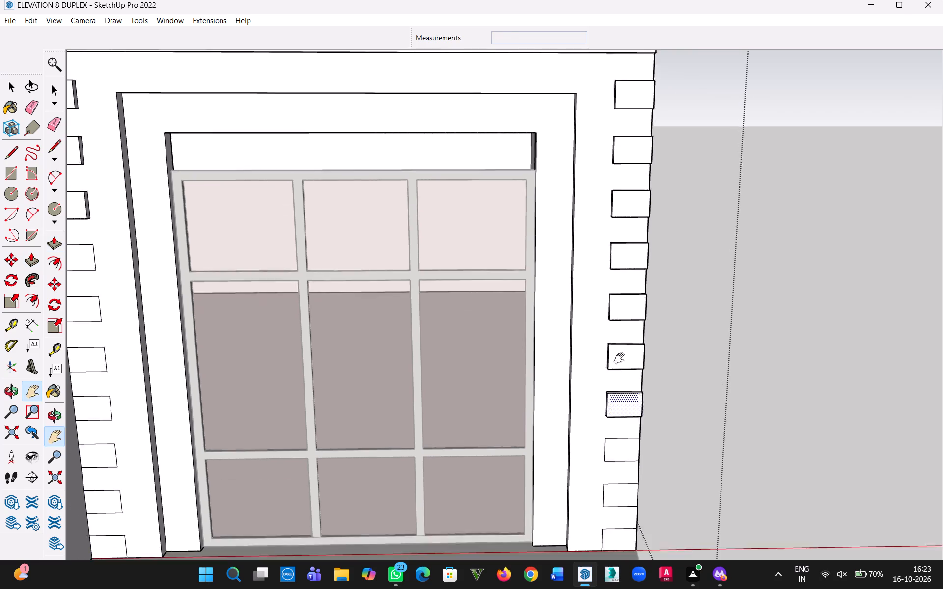
{"action": "left_click_drag", "start_coordinate": [621, 359], "coordinate": [627, 263]}
{"action": "key", "text": "Escape"}
{"action": "double_click", "coordinate": [637, 319]}
{"action": "double_click", "coordinate": [633, 366]}
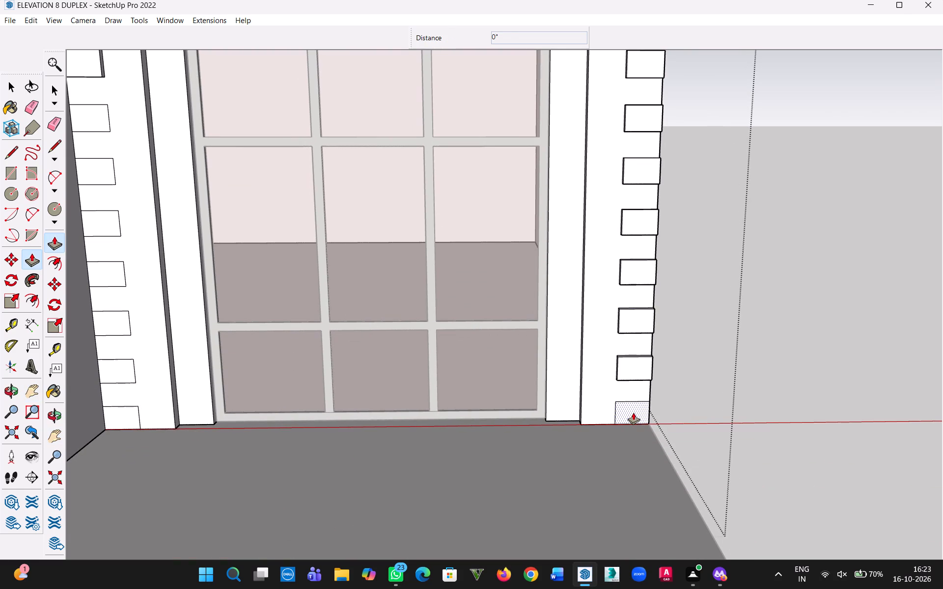
{"action": "double_click", "coordinate": [633, 412]}
Extrude the remaining seven blocks of the strip beside the pillar outward by 2", working up from the base.
{"action": "double_click", "coordinate": [110, 410]}
{"action": "double_click", "coordinate": [117, 369]}
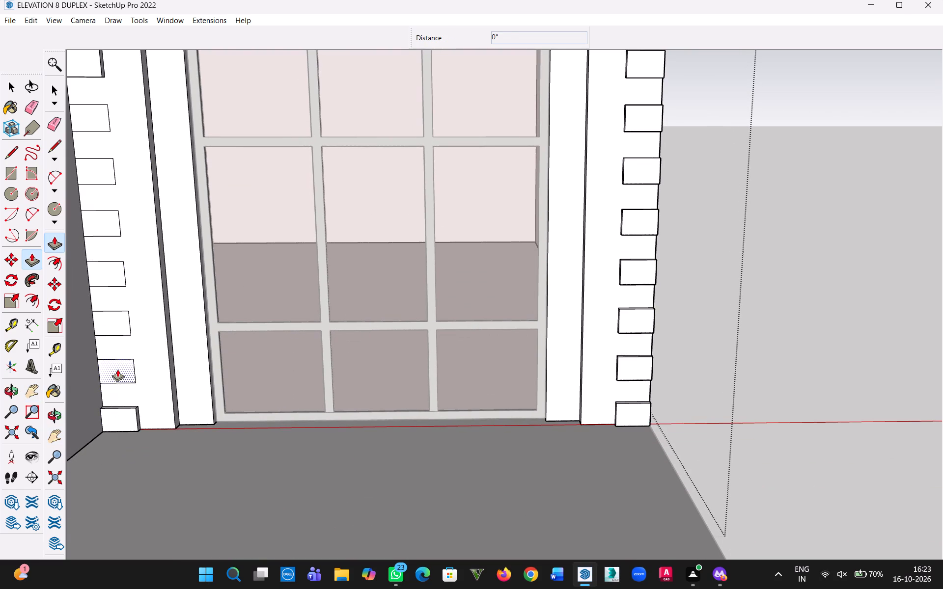
{"action": "double_click", "coordinate": [111, 321]}
{"action": "double_click", "coordinate": [108, 277]}
{"action": "double_click", "coordinate": [102, 211]}
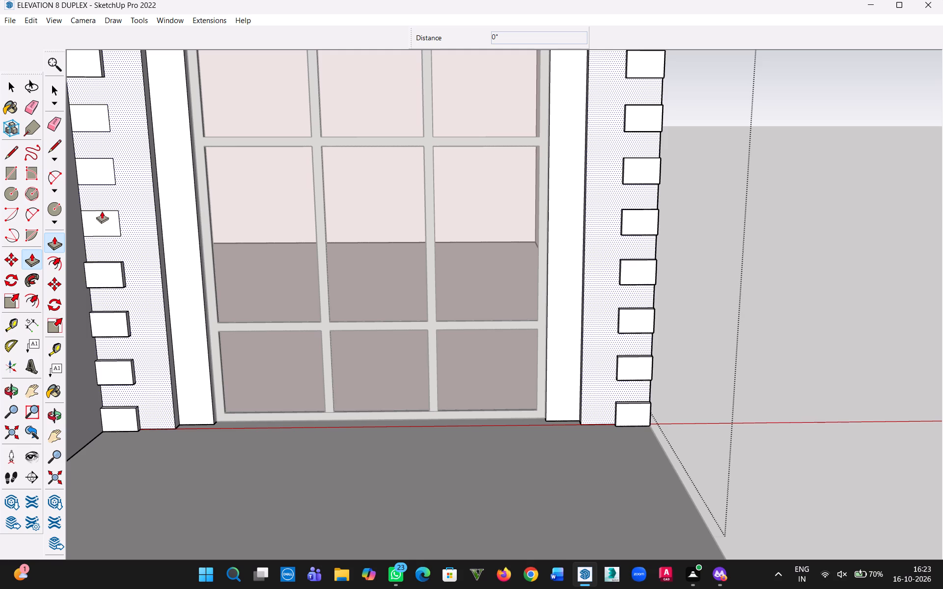
{"action": "double_click", "coordinate": [101, 162]}
{"action": "double_click", "coordinate": [84, 108]}
Copy the short top edges of both side strips at the left ground-floor window down to the base, dividing the distance into 20 equal parts.
{"action": "scroll", "coordinate": [194, 290], "scroll_direction": "down", "scroll_amount": 4}
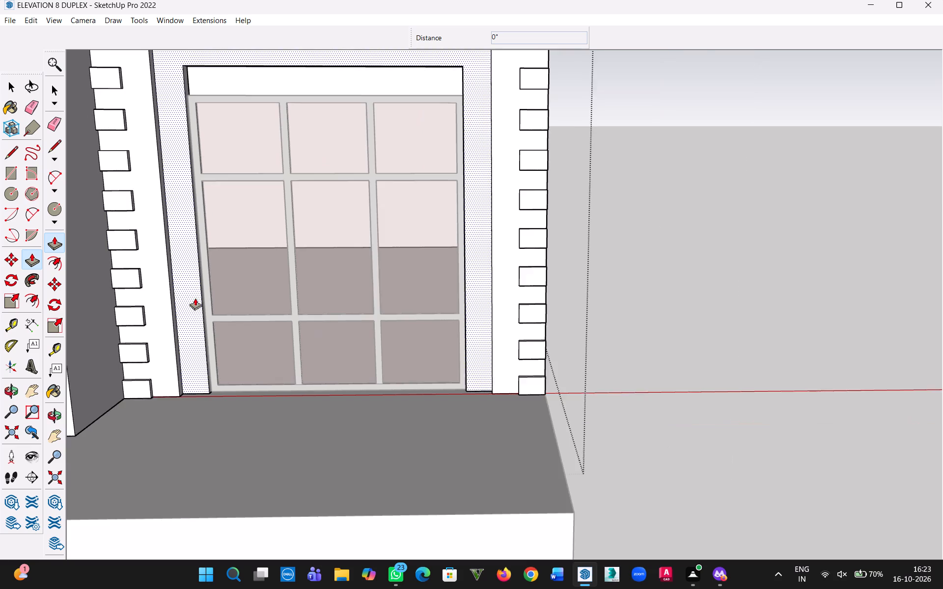
{"action": "scroll", "coordinate": [195, 298], "scroll_direction": "down", "scroll_amount": 9}
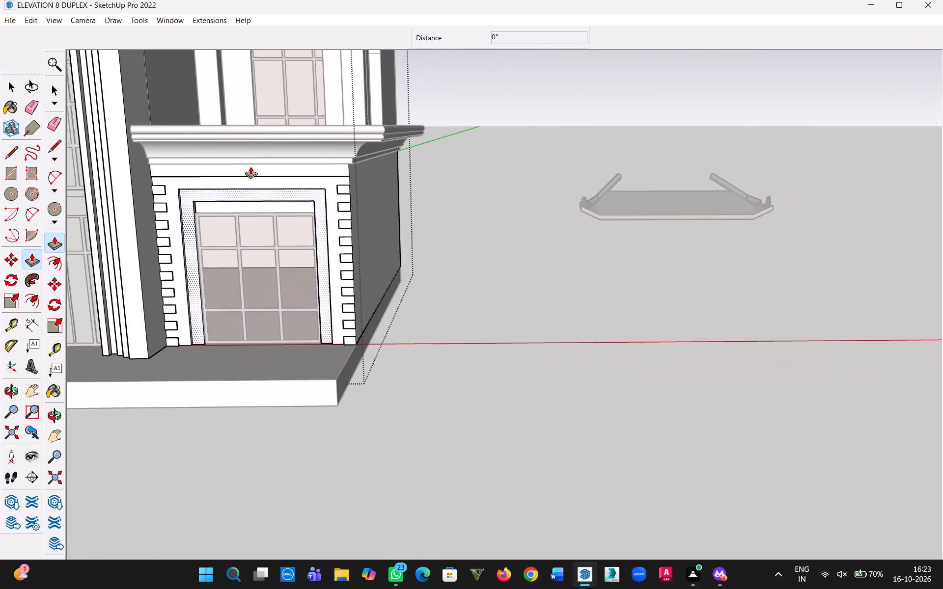
{"action": "key", "text": "h"}
{"action": "left_click_drag", "start_coordinate": [268, 173], "coordinate": [726, 267]}
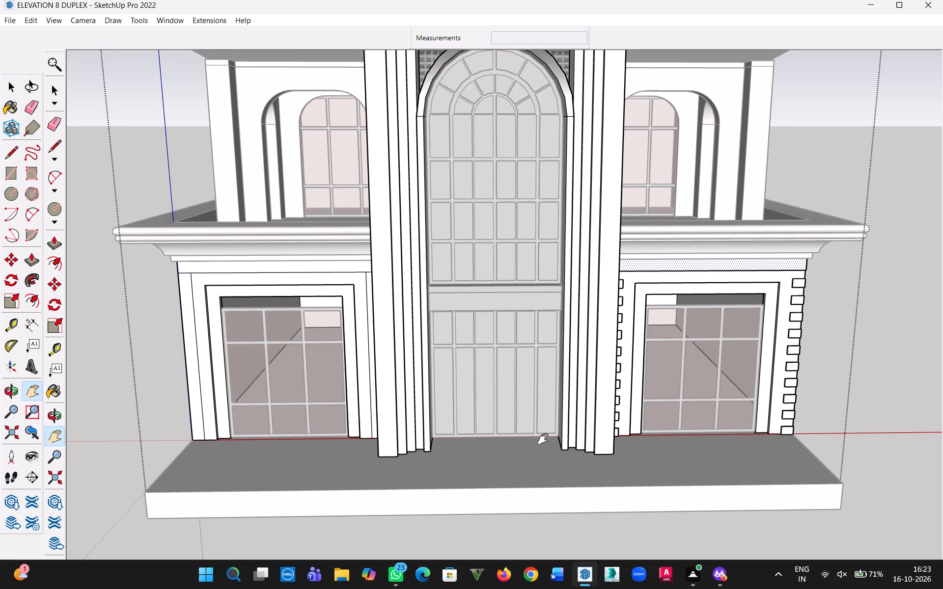
{"action": "middle_click_drag", "start_coordinate": [437, 408], "coordinate": [543, 438]}
{"action": "left_click", "coordinate": [14, 80]}
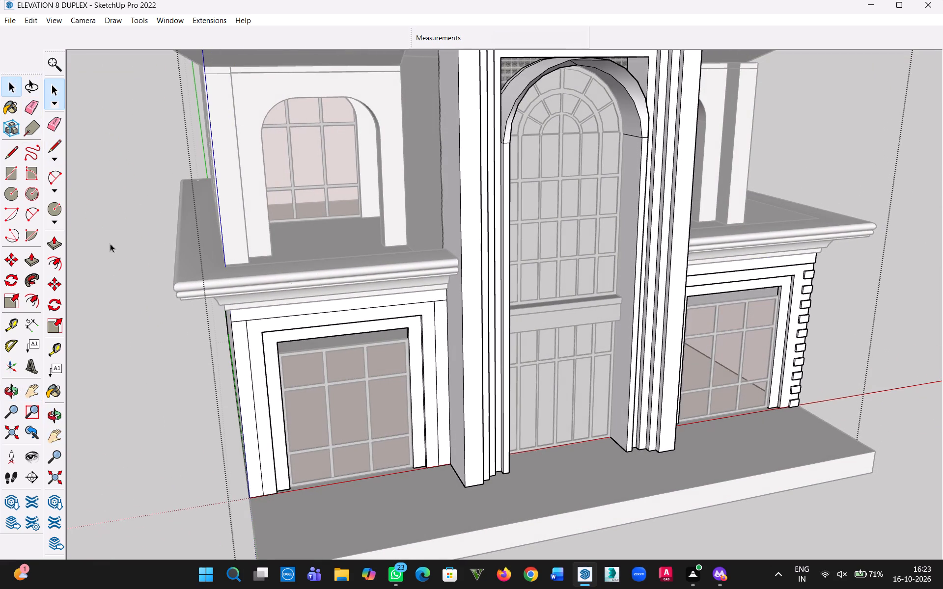
{"action": "left_click", "coordinate": [233, 321]}
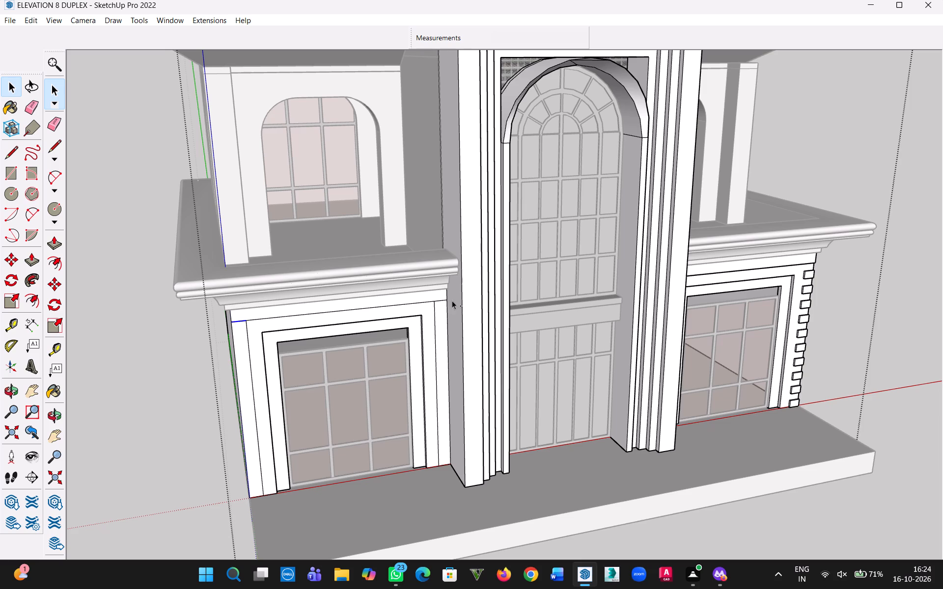
{"action": "left_click", "coordinate": [442, 300], "text": "ctrl"}
{"action": "key", "text": "m"}
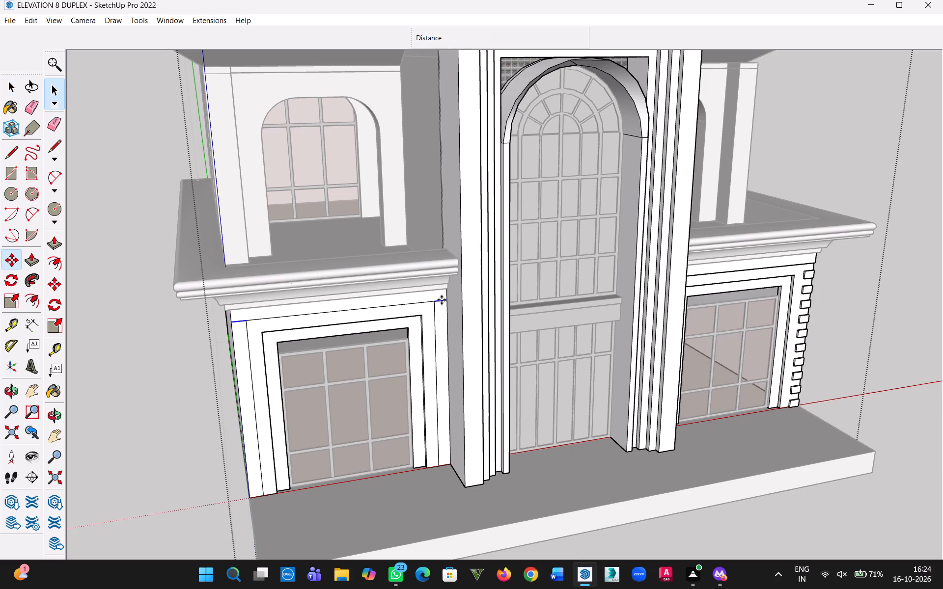
{"action": "scroll", "coordinate": [271, 322], "scroll_direction": "up", "scroll_amount": 7}
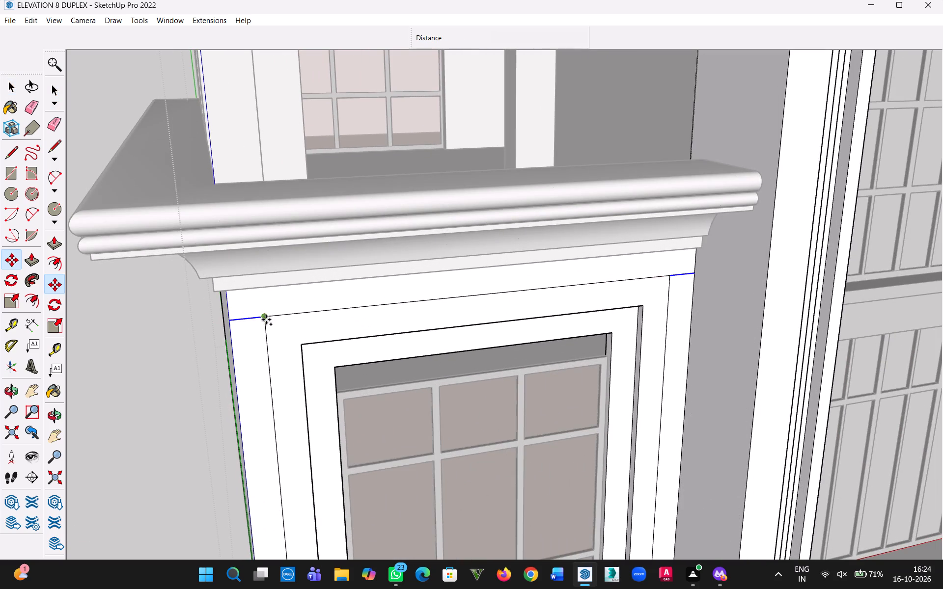
{"action": "left_click", "coordinate": [266, 318]}
{"action": "key", "text": "h"}
{"action": "left_click_drag", "start_coordinate": [307, 436], "coordinate": [314, 166]}
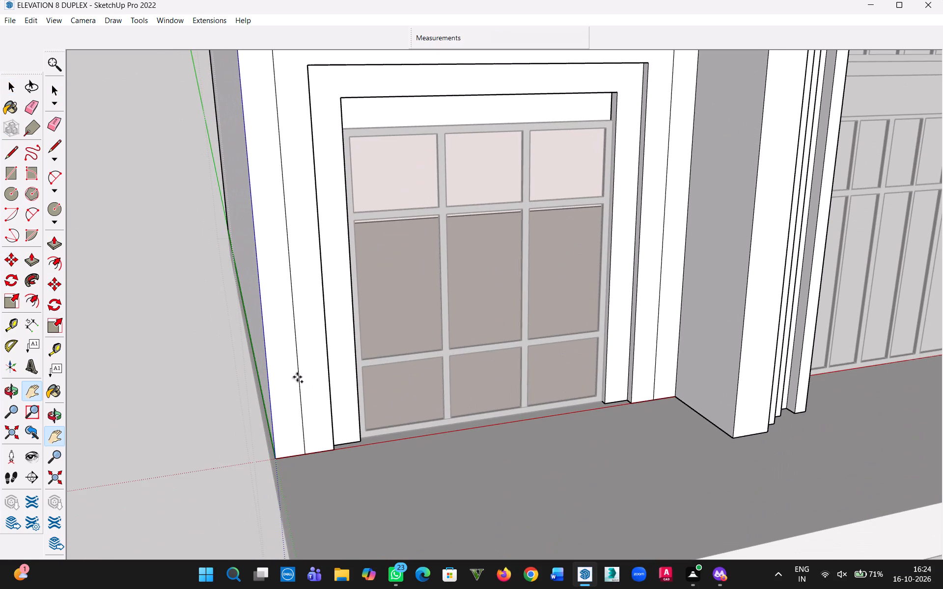
{"action": "key", "text": "Escape"}
{"action": "left_click", "coordinate": [306, 454]}
{"action": "type", "text": "/20"}
{"action": "key", "text": "Return"}
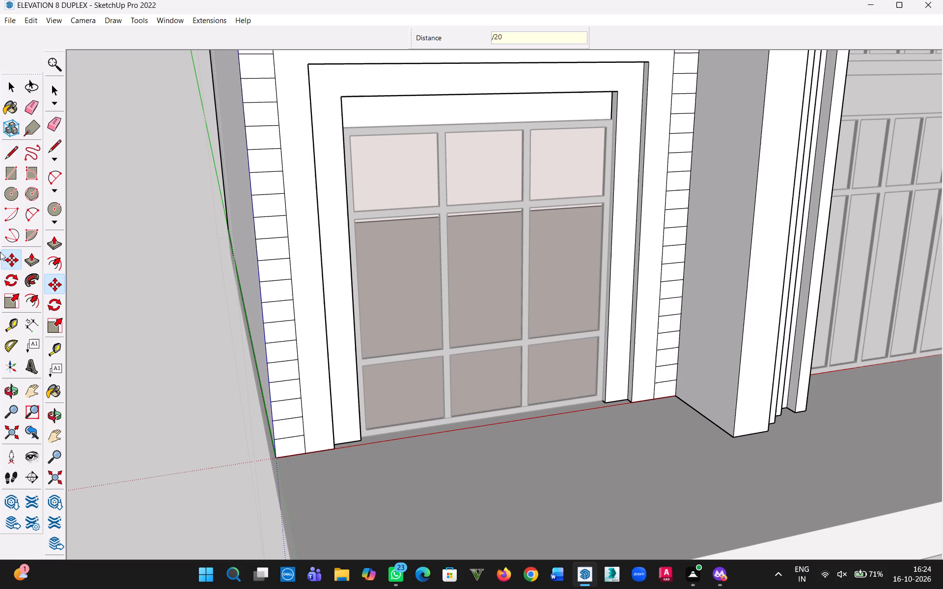
Erase eight alternate inner vertical segments on the left window's outer strip, working down from the topmost block.
{"action": "left_click", "coordinate": [15, 88]}
{"action": "key", "text": "e"}
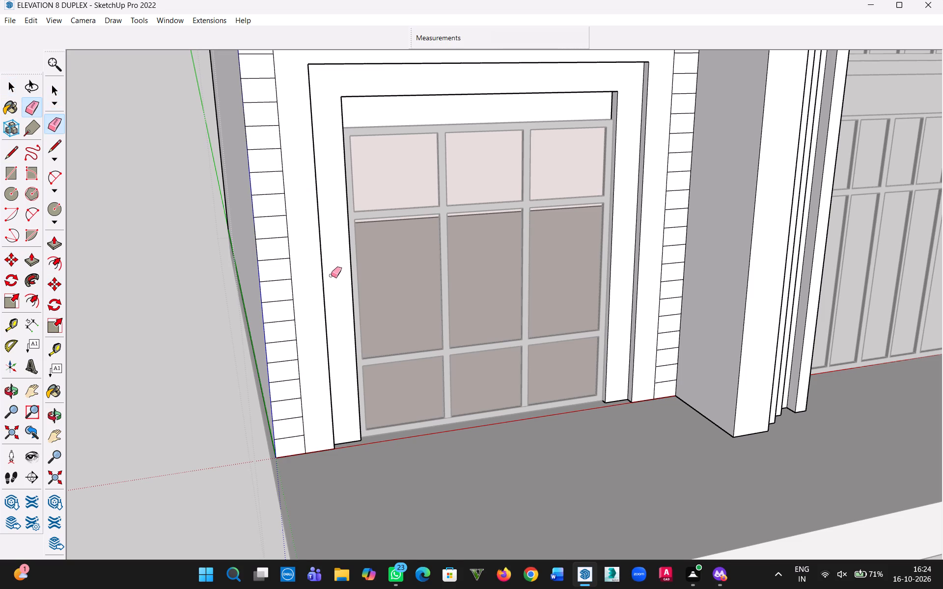
{"action": "key", "text": "h"}
{"action": "left_click_drag", "start_coordinate": [332, 275], "coordinate": [396, 403]}
{"action": "key", "text": "Escape"}
{"action": "left_click_drag", "start_coordinate": [348, 187], "coordinate": [346, 185]}
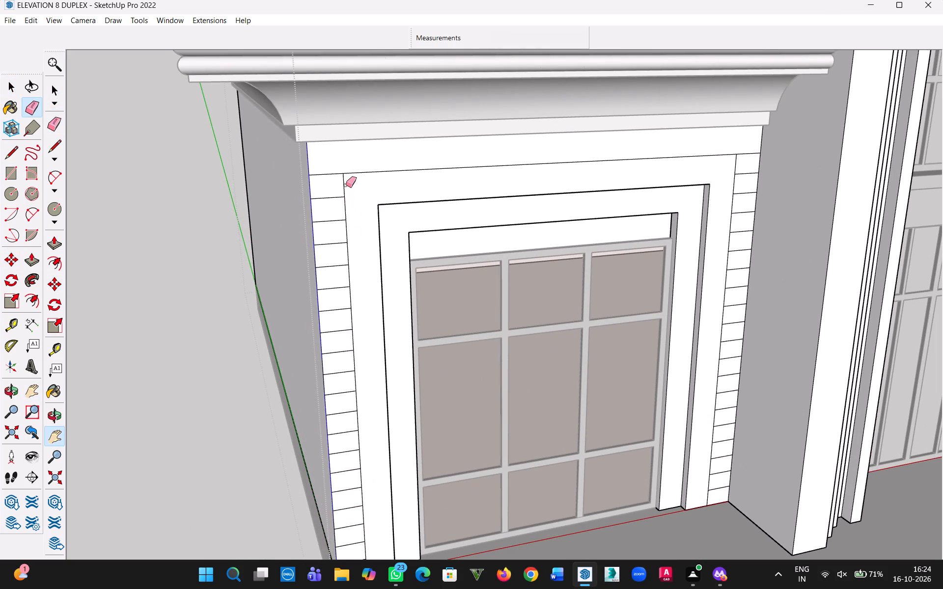
{"action": "left_click_drag", "start_coordinate": [346, 185], "coordinate": [340, 187]}
{"action": "left_click_drag", "start_coordinate": [347, 232], "coordinate": [338, 237]}
{"action": "left_click_drag", "start_coordinate": [350, 275], "coordinate": [344, 279]}
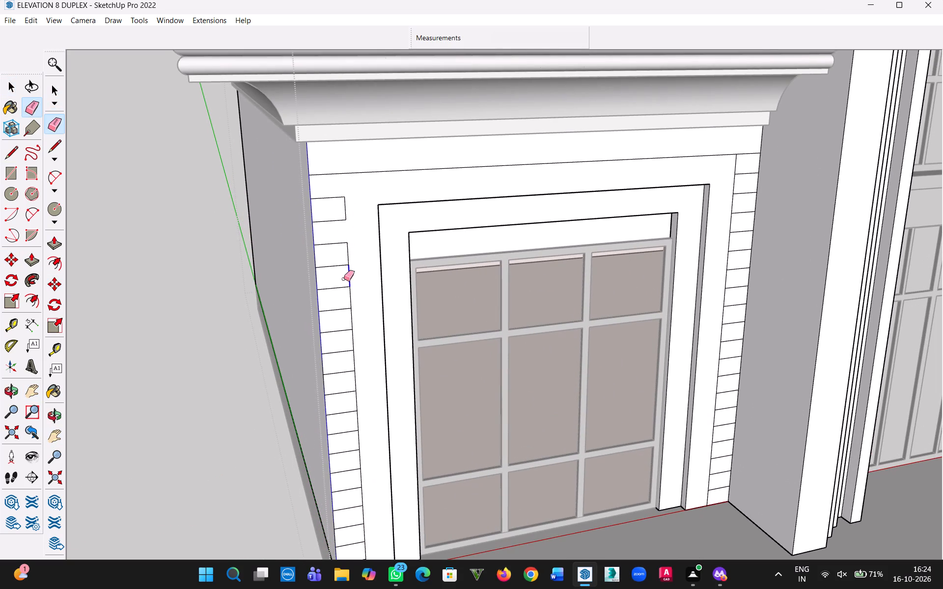
{"action": "left_click_drag", "start_coordinate": [344, 279], "coordinate": [341, 280]}
{"action": "left_click_drag", "start_coordinate": [351, 320], "coordinate": [344, 322]}
{"action": "left_click_drag", "start_coordinate": [353, 358], "coordinate": [348, 361]}
{"action": "left_click_drag", "start_coordinate": [357, 402], "coordinate": [350, 404]}
{"action": "left_click_drag", "start_coordinate": [360, 442], "coordinate": [354, 444]}
{"action": "left_click_drag", "start_coordinate": [354, 444], "coordinate": [351, 445]}
{"action": "left_click_drag", "start_coordinate": [363, 477], "coordinate": [351, 482]}
Erase the last two alternate inner vertical segments near the base of the left window's outer strip.
{"action": "key", "text": "h"}
{"action": "left_click_drag", "start_coordinate": [408, 501], "coordinate": [402, 352]}
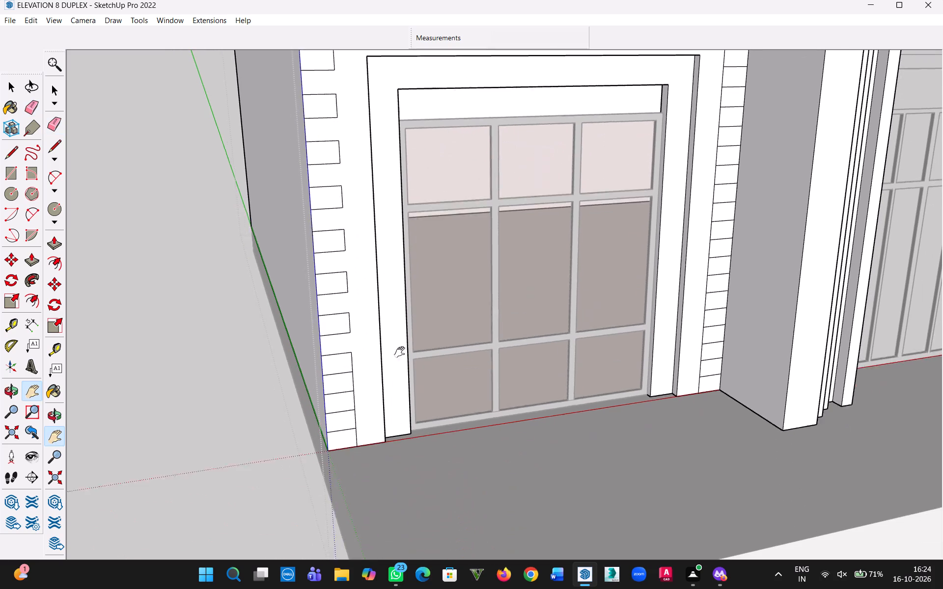
{"action": "left_click_drag", "start_coordinate": [402, 352], "coordinate": [400, 342]}
{"action": "key", "text": "Escape"}
{"action": "left_click_drag", "start_coordinate": [355, 352], "coordinate": [350, 356]}
{"action": "left_click_drag", "start_coordinate": [359, 386], "coordinate": [355, 389]}
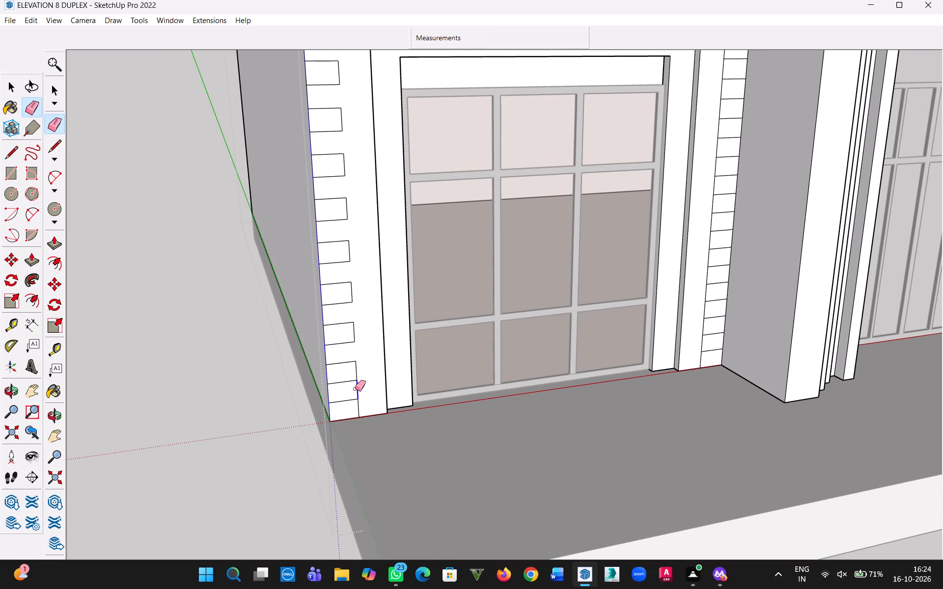
{"action": "left_click_drag", "start_coordinate": [355, 389], "coordinate": [350, 392]}
Erase five alternate inner vertical segments on the left window's strip beside the pillar, working up from the second-lowest block.
{"action": "left_click", "coordinate": [701, 344]}
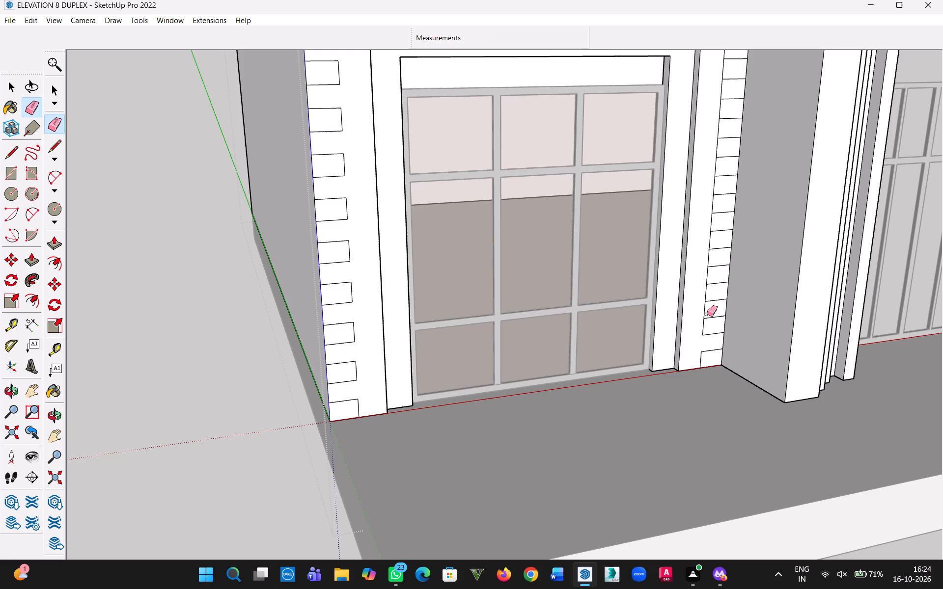
{"action": "left_click", "coordinate": [704, 313]}
{"action": "left_click_drag", "start_coordinate": [713, 278], "coordinate": [700, 279]}
{"action": "left_click_drag", "start_coordinate": [715, 242], "coordinate": [701, 241]}
{"action": "left_click_drag", "start_coordinate": [715, 206], "coordinate": [707, 210]}
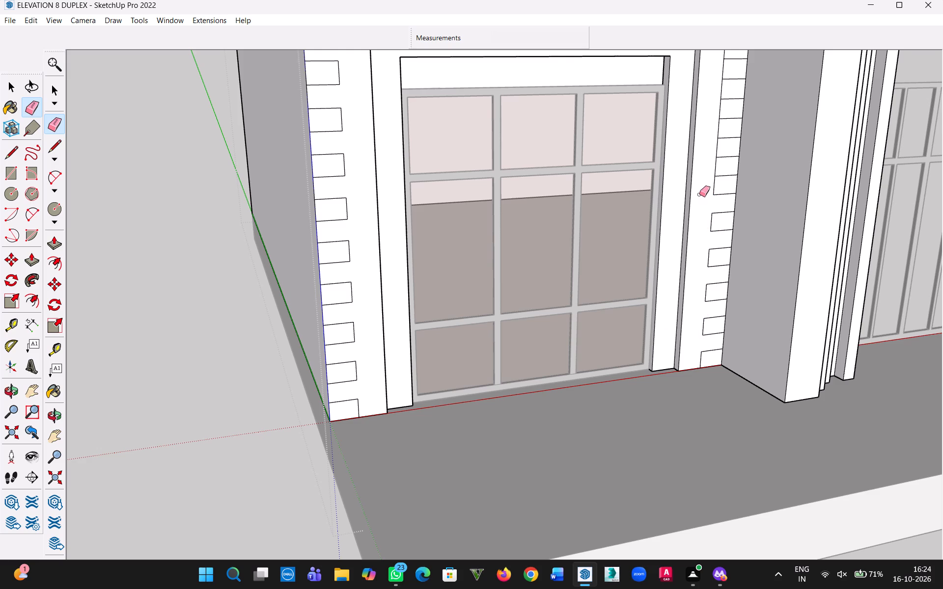
Erase the remaining five alternate inner vertical segments on the strip beside the pillar, up to and including the topmost block's.
{"action": "key", "text": "h"}
{"action": "left_click_drag", "start_coordinate": [699, 194], "coordinate": [658, 361]}
{"action": "key", "text": "Escape"}
{"action": "left_click_drag", "start_coordinate": [676, 331], "coordinate": [666, 334]}
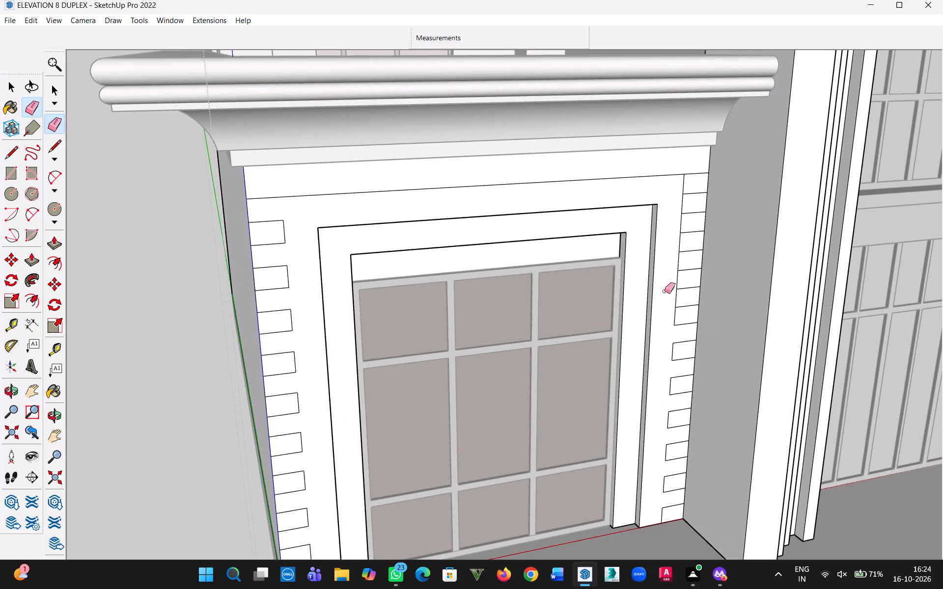
{"action": "left_click", "coordinate": [676, 300]}
{"action": "left_click", "coordinate": [678, 265]}
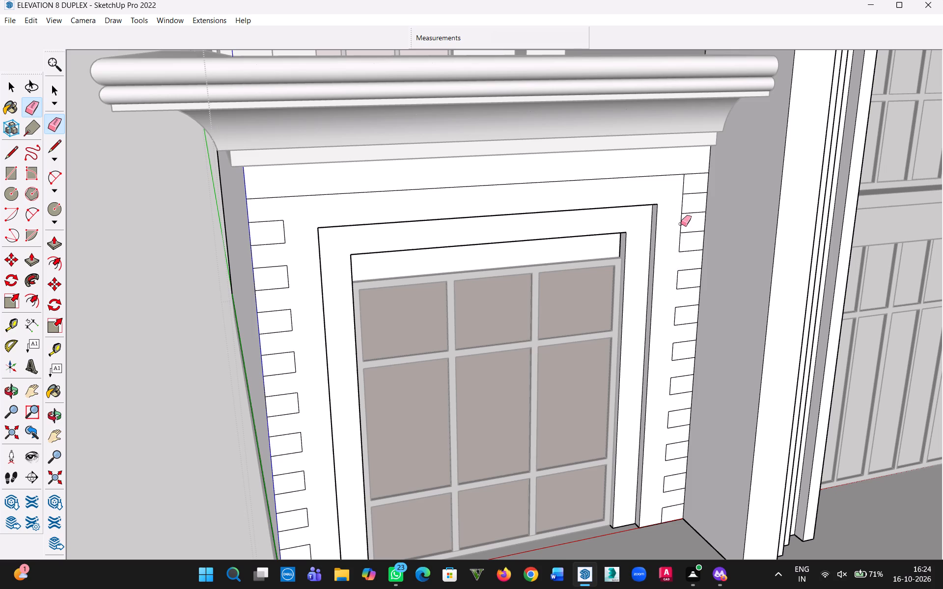
{"action": "left_click", "coordinate": [681, 224]}
{"action": "left_click", "coordinate": [683, 188]}
Extrude the horizontal band beneath the cornice above the left ground-floor window outward by the same 2".
{"action": "left_click", "coordinate": [10, 89]}
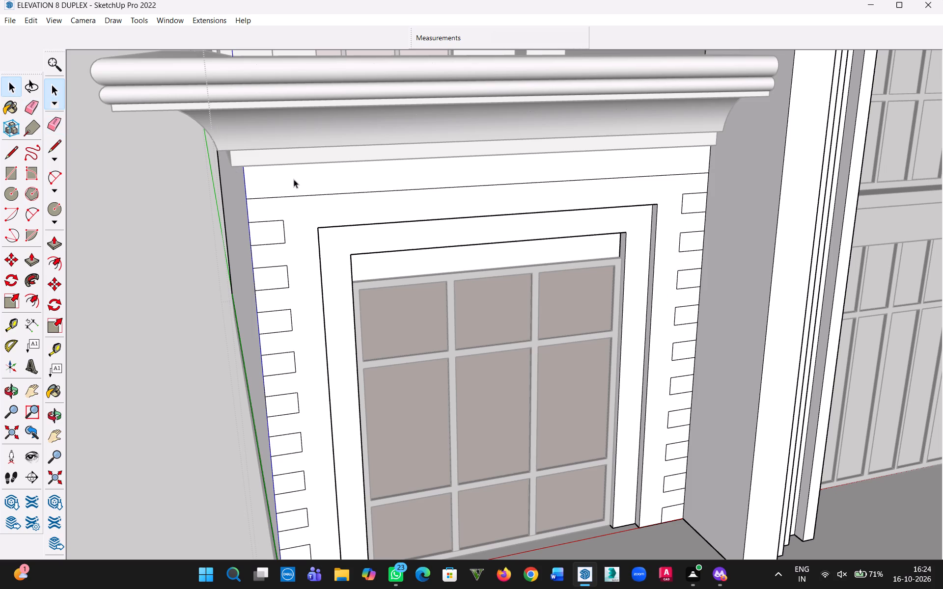
{"action": "key", "text": "p"}
{"action": "double_click", "coordinate": [292, 172]}
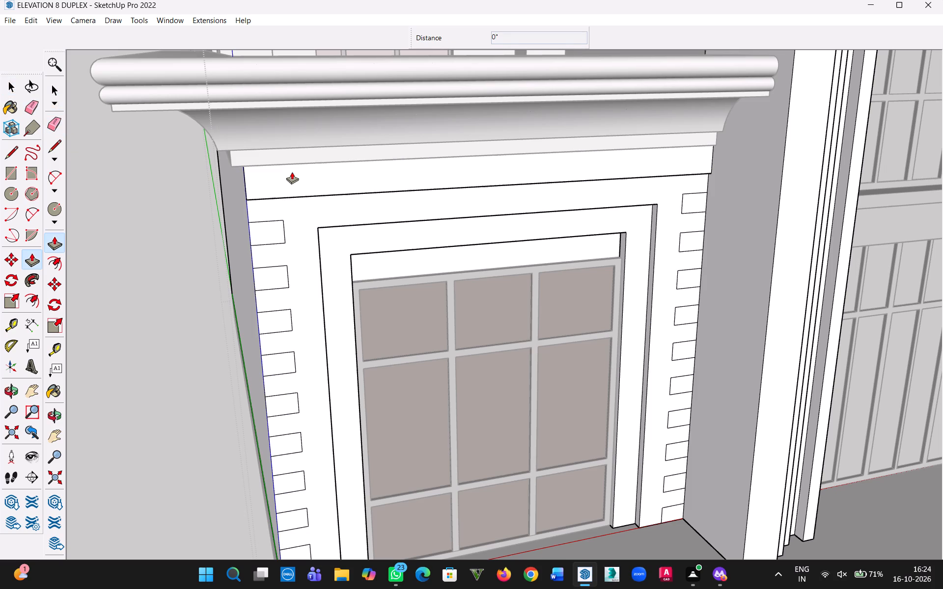
Extrude the upper nine alternate blocks on the left ground-floor window's outer strip outward by the same 2", working down from the top.
{"action": "double_click", "coordinate": [275, 223]}
{"action": "double_click", "coordinate": [276, 281]}
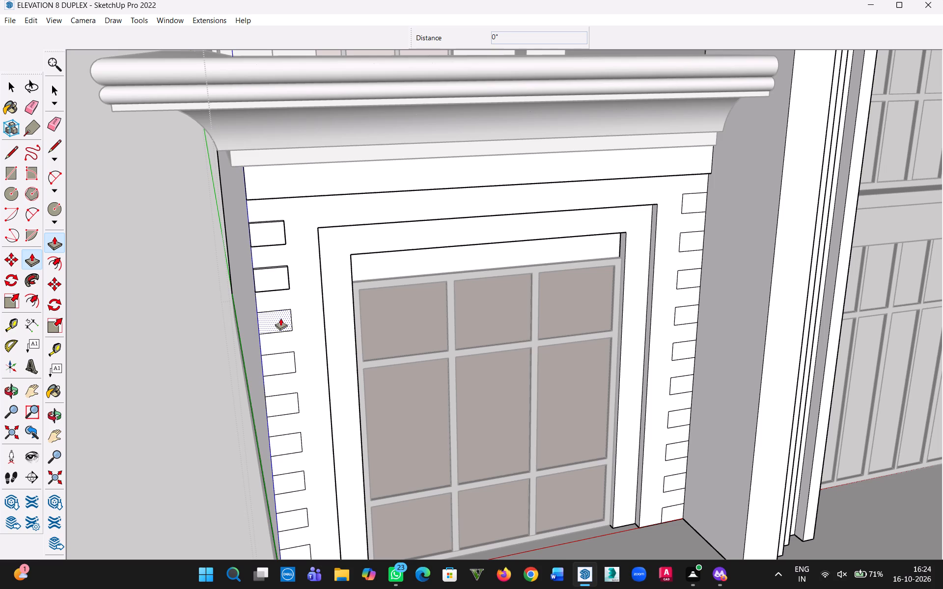
{"action": "double_click", "coordinate": [280, 318]}
{"action": "double_click", "coordinate": [281, 359]}
{"action": "double_click", "coordinate": [284, 404]}
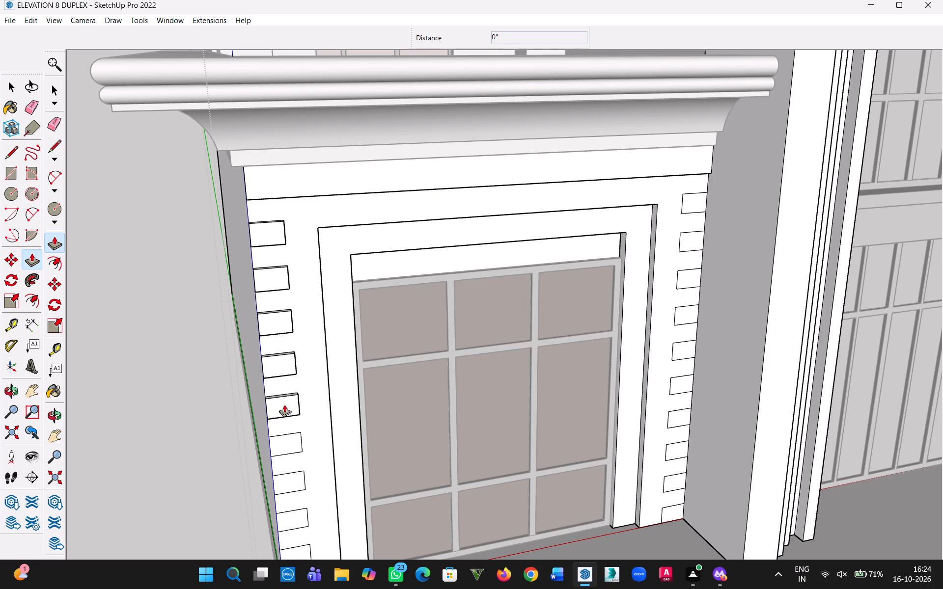
{"action": "double_click", "coordinate": [284, 438]}
{"action": "double_click", "coordinate": [290, 479]}
{"action": "double_click", "coordinate": [295, 515]}
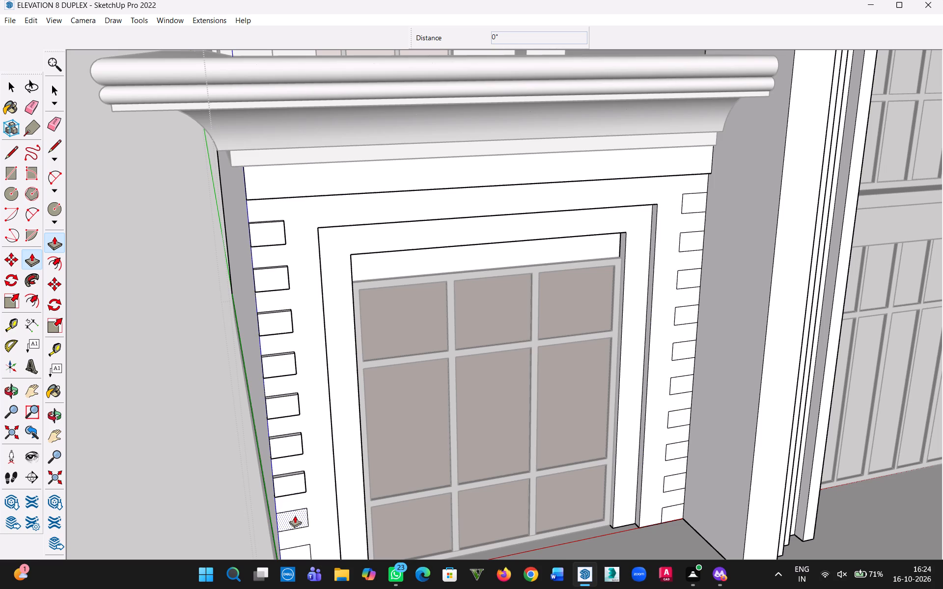
{"action": "scroll", "coordinate": [303, 508], "scroll_direction": "down", "scroll_amount": 1}
{"action": "double_click", "coordinate": [301, 545]}
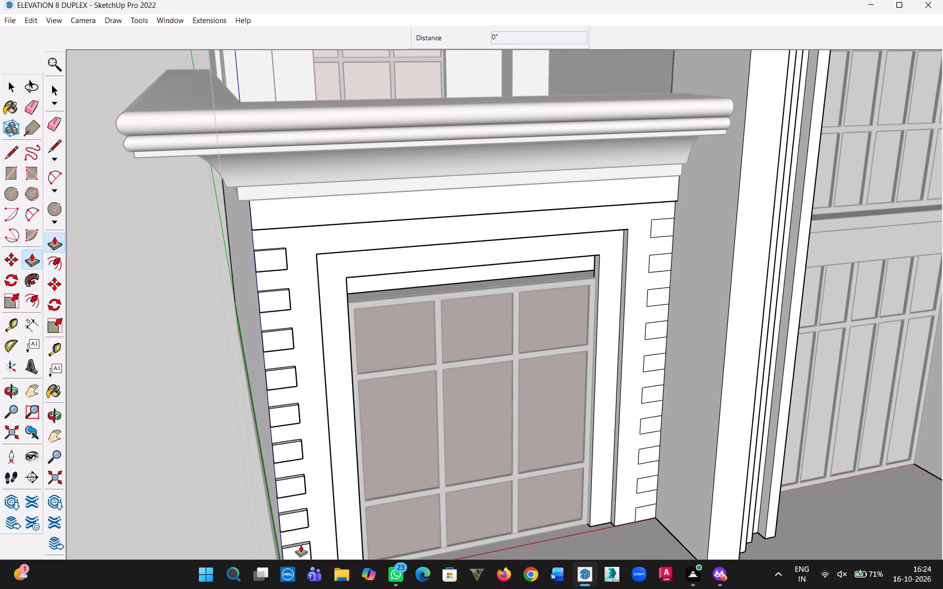
Extrude the bottommost block on the left window's outer strip, at the building corner, outward by the same 2".
{"action": "scroll", "coordinate": [315, 523], "scroll_direction": "down", "scroll_amount": 9}
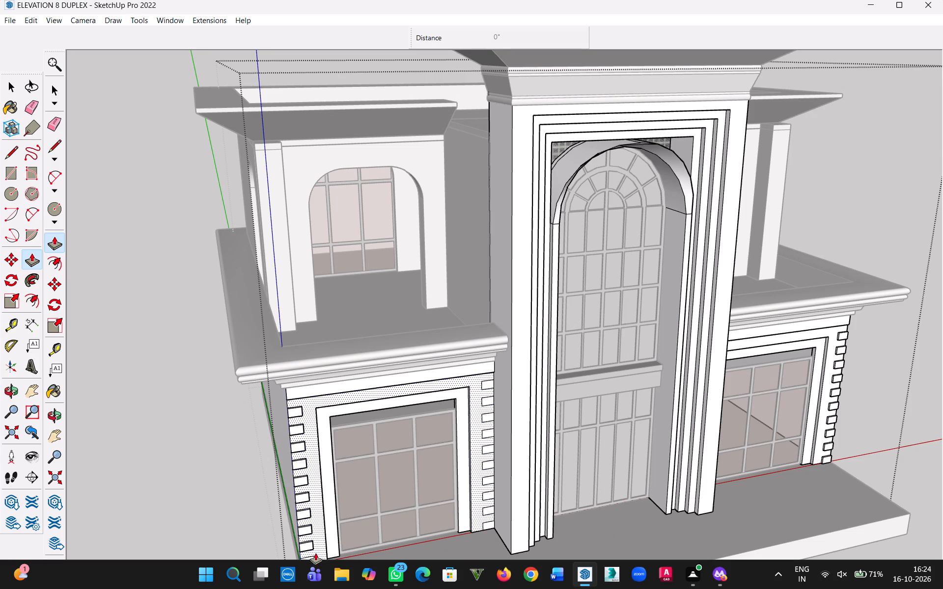
{"action": "scroll", "coordinate": [315, 553], "scroll_direction": "up", "scroll_amount": 18}
{"action": "scroll", "coordinate": [468, 556], "scroll_direction": "down", "scroll_amount": 7}
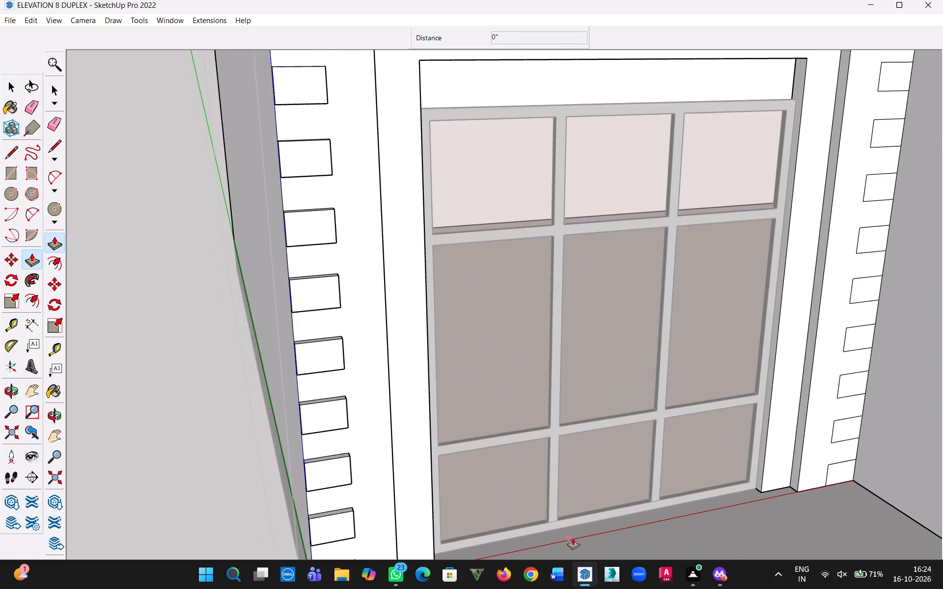
{"action": "scroll", "coordinate": [573, 537], "scroll_direction": "down", "scroll_amount": 11}
{"action": "scroll", "coordinate": [513, 550], "scroll_direction": "up", "scroll_amount": 9}
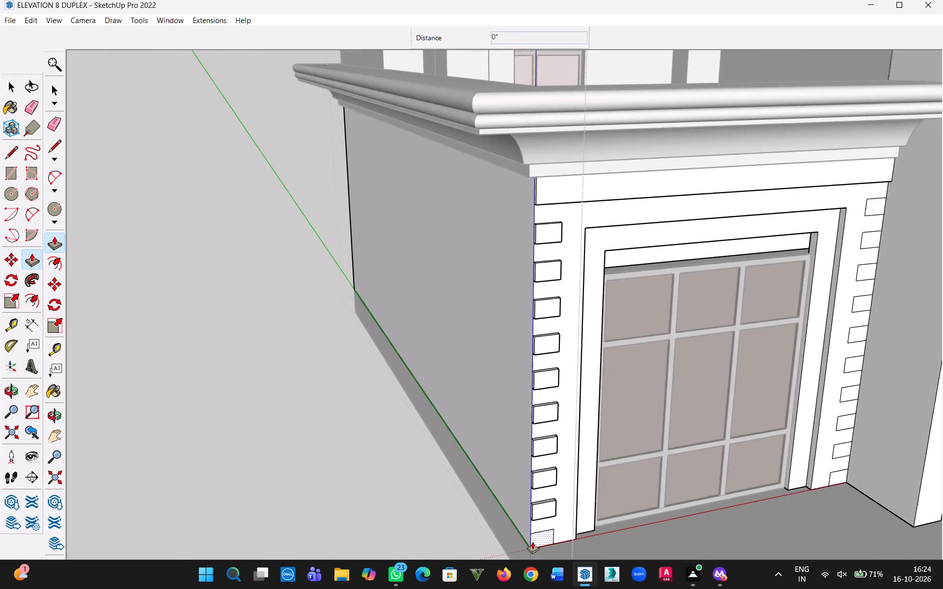
{"action": "scroll", "coordinate": [532, 541], "scroll_direction": "up", "scroll_amount": 7}
{"action": "double_click", "coordinate": [547, 534]}
Extrude the lowest eight alternate blocks on the left window's strip beside the pillar outward by the same 2", working upward.
{"action": "scroll", "coordinate": [767, 341], "scroll_direction": "down", "scroll_amount": 9}
{"action": "scroll", "coordinate": [924, 294], "scroll_direction": "down", "scroll_amount": 2}
{"action": "scroll", "coordinate": [935, 294], "scroll_direction": "up", "scroll_amount": 20}
{"action": "scroll", "coordinate": [935, 294], "scroll_direction": "up", "scroll_amount": 3}
{"action": "scroll", "coordinate": [924, 376], "scroll_direction": "down", "scroll_amount": 4}
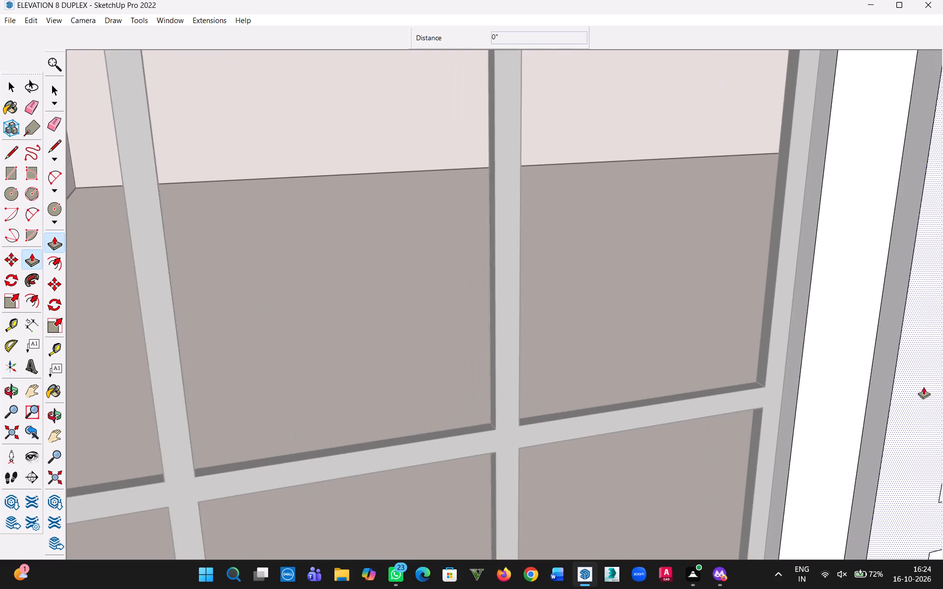
{"action": "scroll", "coordinate": [923, 387], "scroll_direction": "down", "scroll_amount": 20}
{"action": "scroll", "coordinate": [923, 387], "scroll_direction": "down", "scroll_amount": 6}
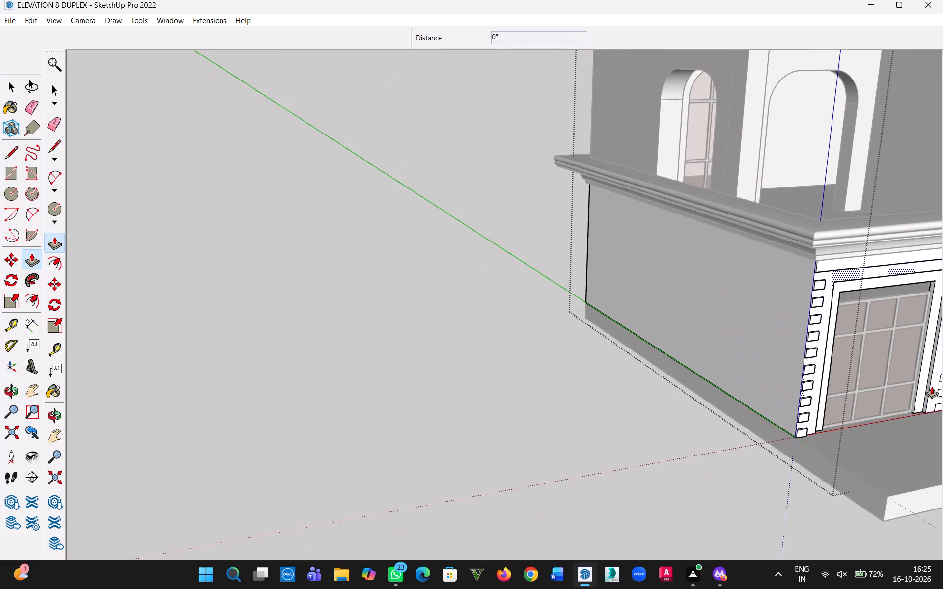
{"action": "scroll", "coordinate": [938, 396], "scroll_direction": "down", "scroll_amount": 13}
{"action": "key", "text": "h"}
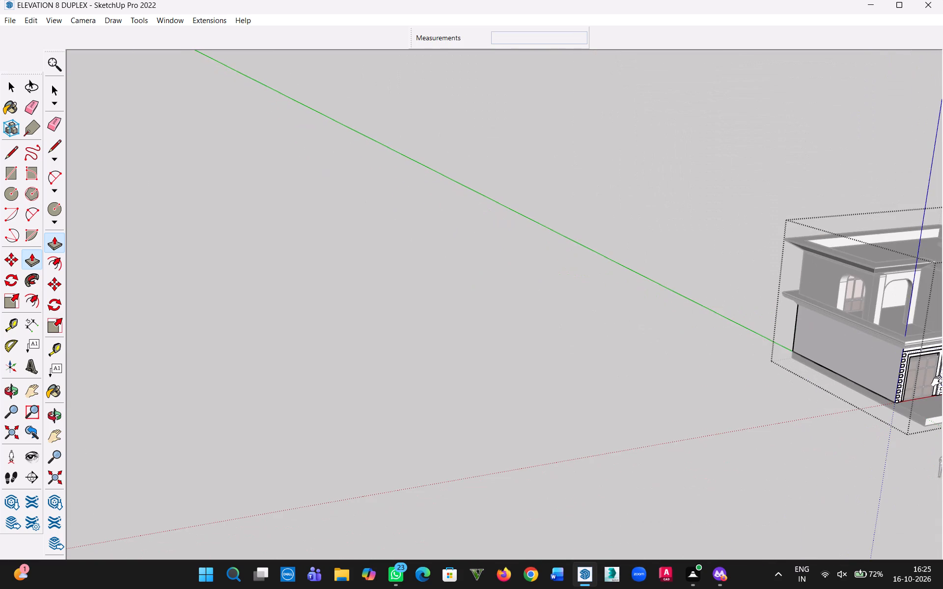
{"action": "left_click_drag", "start_coordinate": [938, 381], "coordinate": [743, 401]}
{"action": "scroll", "coordinate": [748, 402], "scroll_direction": "up", "scroll_amount": 8}
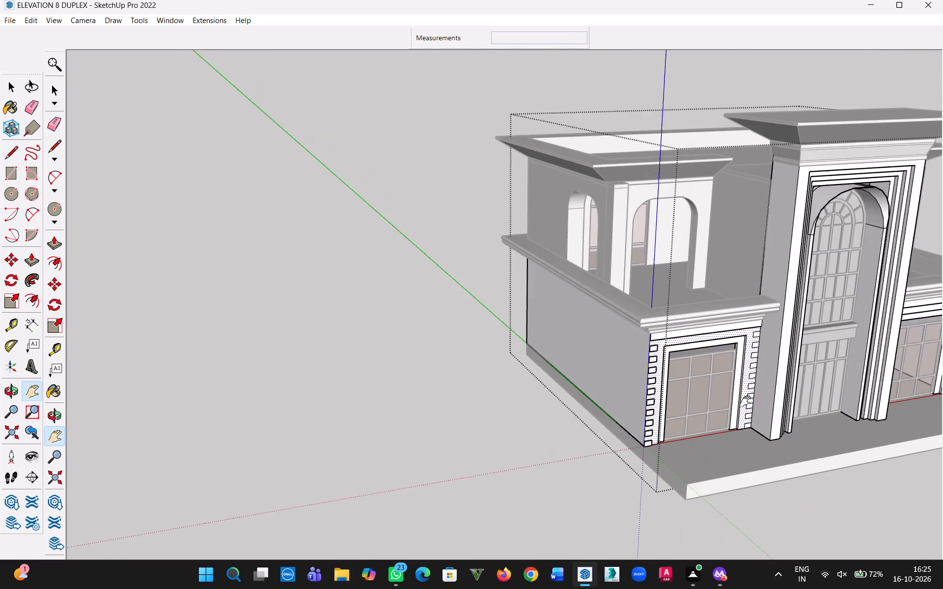
{"action": "scroll", "coordinate": [748, 402], "scroll_direction": "up", "scroll_amount": 11}
{"action": "key", "text": "Escape"}
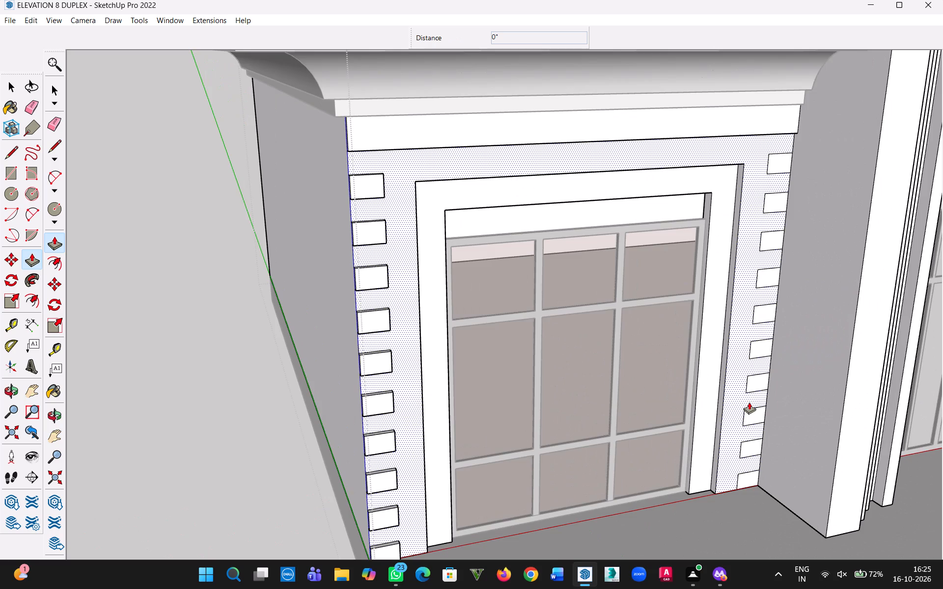
{"action": "scroll", "coordinate": [769, 413], "scroll_direction": "up", "scroll_amount": 6}
{"action": "double_click", "coordinate": [736, 529]}
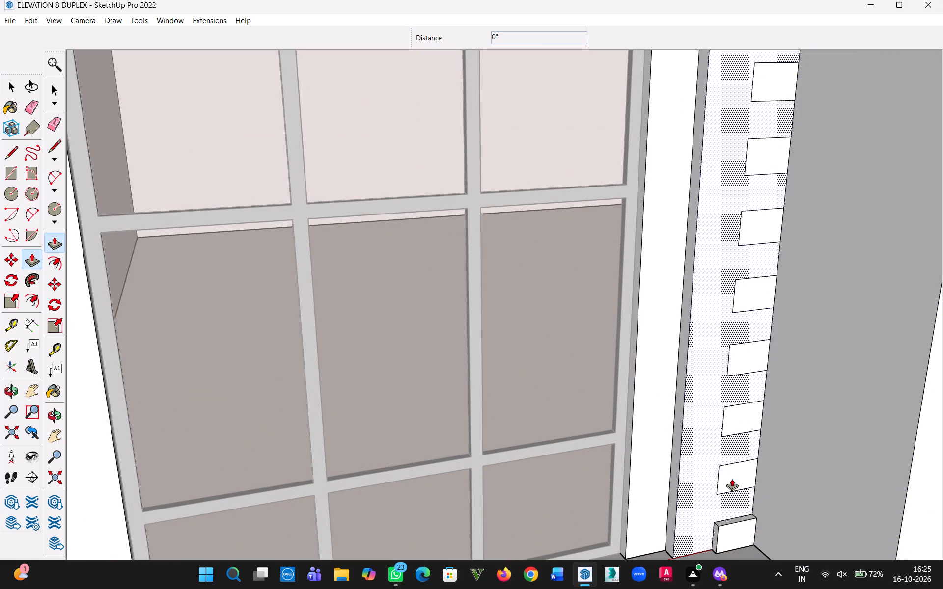
{"action": "double_click", "coordinate": [732, 479]}
{"action": "double_click", "coordinate": [744, 415]}
{"action": "double_click", "coordinate": [744, 345]}
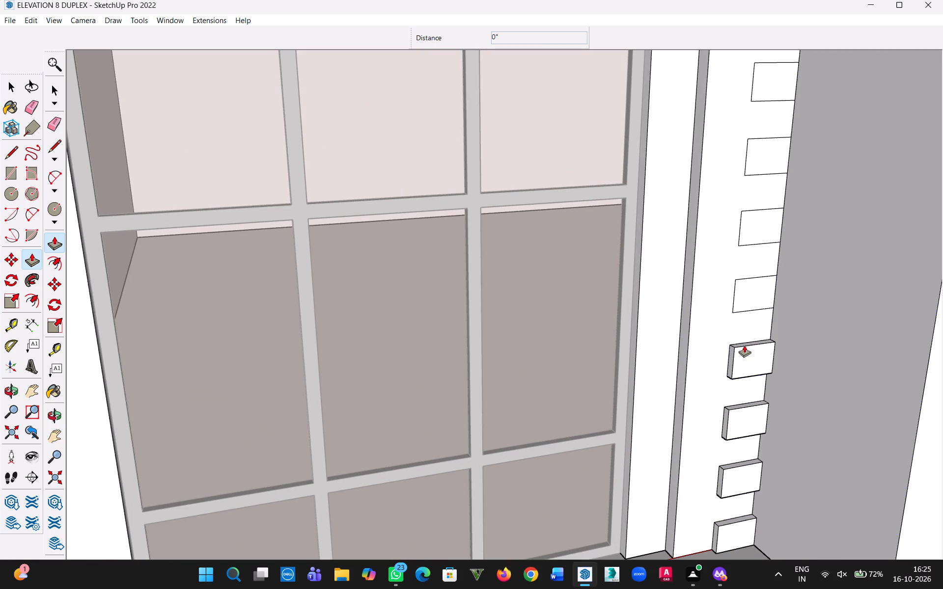
{"action": "double_click", "coordinate": [748, 286]}
{"action": "double_click", "coordinate": [756, 214]}
{"action": "double_click", "coordinate": [766, 145]}
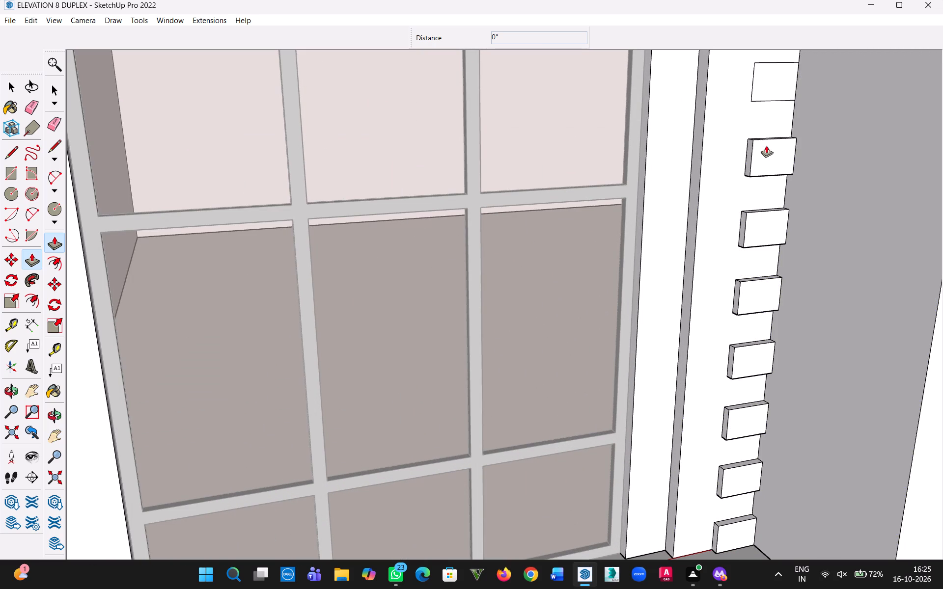
{"action": "double_click", "coordinate": [779, 79]}
Extrude the top two blocks on the strip beside the pillar outward by the same 2" and exit the group's editing.
{"action": "scroll", "coordinate": [779, 79], "scroll_direction": "down", "scroll_amount": 12}
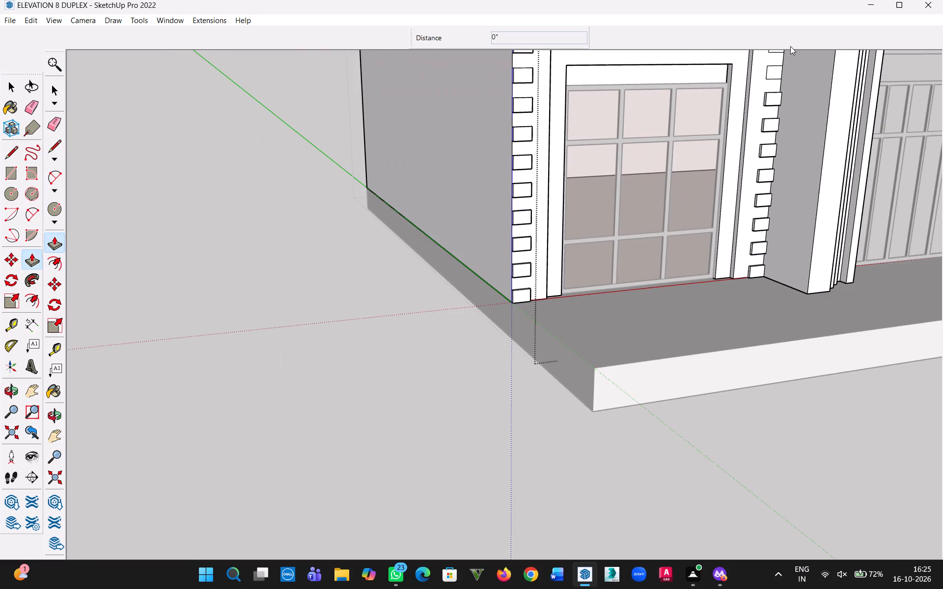
{"action": "scroll", "coordinate": [783, 54], "scroll_direction": "down", "scroll_amount": 7}
{"action": "scroll", "coordinate": [781, 46], "scroll_direction": "up", "scroll_amount": 8}
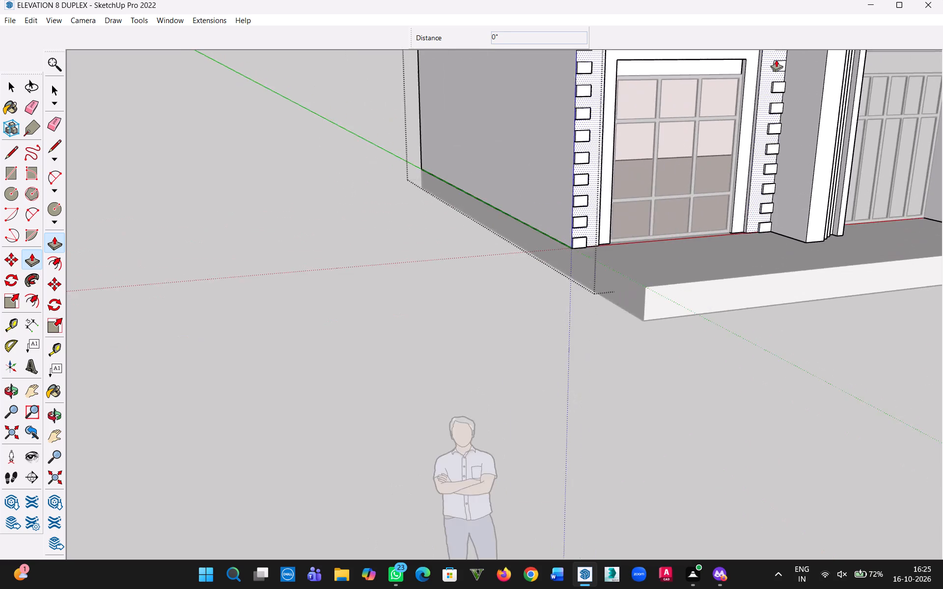
{"action": "scroll", "coordinate": [776, 59], "scroll_direction": "up", "scroll_amount": 20}
{"action": "double_click", "coordinate": [775, 138]}
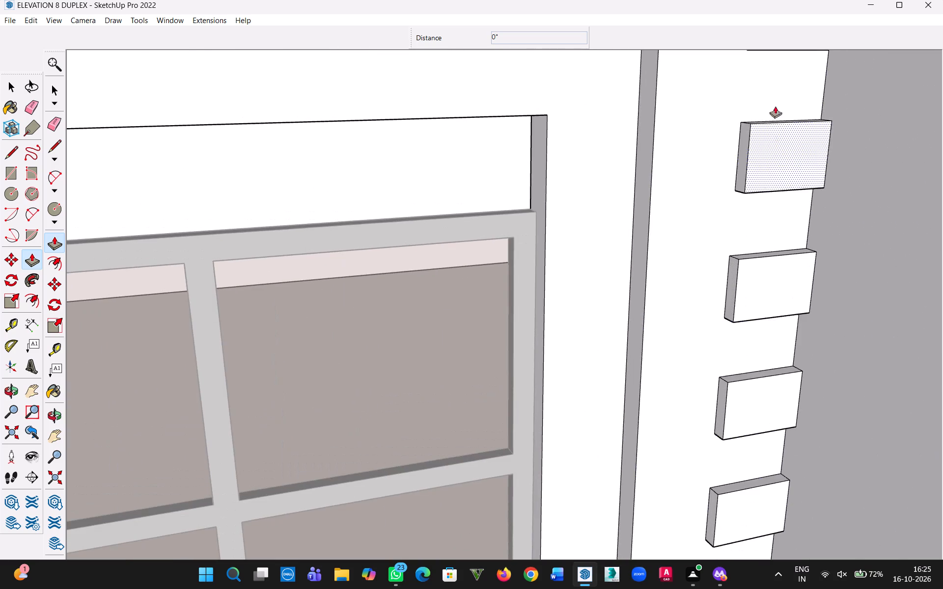
{"action": "scroll", "coordinate": [776, 82], "scroll_direction": "down", "scroll_amount": 10}
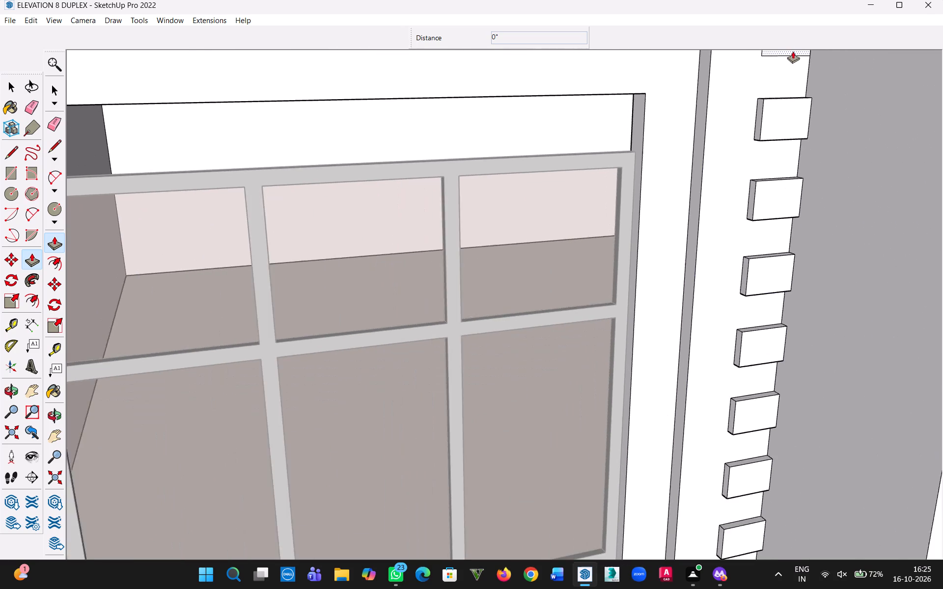
{"action": "scroll", "coordinate": [793, 51], "scroll_direction": "up", "scroll_amount": 20}
{"action": "scroll", "coordinate": [793, 51], "scroll_direction": "up", "scroll_amount": 1}
{"action": "double_click", "coordinate": [780, 63]}
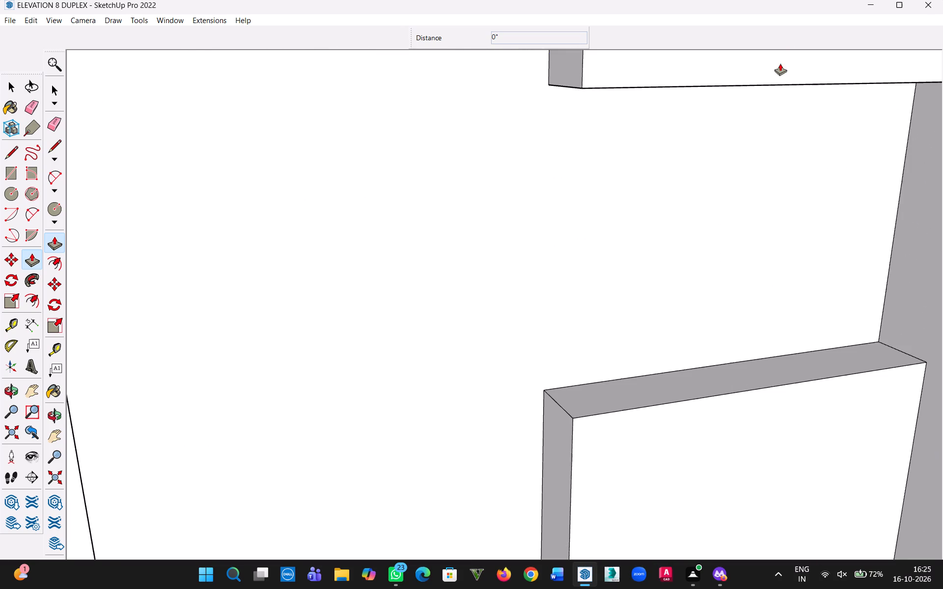
{"action": "scroll", "coordinate": [783, 59], "scroll_direction": "down", "scroll_amount": 10}
{"action": "scroll", "coordinate": [800, 63], "scroll_direction": "down", "scroll_amount": 13}
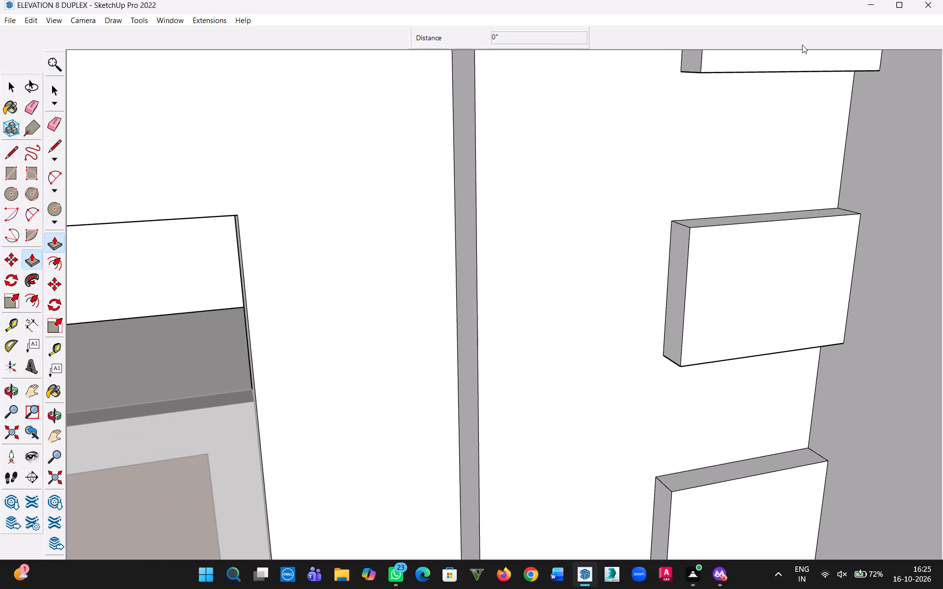
{"action": "scroll", "coordinate": [802, 45], "scroll_direction": "down", "scroll_amount": 20}
{"action": "scroll", "coordinate": [802, 45], "scroll_direction": "down", "scroll_amount": 13}
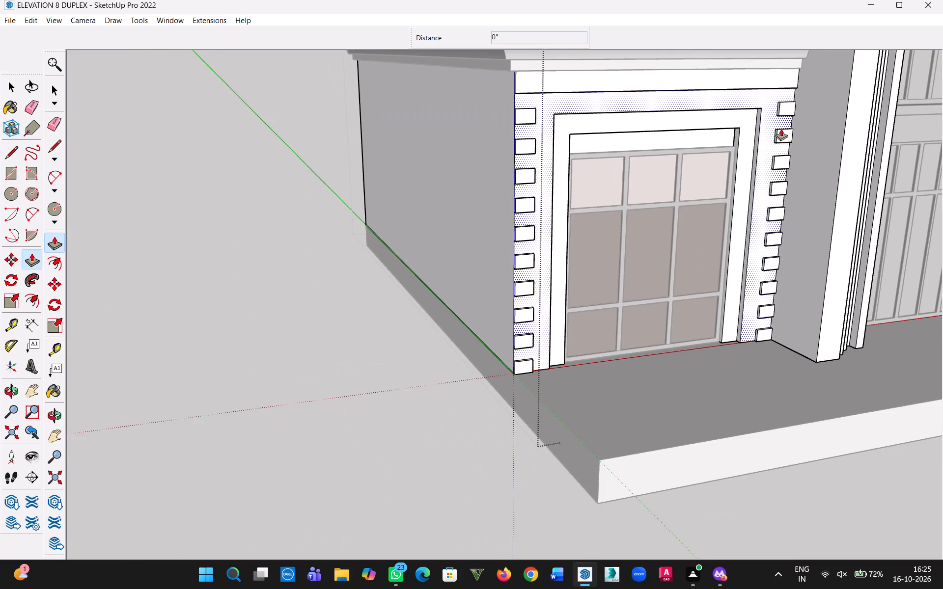
{"action": "left_click", "coordinate": [15, 86]}
{"action": "left_click", "coordinate": [287, 155]}
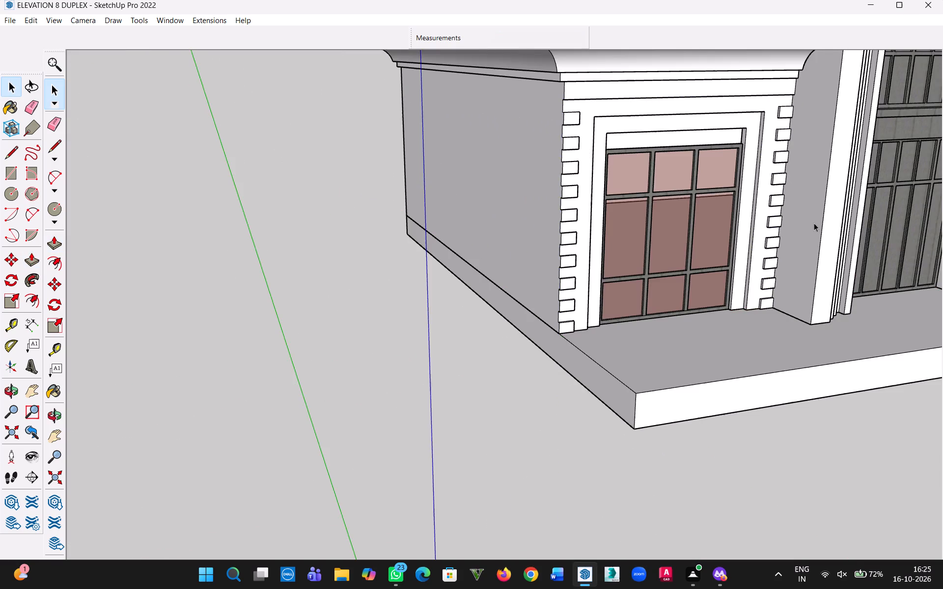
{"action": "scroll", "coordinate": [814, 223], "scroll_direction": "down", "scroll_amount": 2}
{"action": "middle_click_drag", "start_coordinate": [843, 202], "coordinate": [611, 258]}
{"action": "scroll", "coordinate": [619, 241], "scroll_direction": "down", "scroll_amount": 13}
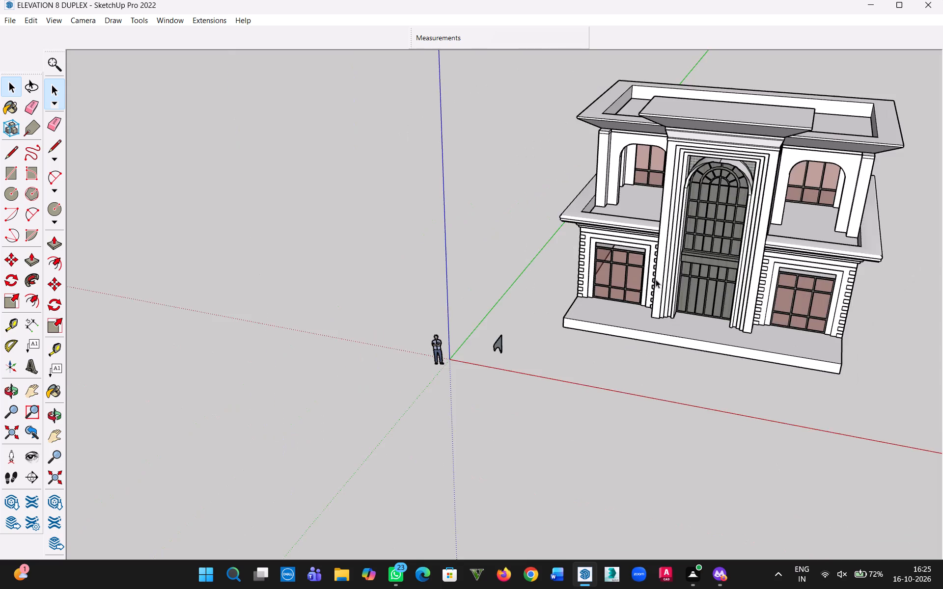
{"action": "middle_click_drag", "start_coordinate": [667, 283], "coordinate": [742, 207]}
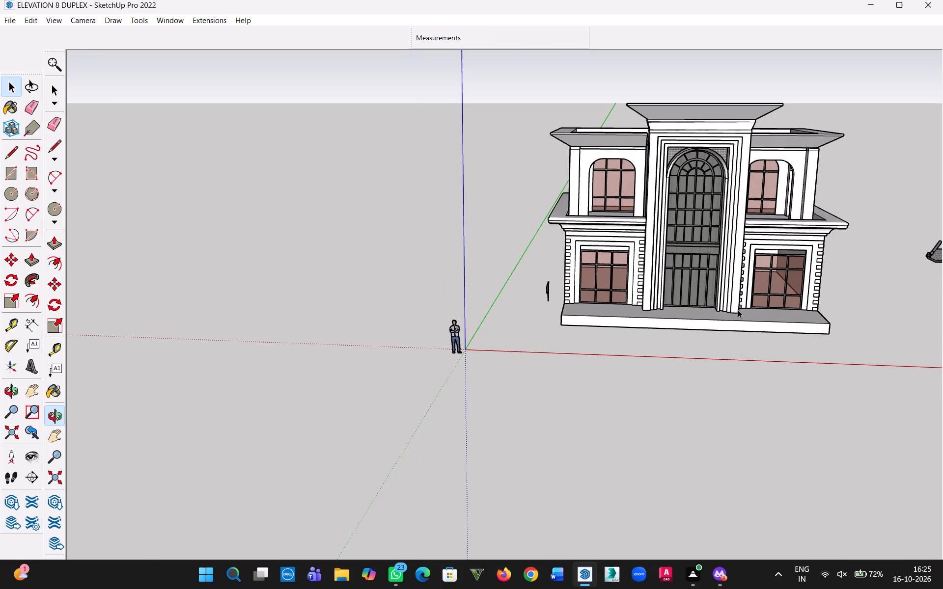
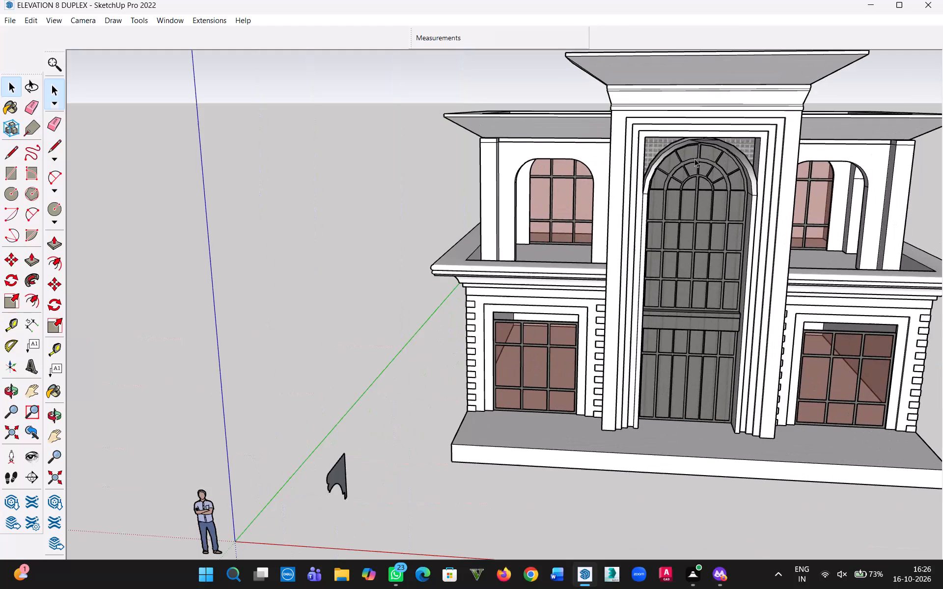
Push the front faces of both jamb strips below the arch of the tall central window back 6".
{"action": "scroll", "coordinate": [720, 174], "scroll_direction": "up", "scroll_amount": 3}
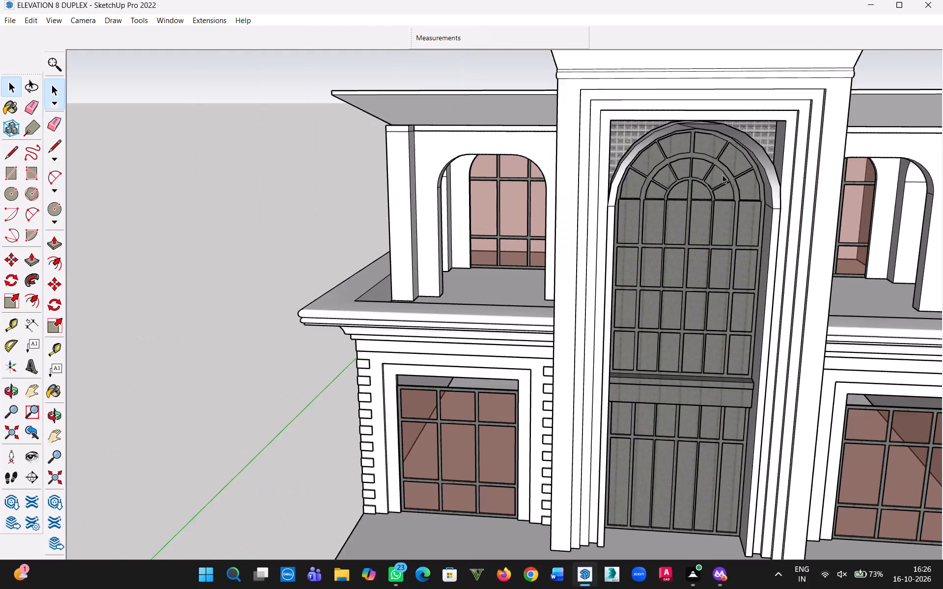
{"action": "scroll", "coordinate": [722, 175], "scroll_direction": "up", "scroll_amount": 4}
{"action": "middle_click_drag", "start_coordinate": [600, 271], "coordinate": [651, 71]}
{"action": "middle_click_drag", "start_coordinate": [699, 296], "coordinate": [690, 310]}
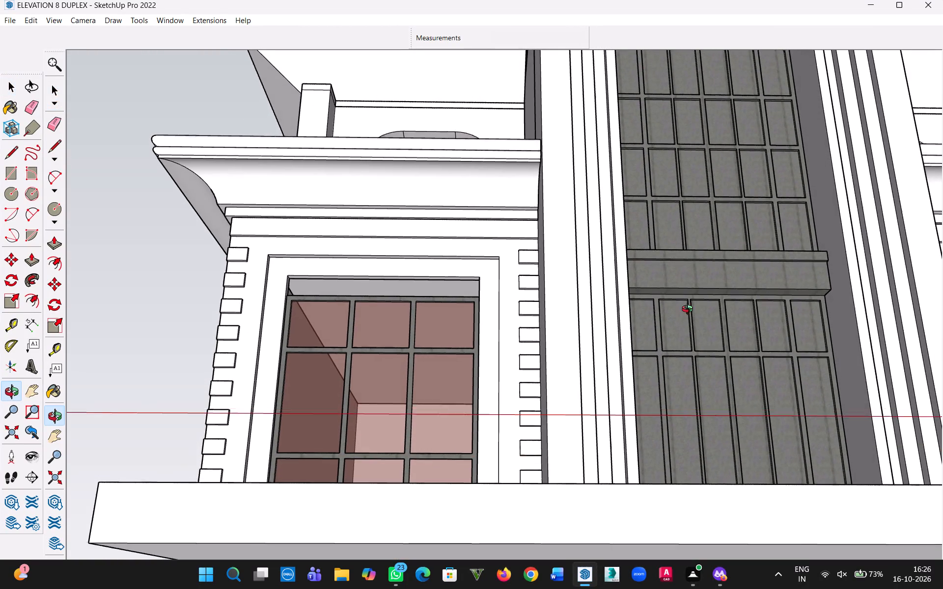
{"action": "middle_click_drag", "start_coordinate": [690, 310], "coordinate": [651, 465]}
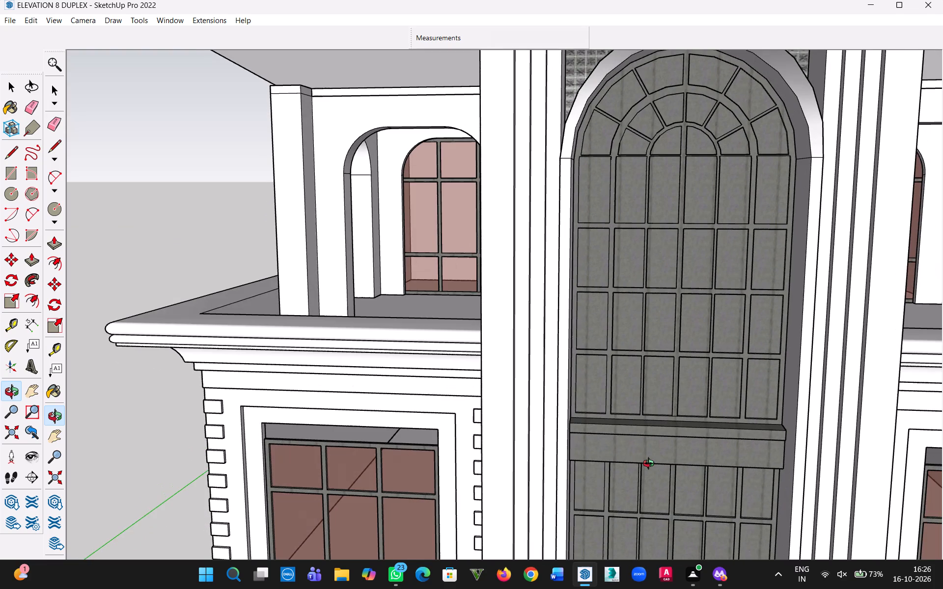
{"action": "middle_click_drag", "start_coordinate": [651, 465], "coordinate": [652, 464]}
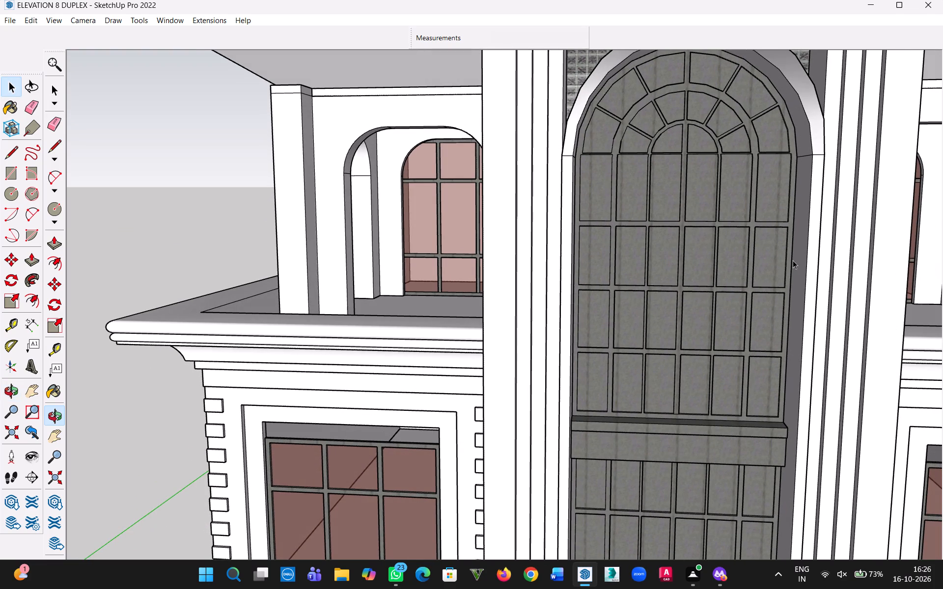
{"action": "middle_click_drag", "start_coordinate": [722, 287], "coordinate": [665, 303]}
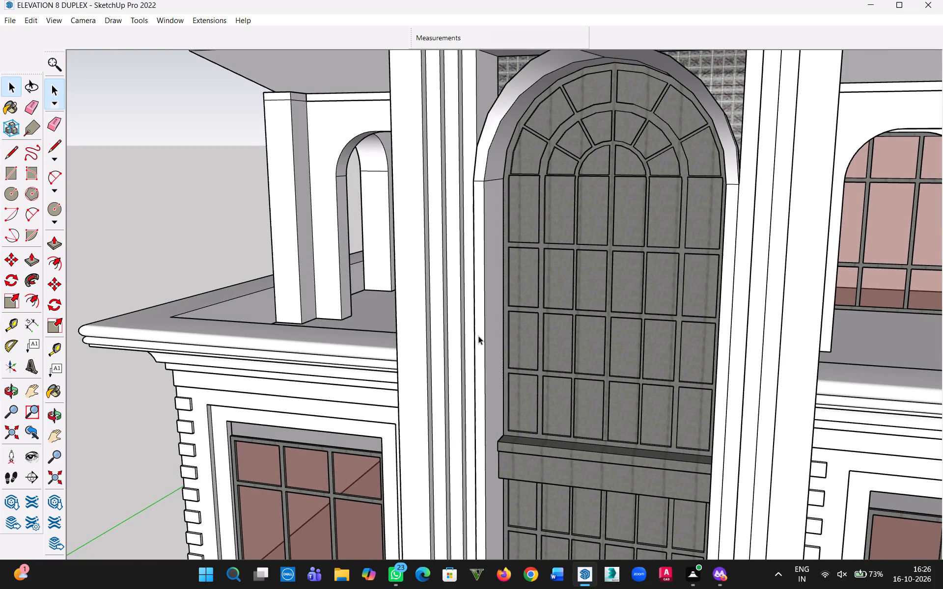
{"action": "left_click", "coordinate": [487, 302]}
{"action": "double_click", "coordinate": [484, 311]}
{"action": "key", "text": "p"}
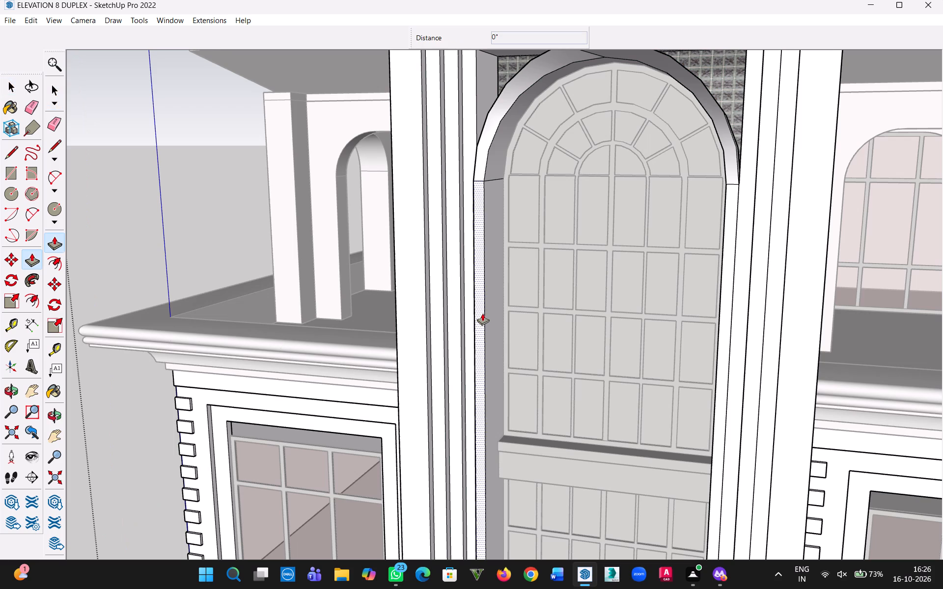
{"action": "left_click", "coordinate": [482, 313]}
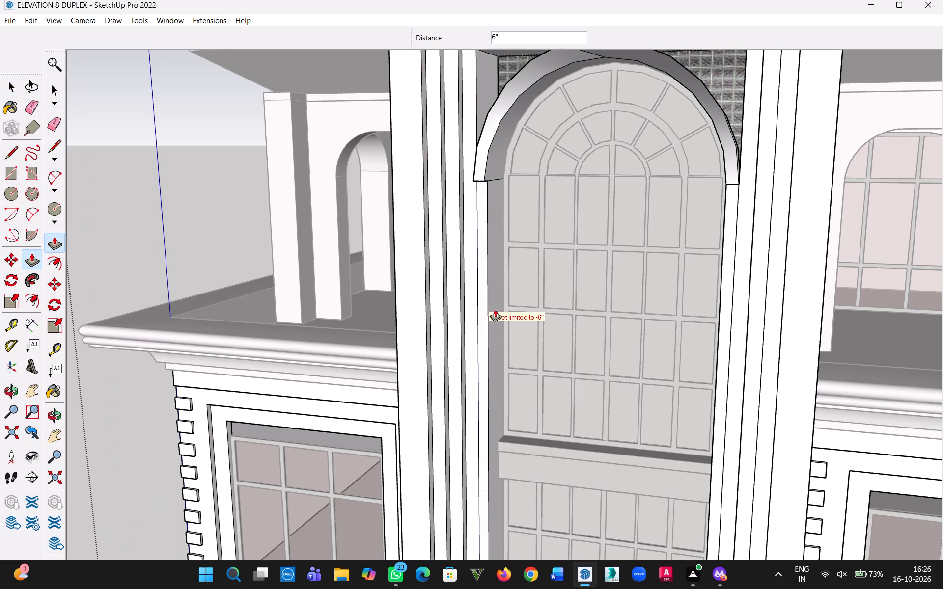
{"action": "left_click", "coordinate": [490, 310]}
{"action": "middle_click_drag", "start_coordinate": [653, 333], "coordinate": [712, 316]}
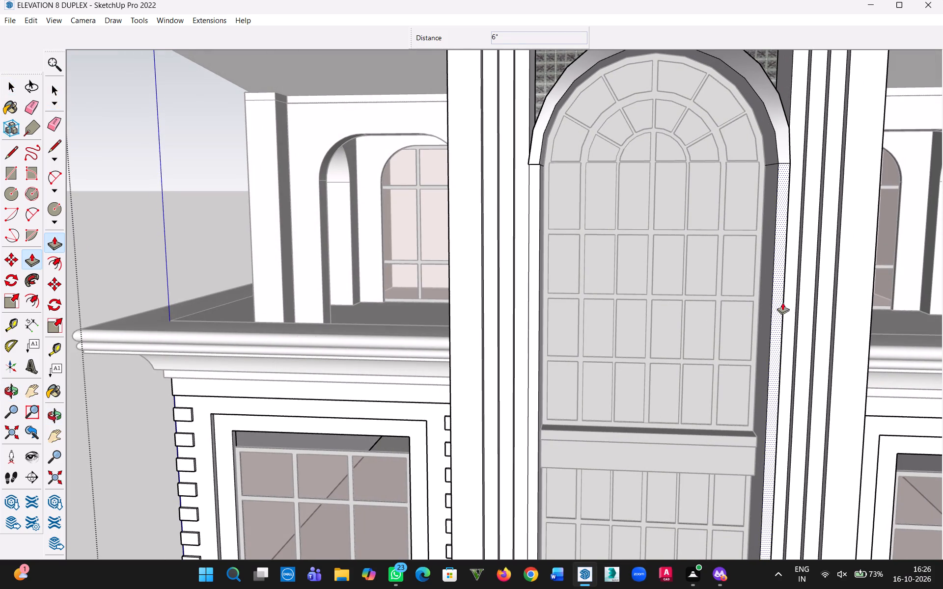
{"action": "double_click", "coordinate": [777, 305]}
Push both jamb strips below the arch of the tall window back a further 1".
{"action": "middle_click_drag", "start_coordinate": [685, 316], "coordinate": [755, 319]}
{"action": "scroll", "coordinate": [885, 286], "scroll_direction": "up", "scroll_amount": 3}
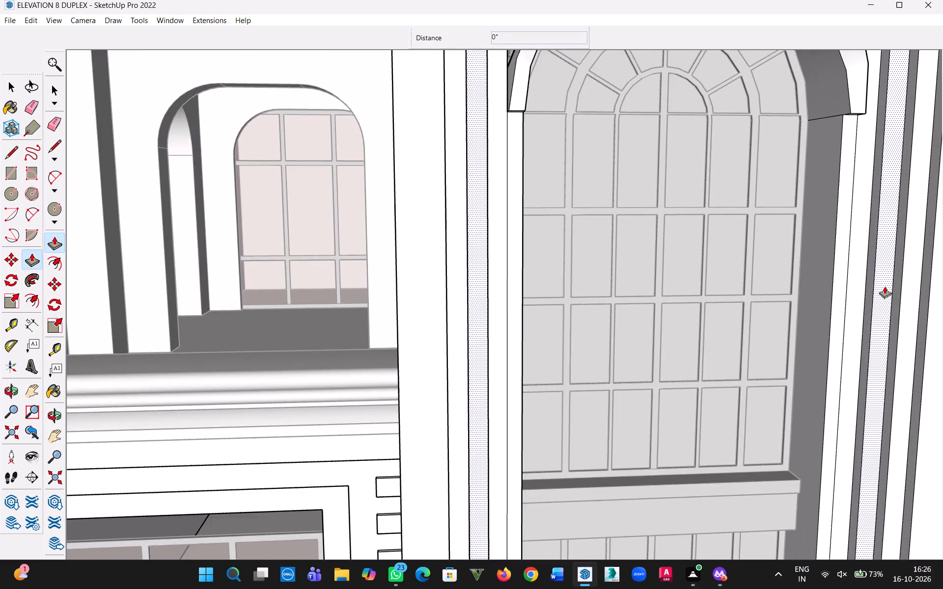
{"action": "scroll", "coordinate": [885, 286], "scroll_direction": "up", "scroll_amount": 3}
{"action": "left_click", "coordinate": [833, 324]}
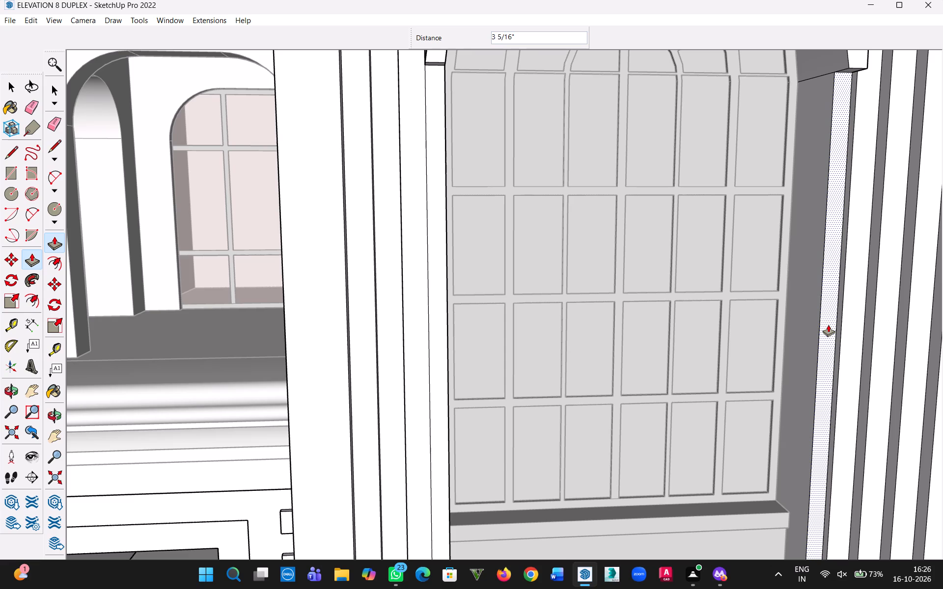
{"action": "type", "text": "1\""}
{"action": "key", "text": "Return"}
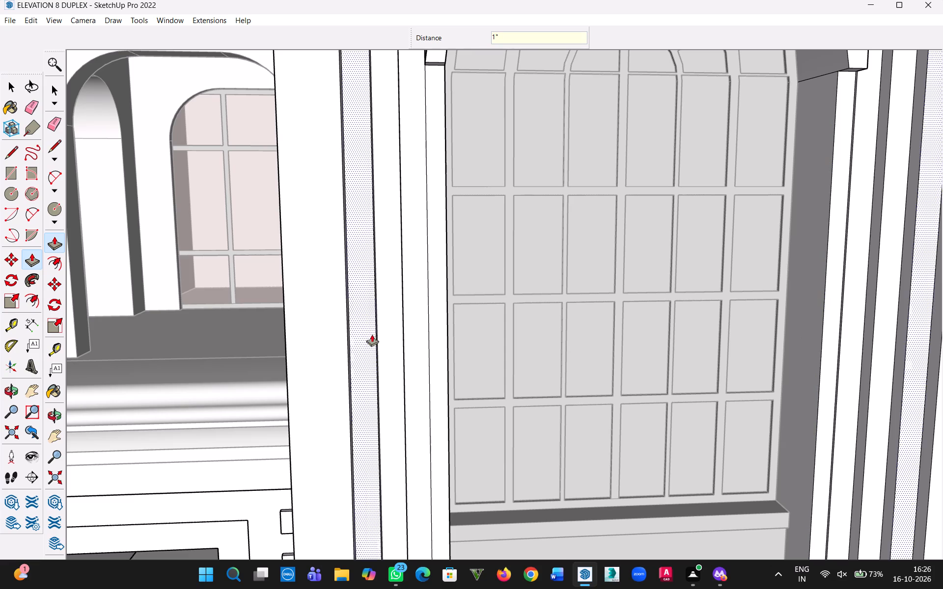
{"action": "double_click", "coordinate": [445, 357]}
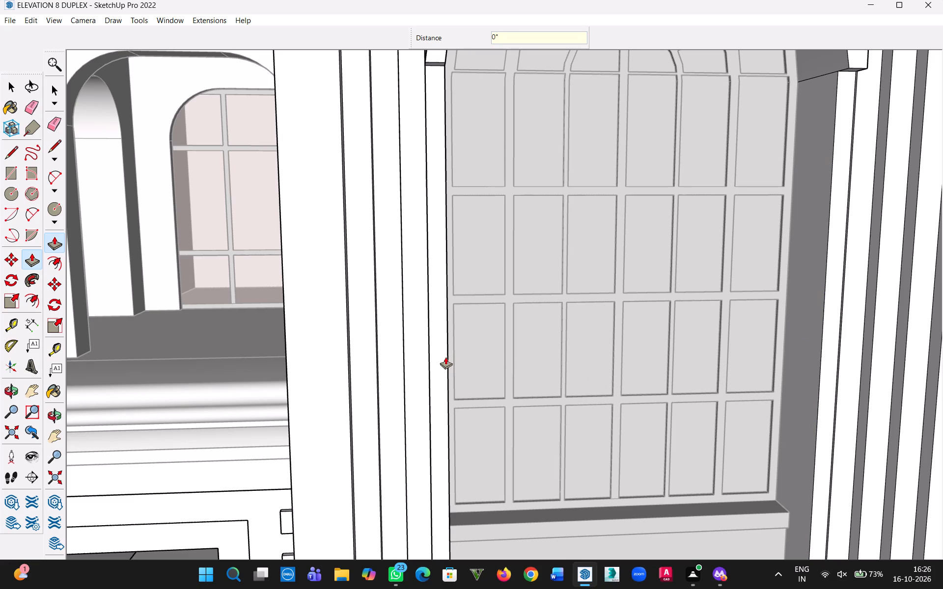
Move the bottom front edge of the arch's right end 7" back along the green axis to align with the recessed jamb.
{"action": "left_click", "coordinate": [5, 82]}
{"action": "middle_click_drag", "start_coordinate": [691, 277], "coordinate": [622, 377]}
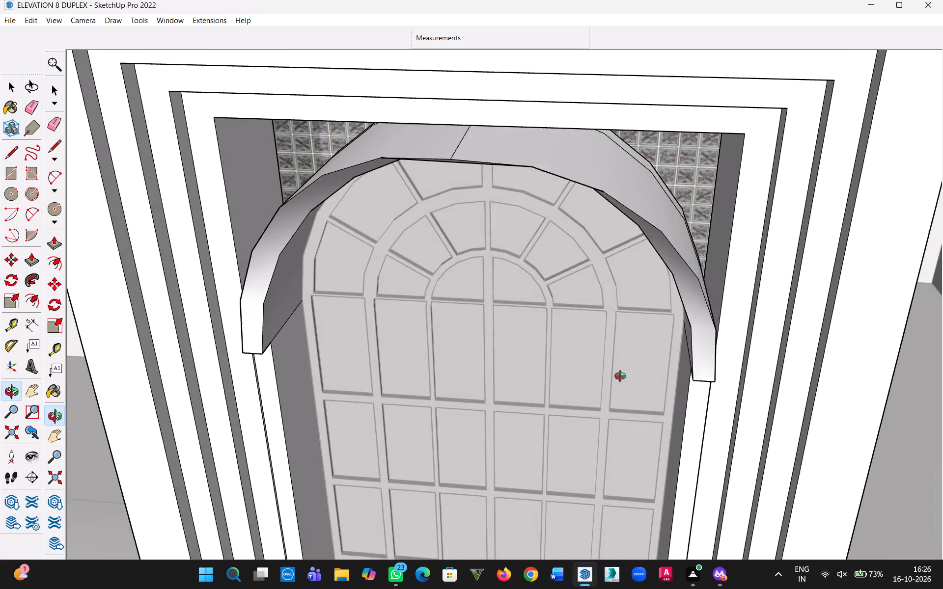
{"action": "middle_click_drag", "start_coordinate": [622, 377], "coordinate": [627, 364]}
{"action": "scroll", "coordinate": [718, 315], "scroll_direction": "up", "scroll_amount": 4}
{"action": "middle_click_drag", "start_coordinate": [720, 316], "coordinate": [768, 294]}
{"action": "scroll", "coordinate": [705, 336], "scroll_direction": "down", "scroll_amount": 2}
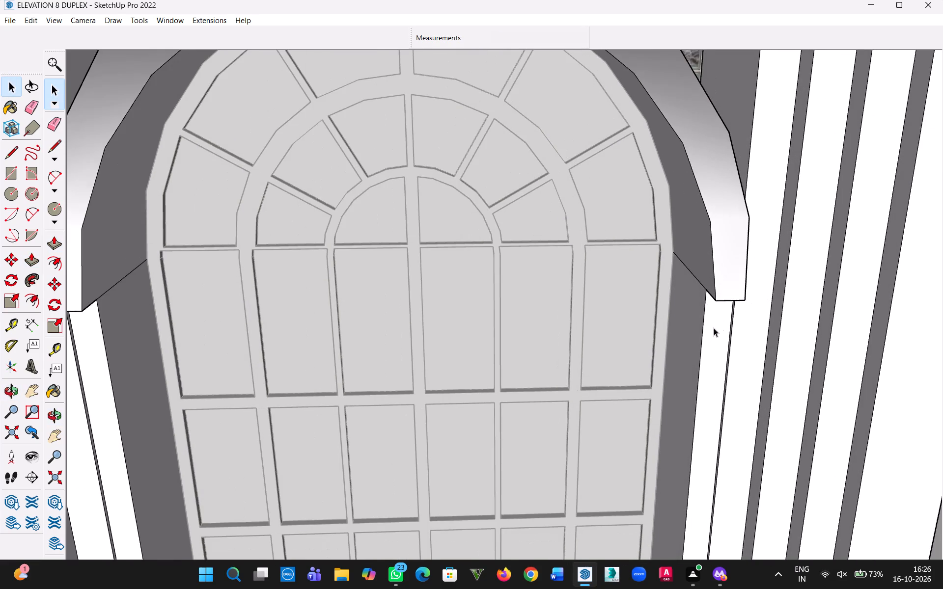
{"action": "left_click", "coordinate": [728, 298]}
{"action": "scroll", "coordinate": [726, 305], "scroll_direction": "up", "scroll_amount": 2}
{"action": "key", "text": "m"}
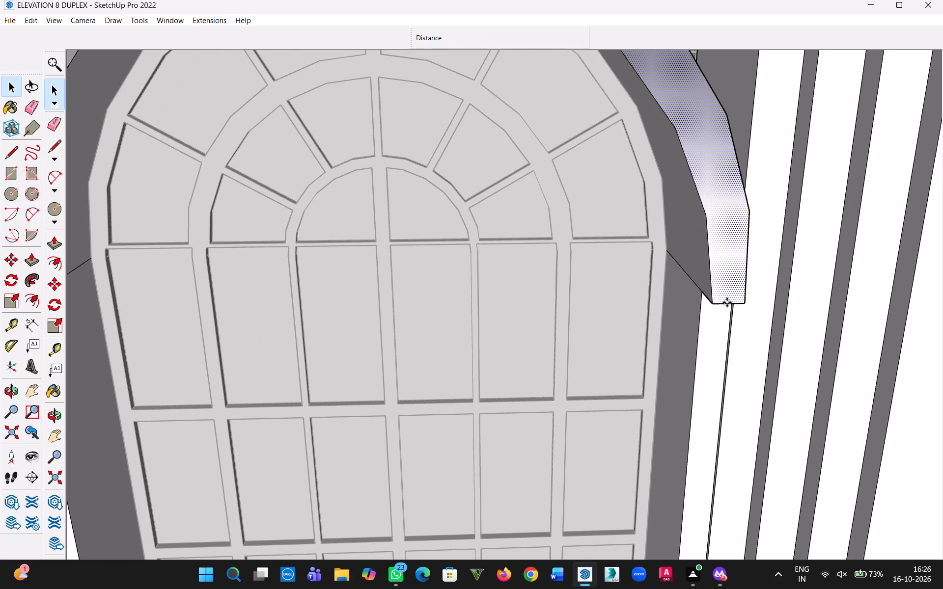
{"action": "left_click", "coordinate": [8, 82]}
{"action": "left_click", "coordinate": [724, 299]}
{"action": "left_click", "coordinate": [728, 302]}
{"action": "key", "text": "m"}
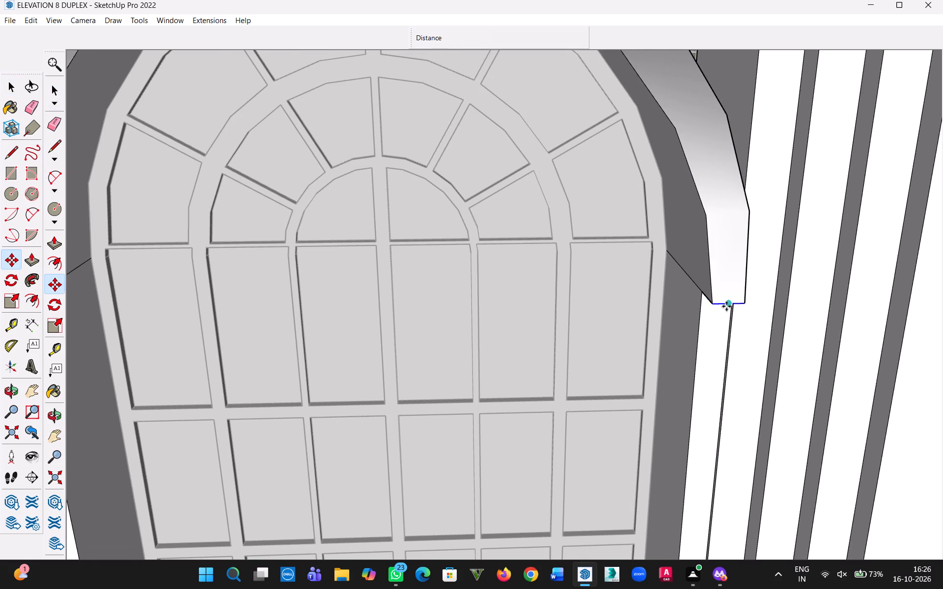
{"action": "left_click", "coordinate": [727, 306]}
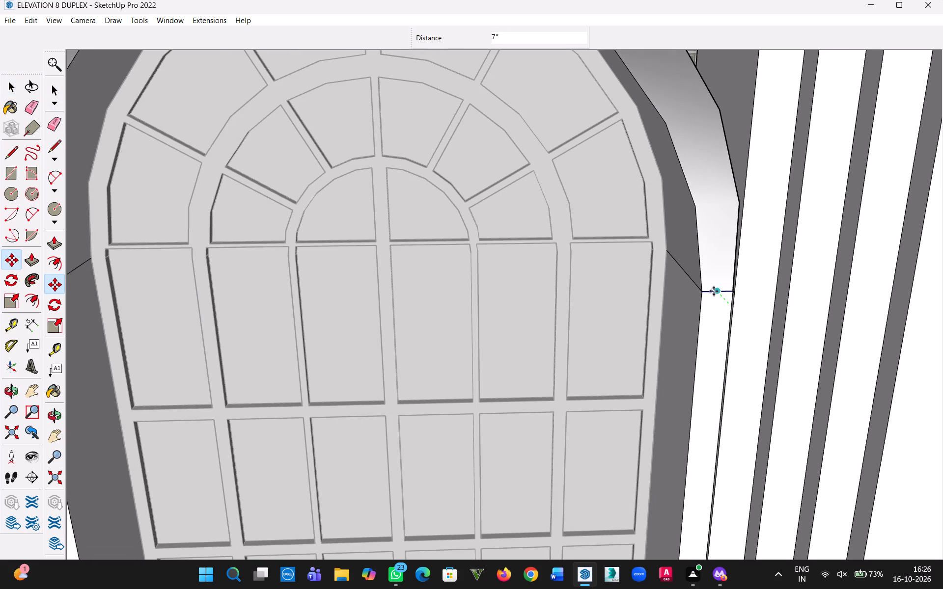
{"action": "left_click", "coordinate": [714, 289]}
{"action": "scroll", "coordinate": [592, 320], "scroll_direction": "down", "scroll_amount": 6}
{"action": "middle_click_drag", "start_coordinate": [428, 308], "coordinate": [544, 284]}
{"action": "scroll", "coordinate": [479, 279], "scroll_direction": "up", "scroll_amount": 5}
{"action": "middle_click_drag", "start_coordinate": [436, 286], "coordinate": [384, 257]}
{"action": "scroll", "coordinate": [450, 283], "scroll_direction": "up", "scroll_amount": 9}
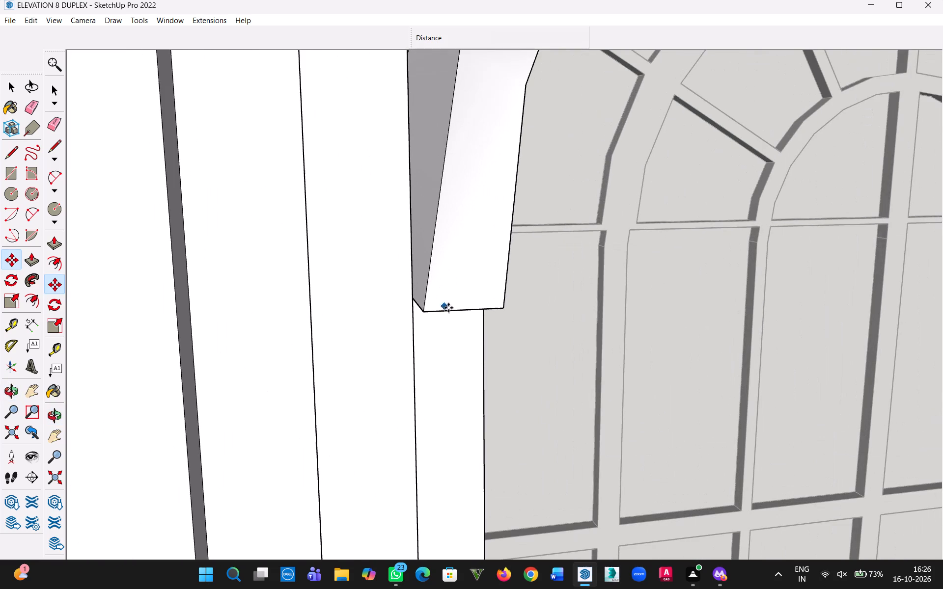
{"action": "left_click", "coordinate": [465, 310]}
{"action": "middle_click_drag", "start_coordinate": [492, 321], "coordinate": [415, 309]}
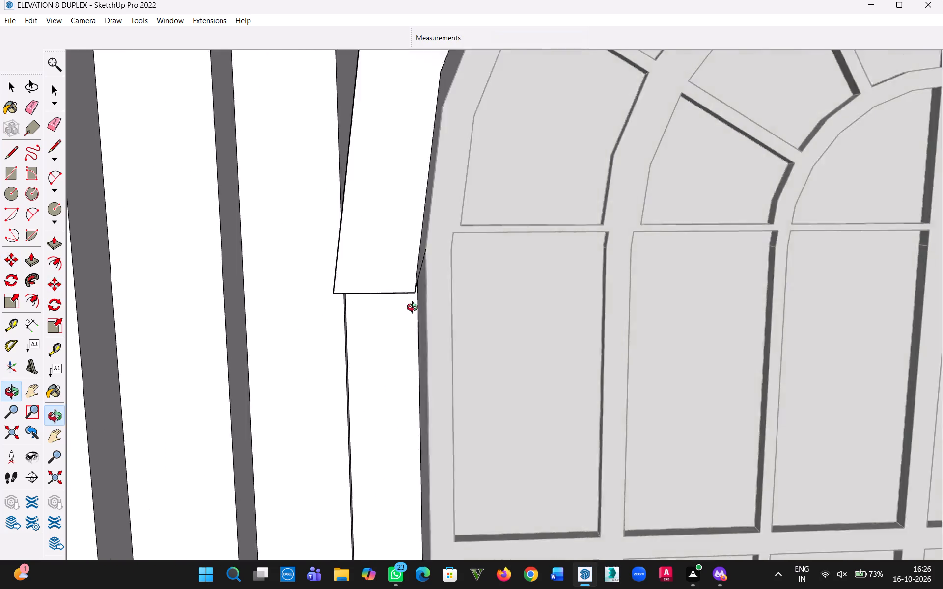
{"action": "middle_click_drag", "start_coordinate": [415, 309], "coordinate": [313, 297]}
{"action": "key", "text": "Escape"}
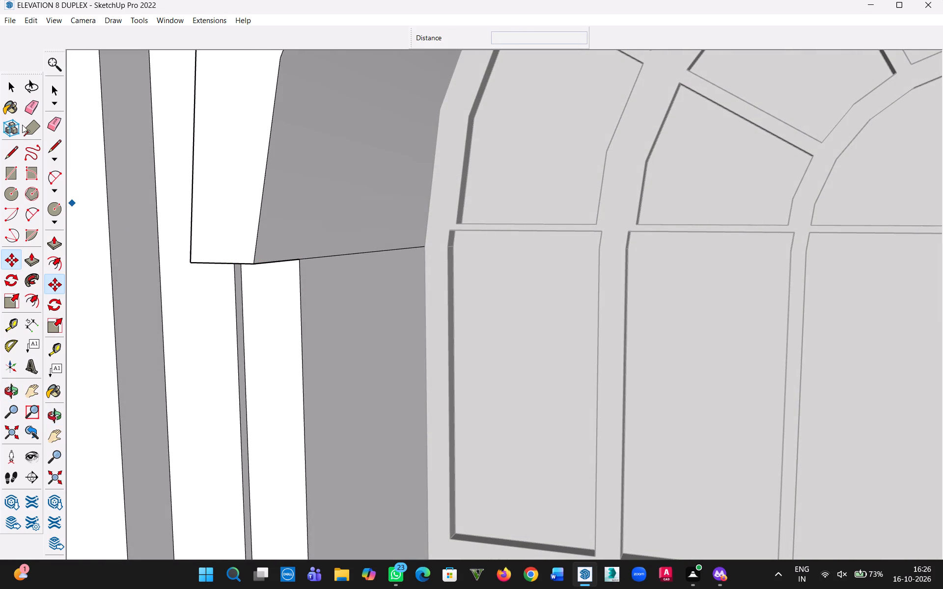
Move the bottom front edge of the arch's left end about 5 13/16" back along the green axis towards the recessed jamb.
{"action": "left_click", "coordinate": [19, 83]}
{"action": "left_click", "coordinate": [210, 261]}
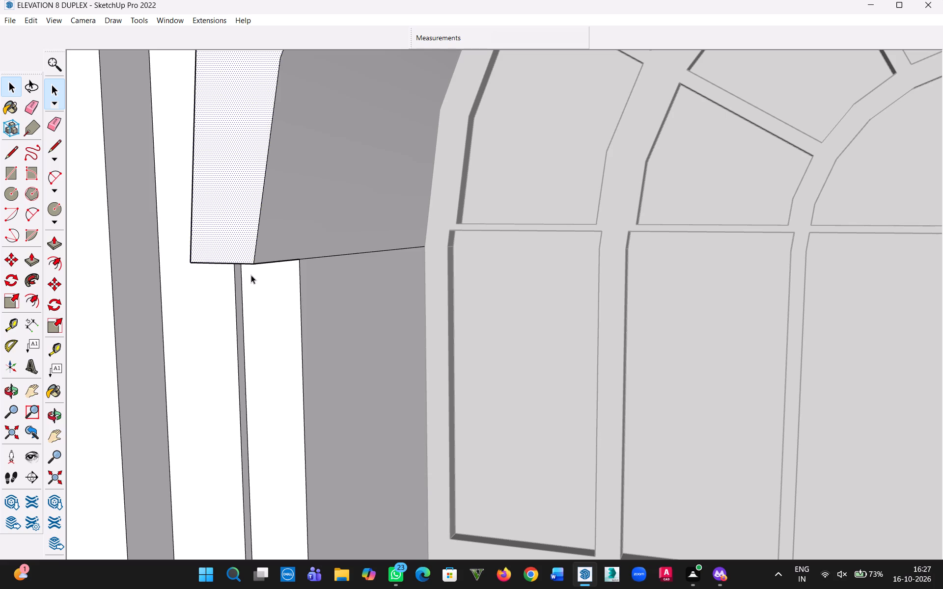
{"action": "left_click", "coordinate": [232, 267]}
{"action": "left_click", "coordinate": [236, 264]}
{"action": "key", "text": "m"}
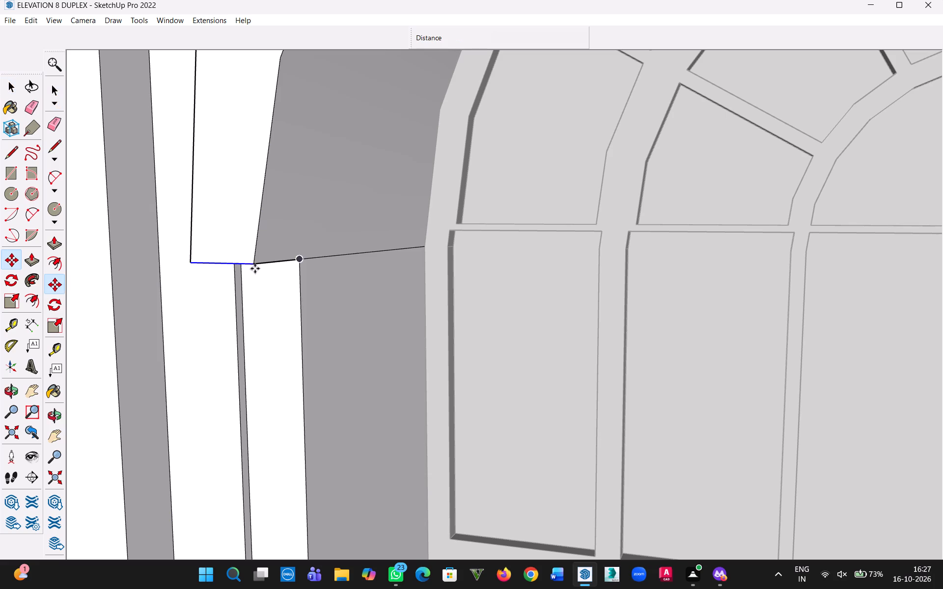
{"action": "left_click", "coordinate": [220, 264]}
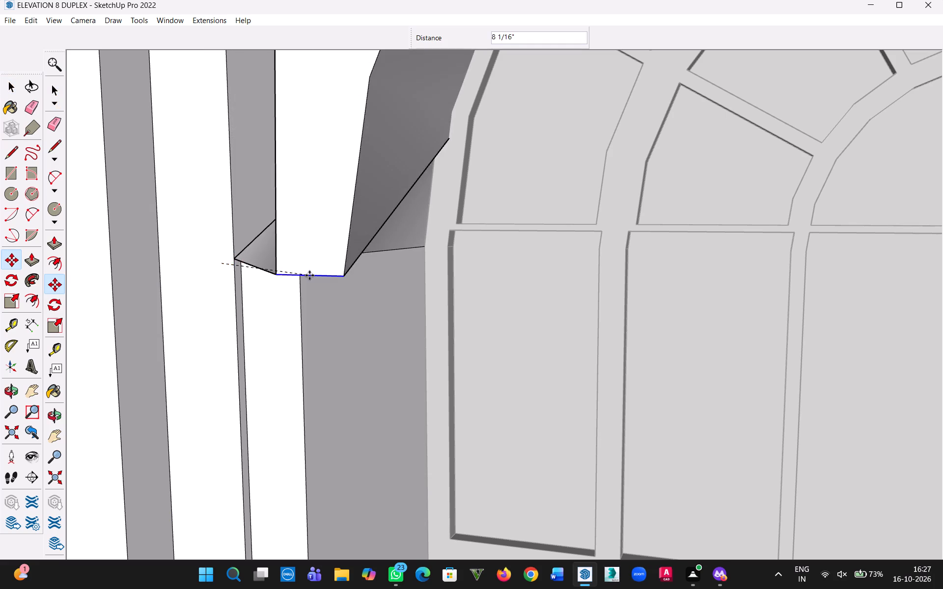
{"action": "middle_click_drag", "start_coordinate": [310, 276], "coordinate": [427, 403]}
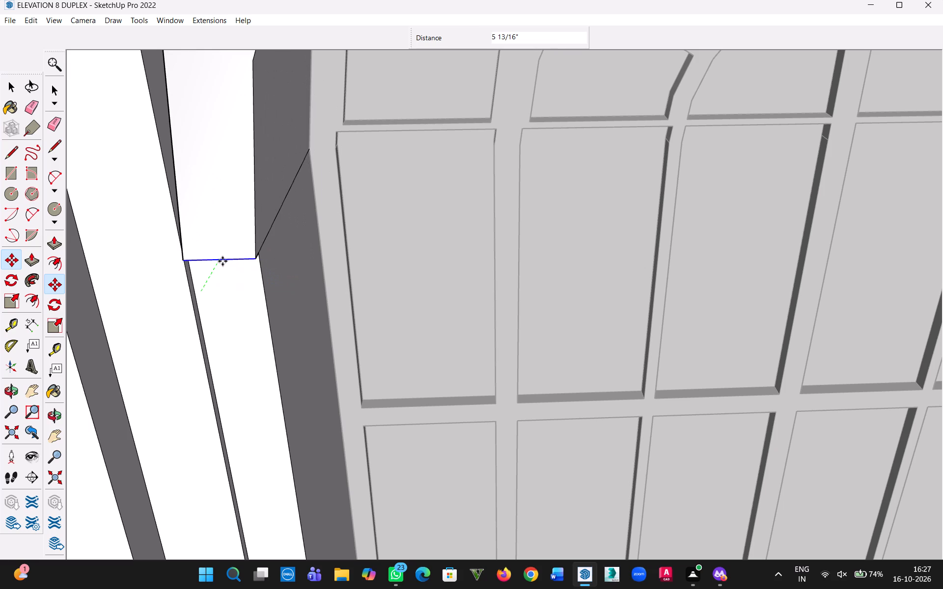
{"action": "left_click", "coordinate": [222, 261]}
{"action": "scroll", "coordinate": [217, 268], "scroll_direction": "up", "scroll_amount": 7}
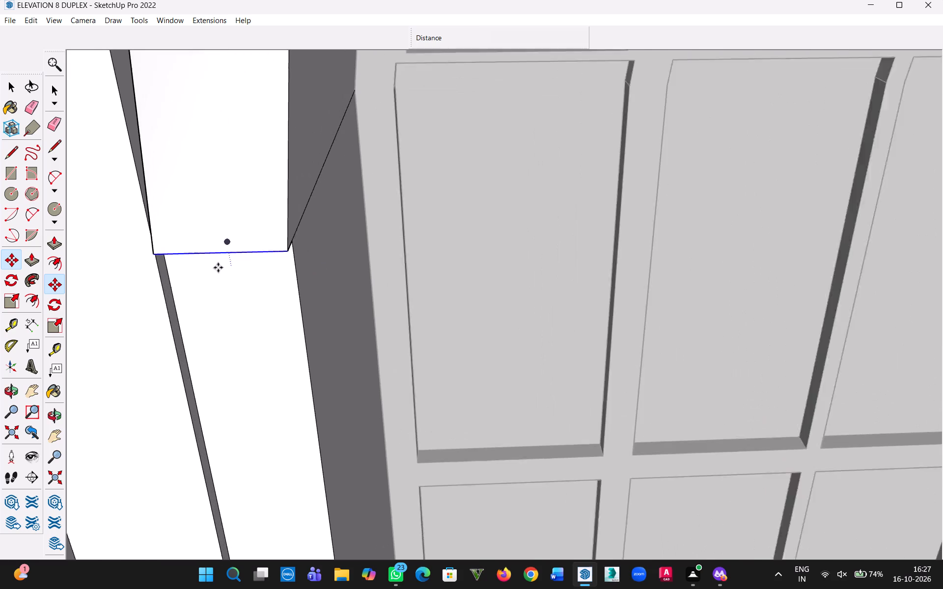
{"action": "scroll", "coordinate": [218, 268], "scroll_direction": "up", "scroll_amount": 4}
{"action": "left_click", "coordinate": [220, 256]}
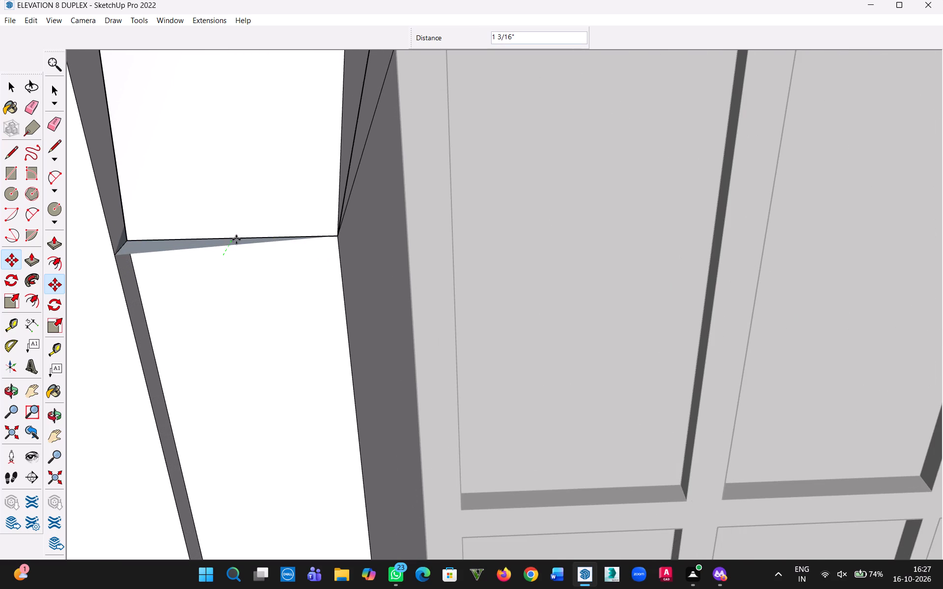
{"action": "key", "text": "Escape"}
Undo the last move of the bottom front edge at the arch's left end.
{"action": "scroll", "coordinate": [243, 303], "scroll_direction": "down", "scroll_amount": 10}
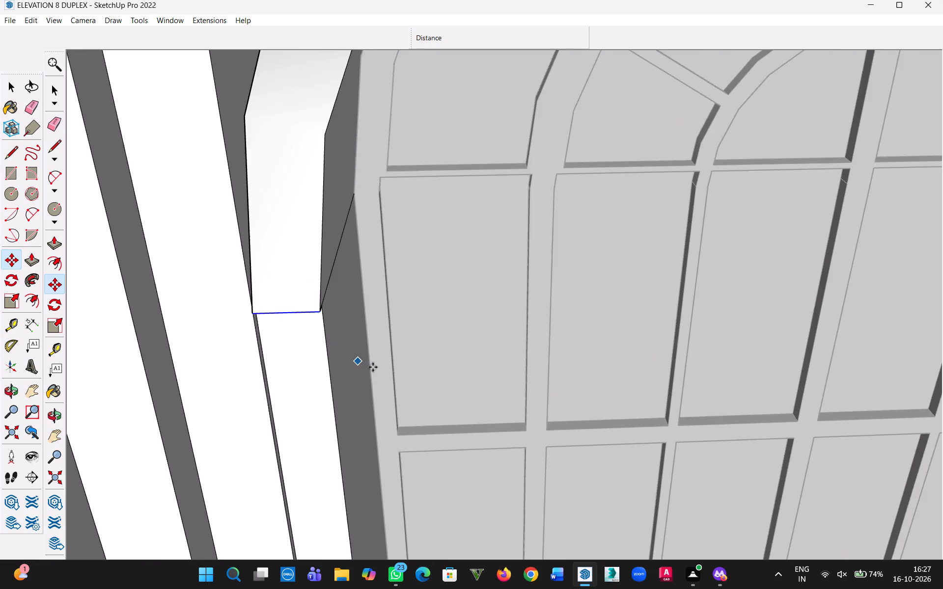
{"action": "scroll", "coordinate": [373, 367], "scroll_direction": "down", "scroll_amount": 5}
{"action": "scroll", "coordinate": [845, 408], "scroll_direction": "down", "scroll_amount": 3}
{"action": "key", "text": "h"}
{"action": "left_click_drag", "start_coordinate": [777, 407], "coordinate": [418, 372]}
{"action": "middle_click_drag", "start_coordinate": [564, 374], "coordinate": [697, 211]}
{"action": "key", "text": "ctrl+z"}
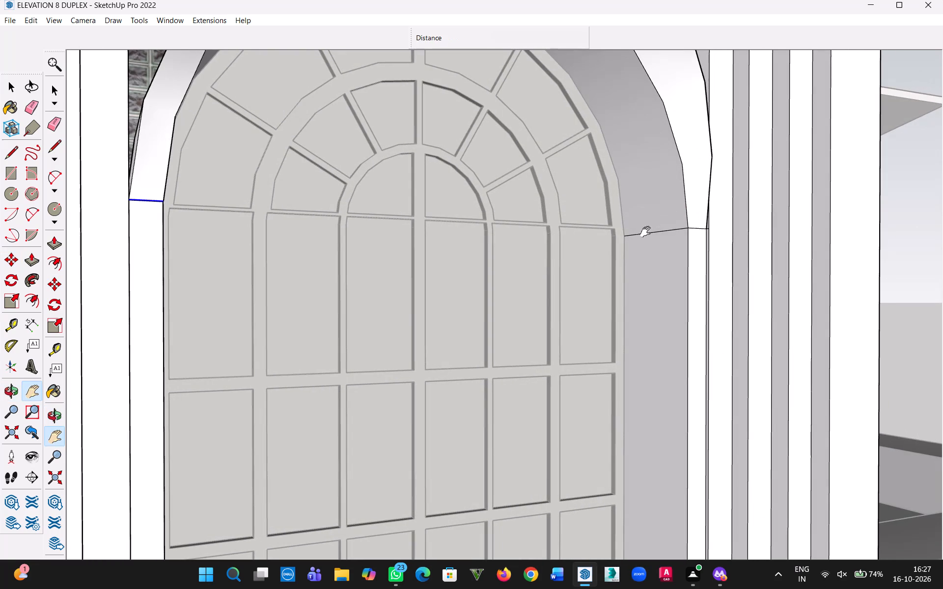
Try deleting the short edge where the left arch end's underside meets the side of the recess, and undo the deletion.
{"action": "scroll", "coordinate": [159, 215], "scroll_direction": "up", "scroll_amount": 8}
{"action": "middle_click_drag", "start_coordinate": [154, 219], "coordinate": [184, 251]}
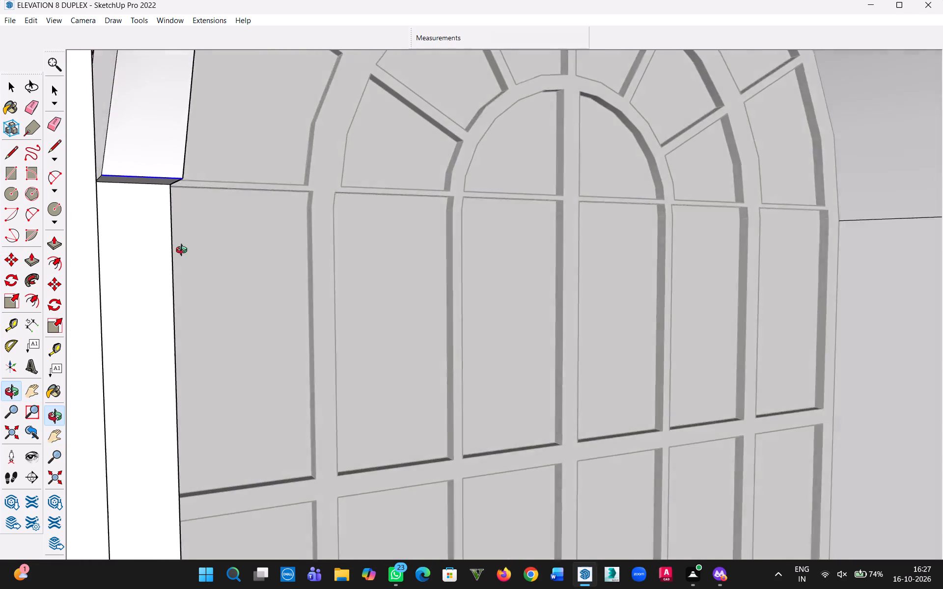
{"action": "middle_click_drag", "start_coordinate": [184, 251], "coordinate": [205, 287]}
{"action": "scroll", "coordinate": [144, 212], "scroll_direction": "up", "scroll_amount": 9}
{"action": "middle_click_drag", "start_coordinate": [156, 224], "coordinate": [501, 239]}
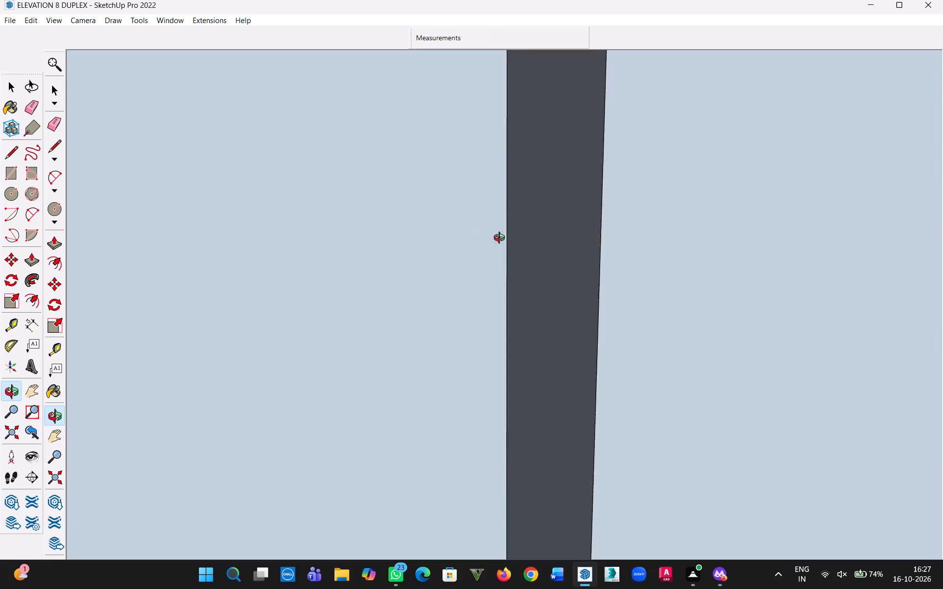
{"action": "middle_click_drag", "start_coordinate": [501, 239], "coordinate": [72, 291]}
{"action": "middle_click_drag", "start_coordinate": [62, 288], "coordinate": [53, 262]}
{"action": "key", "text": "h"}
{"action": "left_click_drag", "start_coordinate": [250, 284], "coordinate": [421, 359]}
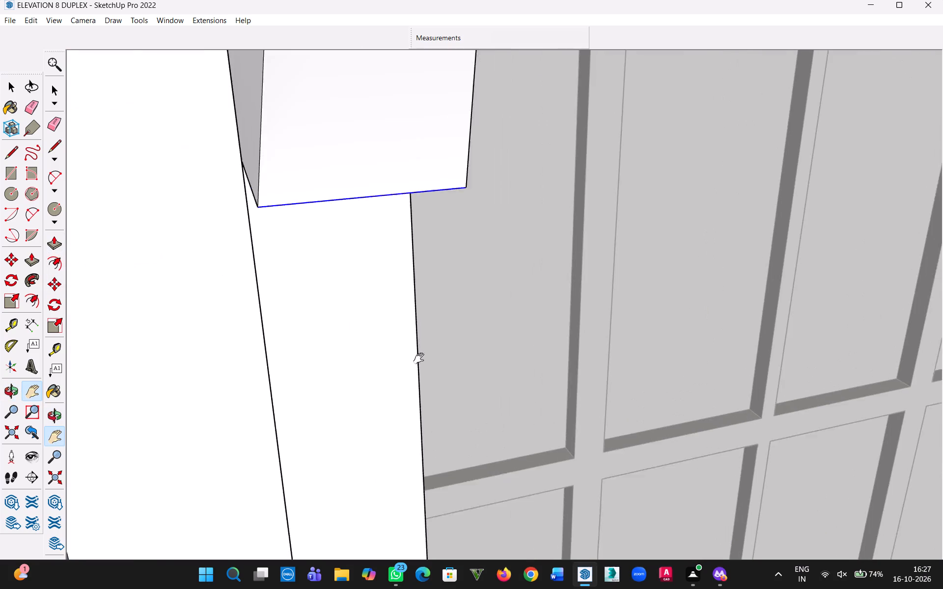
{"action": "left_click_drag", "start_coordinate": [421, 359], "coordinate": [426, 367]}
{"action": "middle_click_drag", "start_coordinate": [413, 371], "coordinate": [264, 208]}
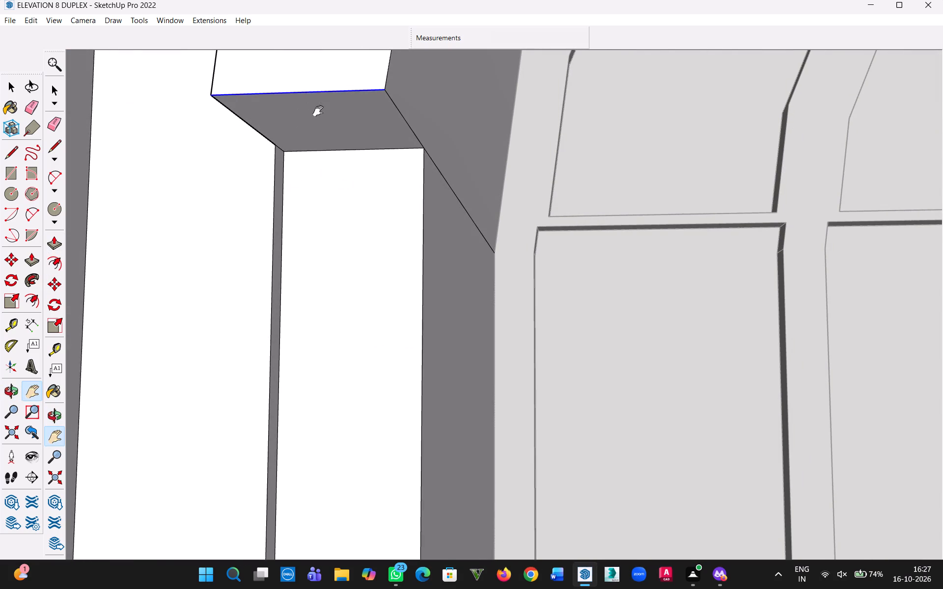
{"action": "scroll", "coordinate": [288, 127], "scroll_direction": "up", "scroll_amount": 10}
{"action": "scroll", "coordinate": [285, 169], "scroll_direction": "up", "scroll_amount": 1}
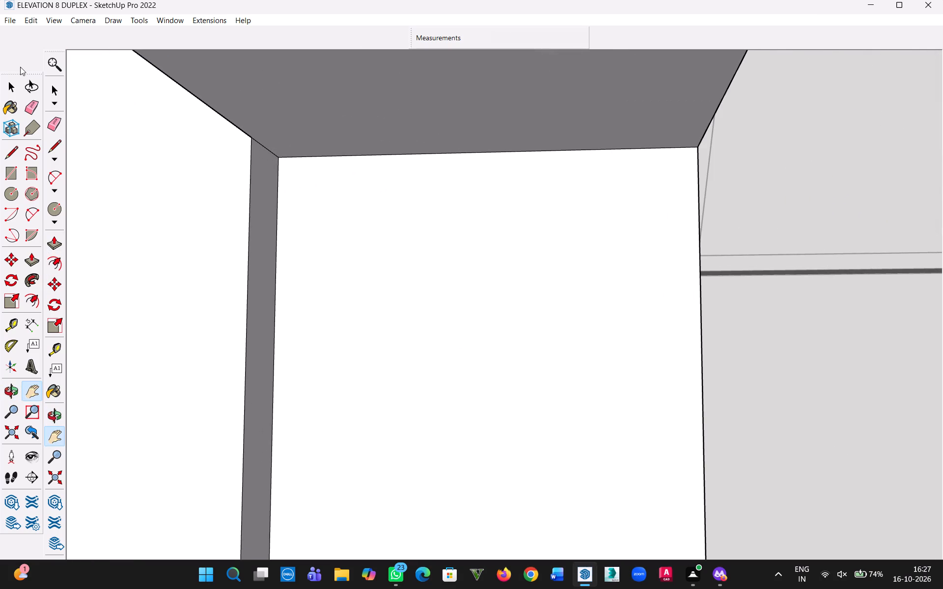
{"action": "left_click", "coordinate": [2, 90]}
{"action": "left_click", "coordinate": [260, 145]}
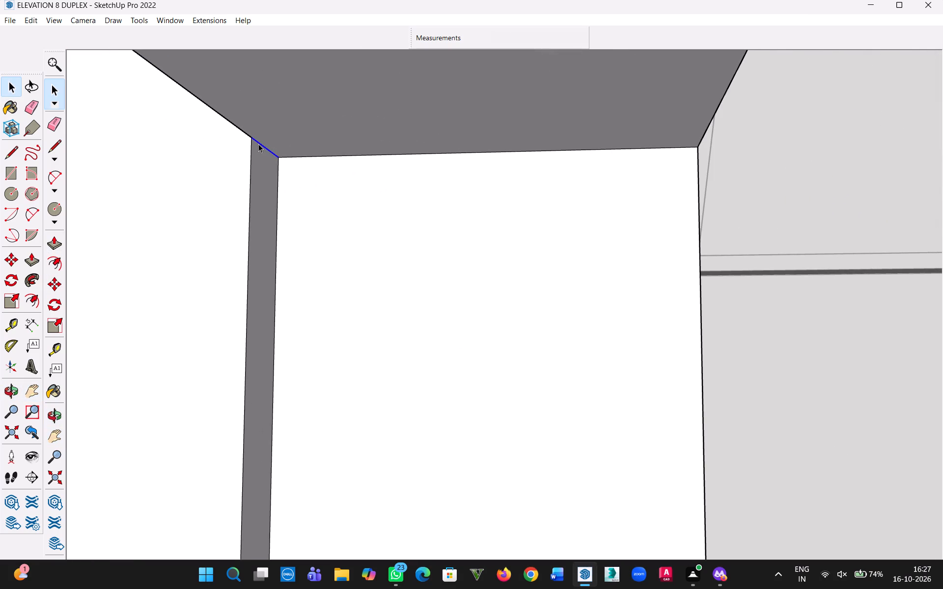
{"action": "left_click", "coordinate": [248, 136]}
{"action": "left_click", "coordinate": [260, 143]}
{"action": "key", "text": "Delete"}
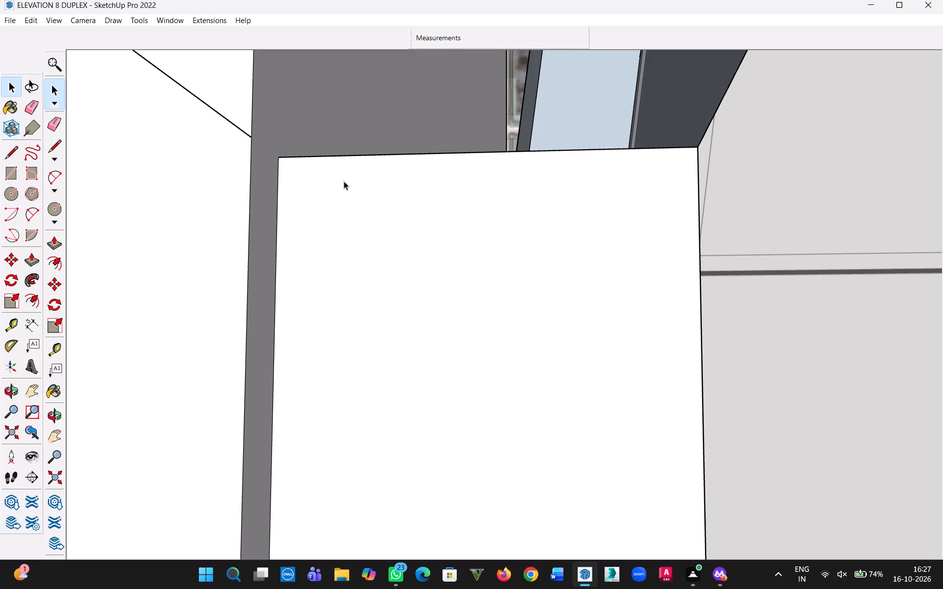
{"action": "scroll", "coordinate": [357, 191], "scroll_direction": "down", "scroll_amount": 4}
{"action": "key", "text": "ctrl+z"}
Draw a 7" line from the left jamb's top outer corner to the bottom front corner of the arch's left end.
{"action": "scroll", "coordinate": [286, 182], "scroll_direction": "down", "scroll_amount": 2}
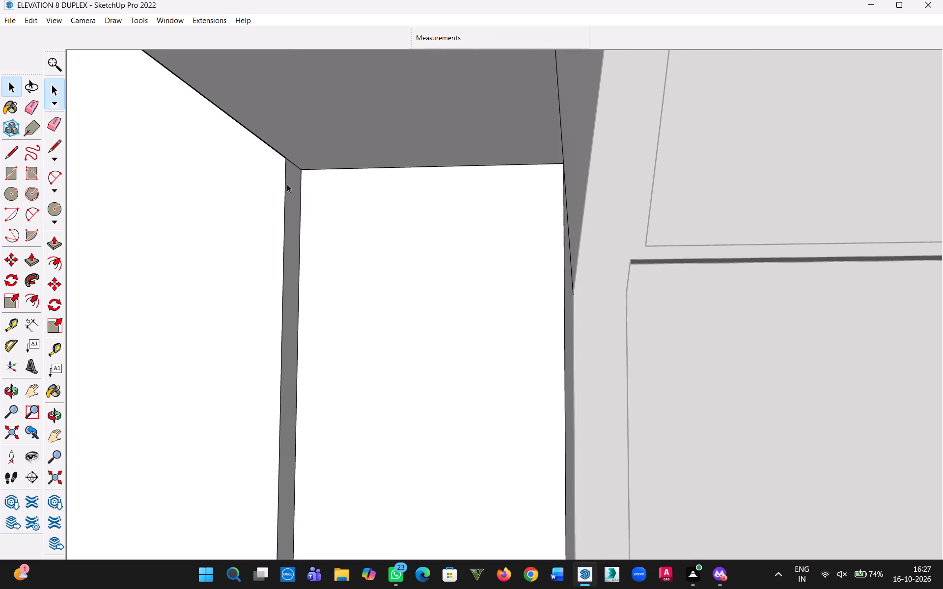
{"action": "key", "text": "l"}
{"action": "left_click", "coordinate": [299, 169]}
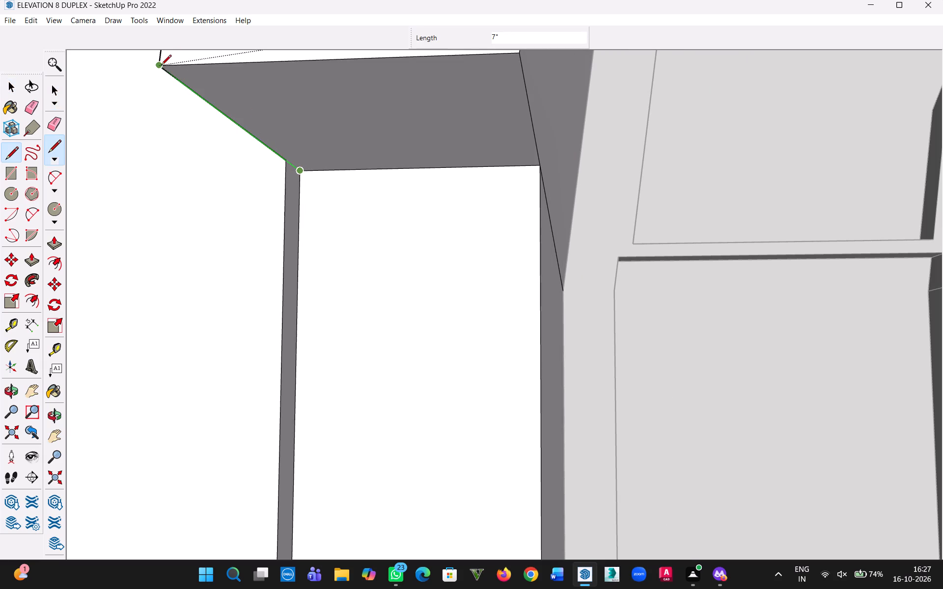
{"action": "left_click", "coordinate": [161, 66]}
{"action": "left_click", "coordinate": [14, 87]}
Move the bottom front edge of the arch's left end about 7" back to meet the recessed jamb's top edge.
{"action": "middle_click_drag", "start_coordinate": [294, 135], "coordinate": [309, 188]}
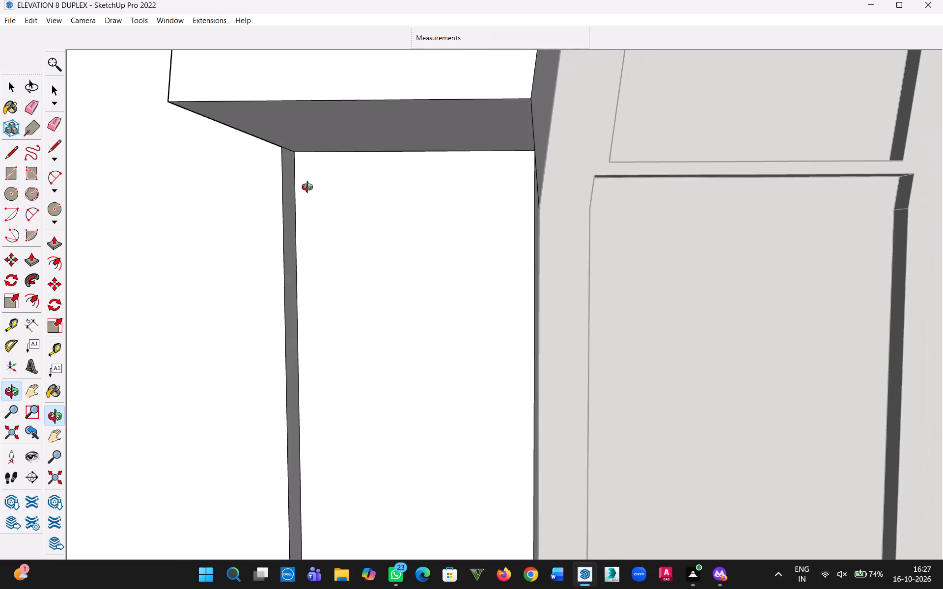
{"action": "middle_click_drag", "start_coordinate": [309, 188], "coordinate": [316, 202]}
{"action": "left_click", "coordinate": [7, 93]}
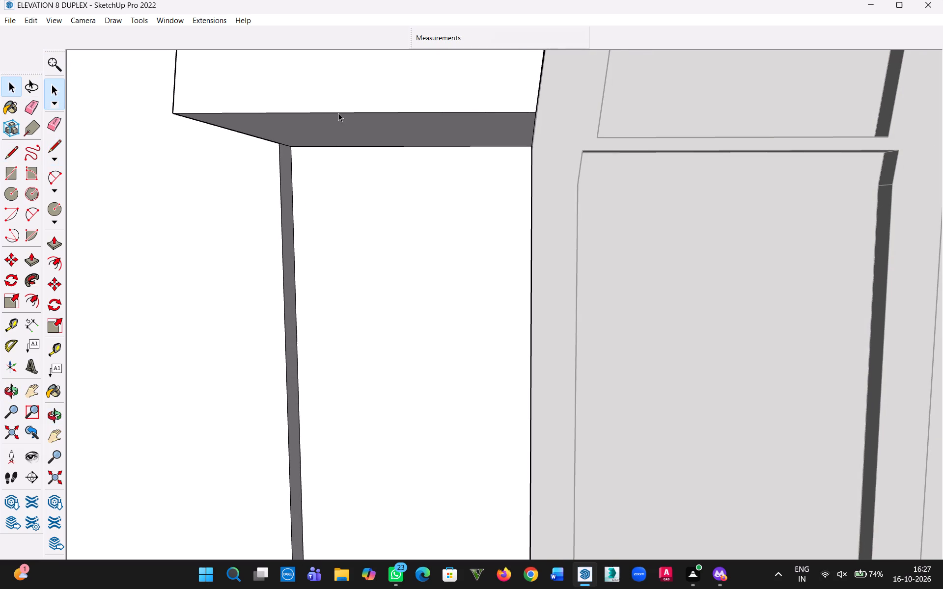
{"action": "left_click", "coordinate": [338, 113]}
{"action": "key", "text": "m"}
{"action": "left_click", "coordinate": [354, 111]}
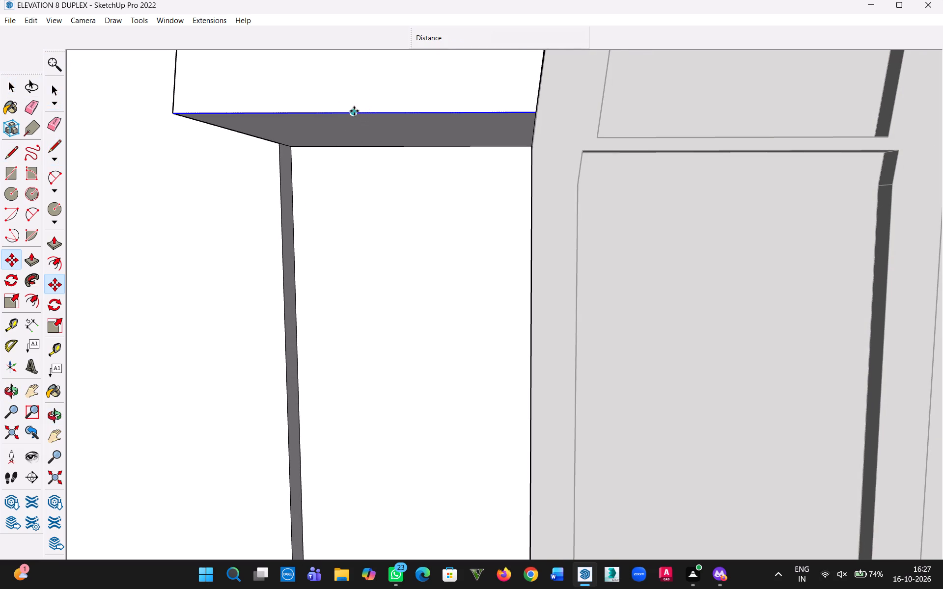
{"action": "scroll", "coordinate": [387, 145], "scroll_direction": "up", "scroll_amount": 5}
{"action": "middle_click_drag", "start_coordinate": [392, 132], "coordinate": [398, 89]}
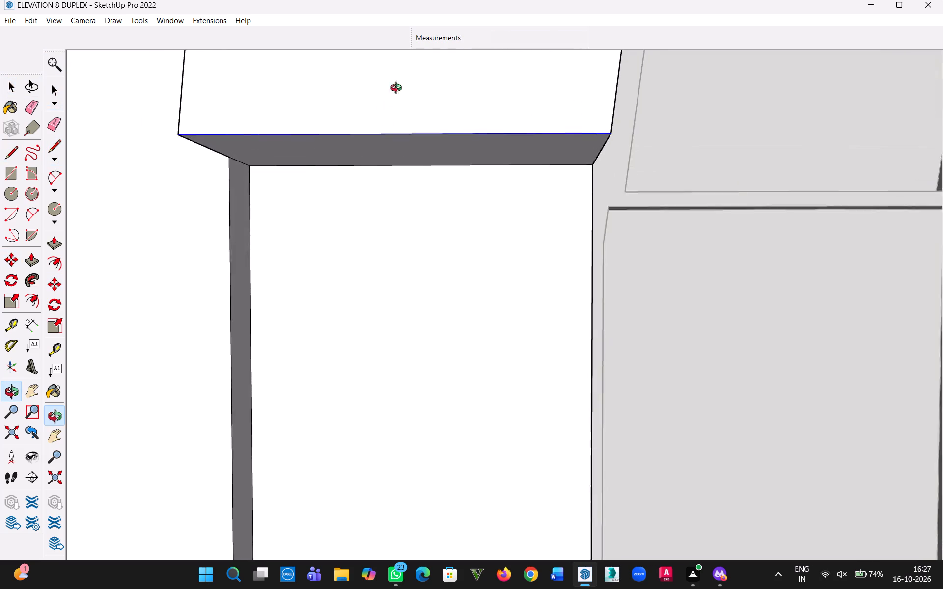
{"action": "middle_click_drag", "start_coordinate": [398, 89], "coordinate": [418, 58]}
{"action": "middle_click_drag", "start_coordinate": [395, 182], "coordinate": [233, 150]}
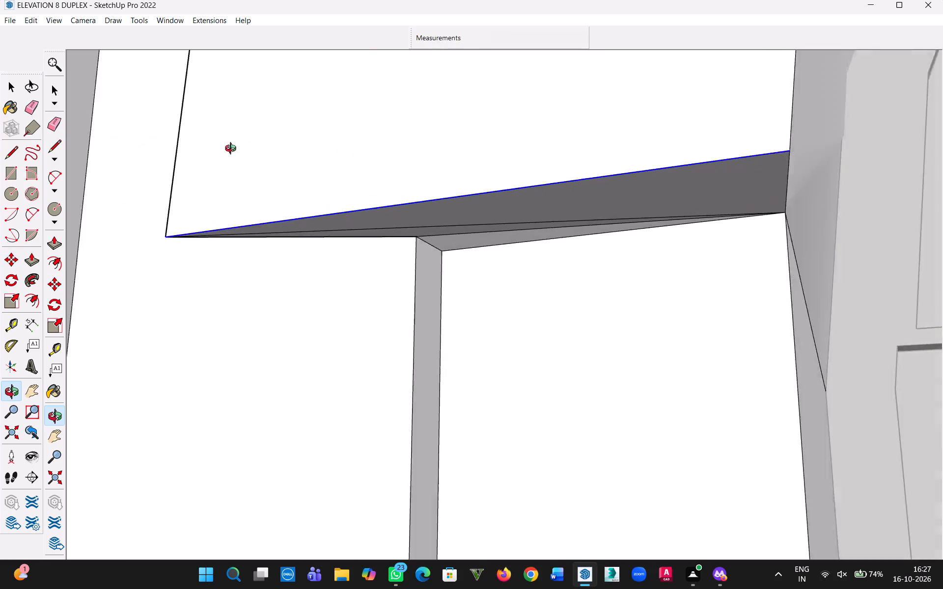
{"action": "middle_click_drag", "start_coordinate": [233, 150], "coordinate": [142, 160]}
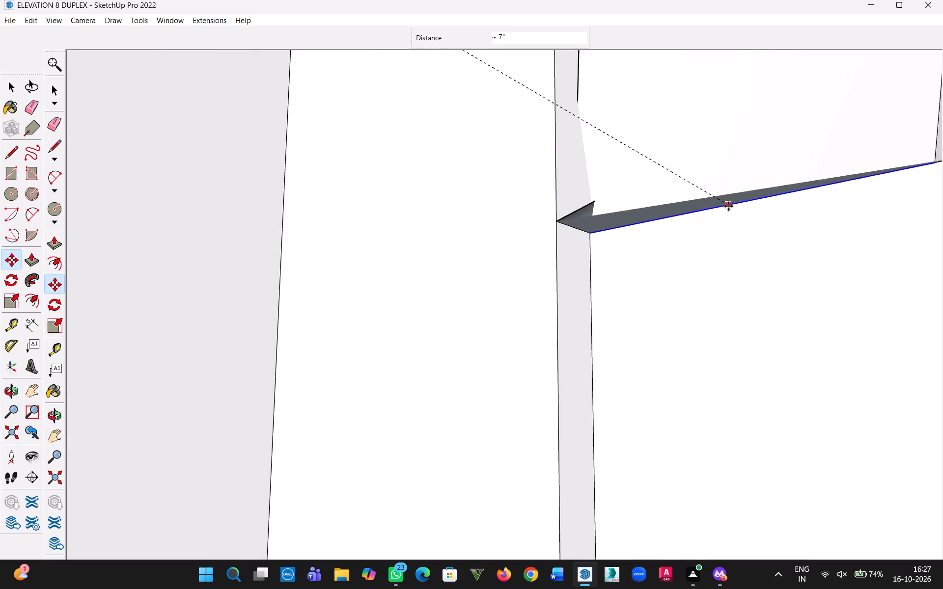
{"action": "left_click", "coordinate": [745, 202]}
Delete the leftover short edge on the recess side face beside the arch's left end.
{"action": "scroll", "coordinate": [563, 278], "scroll_direction": "down", "scroll_amount": 2}
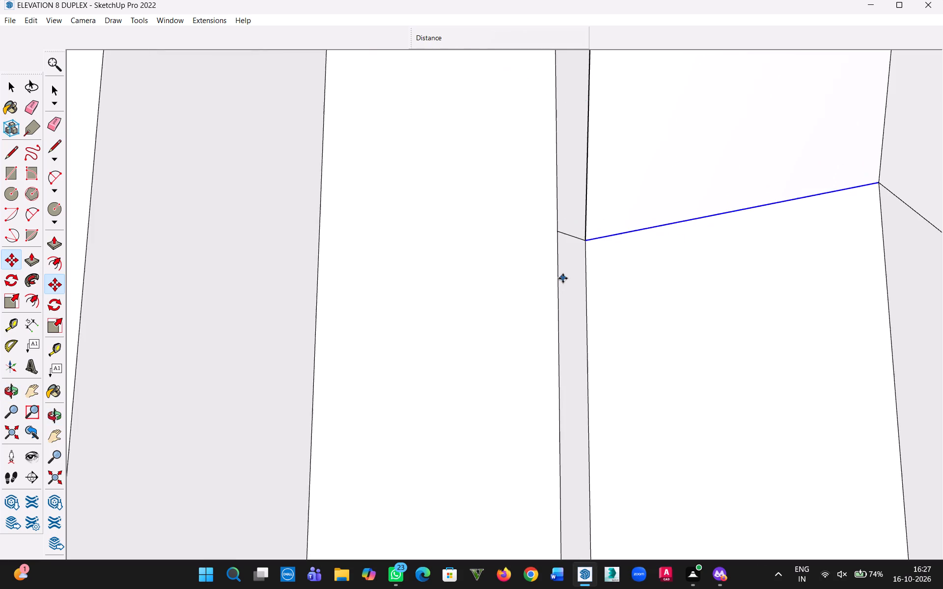
{"action": "scroll", "coordinate": [563, 278], "scroll_direction": "down", "scroll_amount": 5}
{"action": "middle_click_drag", "start_coordinate": [557, 272], "coordinate": [586, 357]}
{"action": "left_click", "coordinate": [5, 87]}
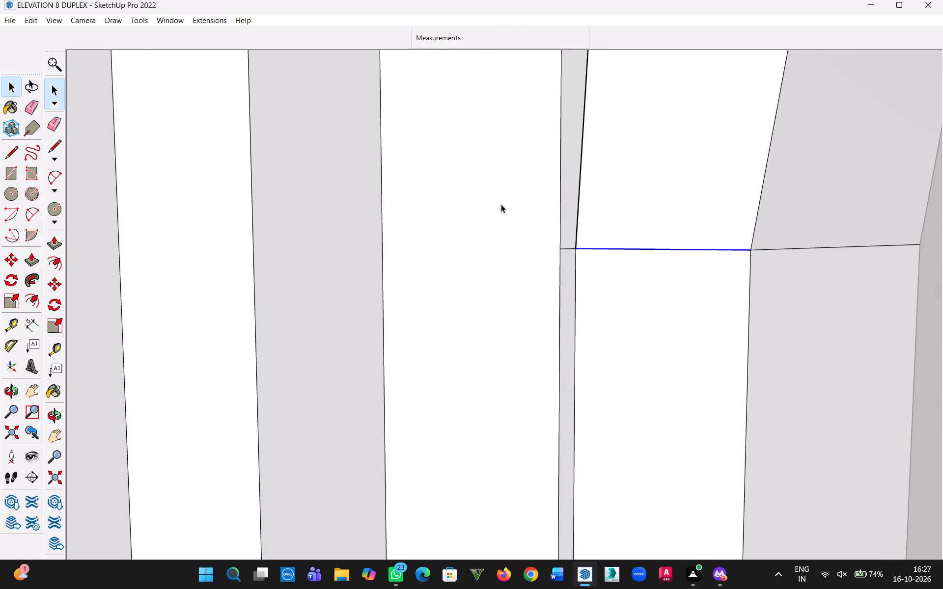
{"action": "left_click", "coordinate": [568, 247]}
{"action": "scroll", "coordinate": [567, 255], "scroll_direction": "down", "scroll_amount": 3}
{"action": "key", "text": "Delete"}
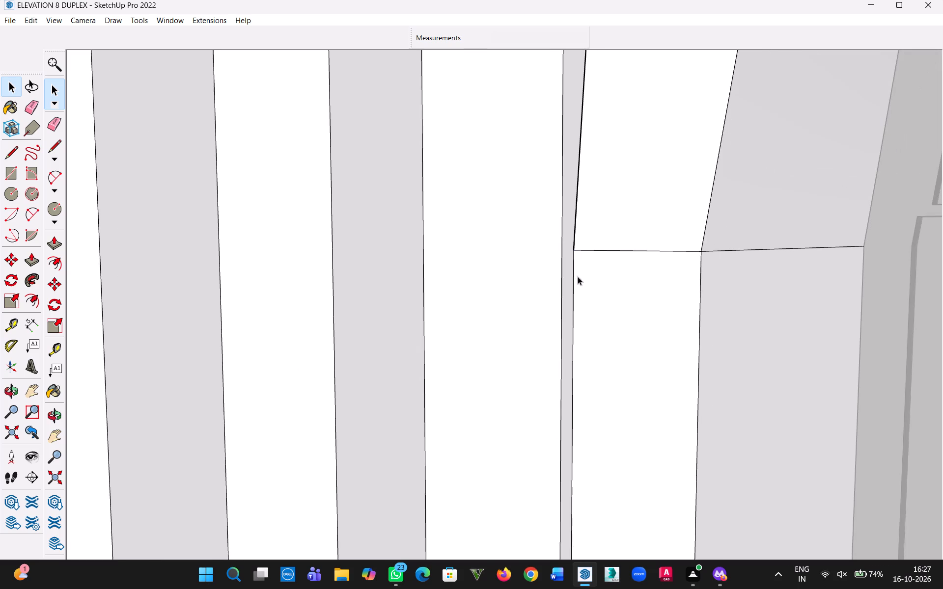
Examine the whole arched surround and both realigned arch ends from the front.
{"action": "scroll", "coordinate": [598, 278], "scroll_direction": "down", "scroll_amount": 12}
{"action": "middle_click_drag", "start_coordinate": [572, 304], "coordinate": [831, 367]}
{"action": "scroll", "coordinate": [789, 356], "scroll_direction": "down", "scroll_amount": 8}
{"action": "key", "text": "h"}
{"action": "left_click_drag", "start_coordinate": [783, 366], "coordinate": [373, 396]}
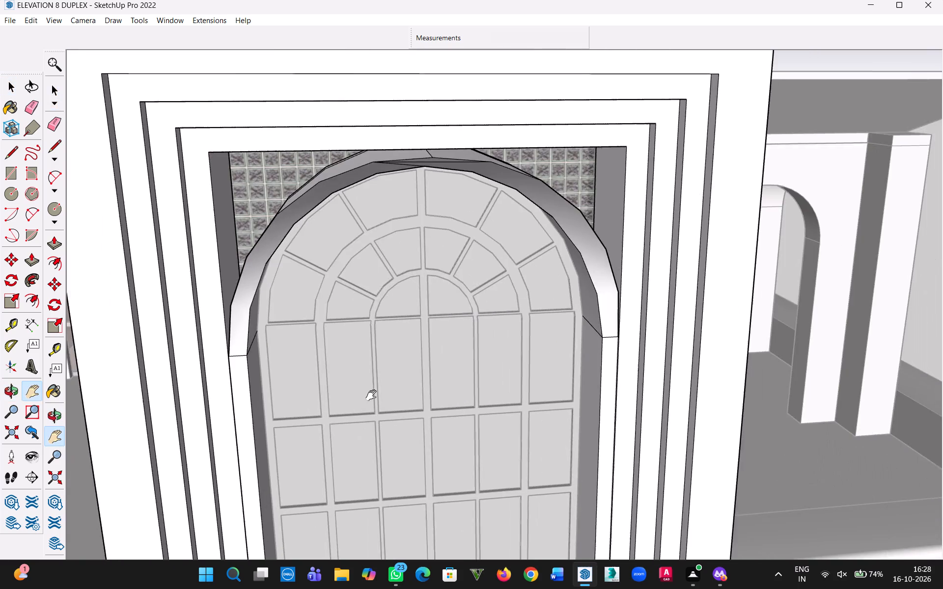
{"action": "left_click_drag", "start_coordinate": [373, 396], "coordinate": [372, 393]}
{"action": "middle_click_drag", "start_coordinate": [379, 385], "coordinate": [438, 243]}
{"action": "scroll", "coordinate": [453, 270], "scroll_direction": "down", "scroll_amount": 7}
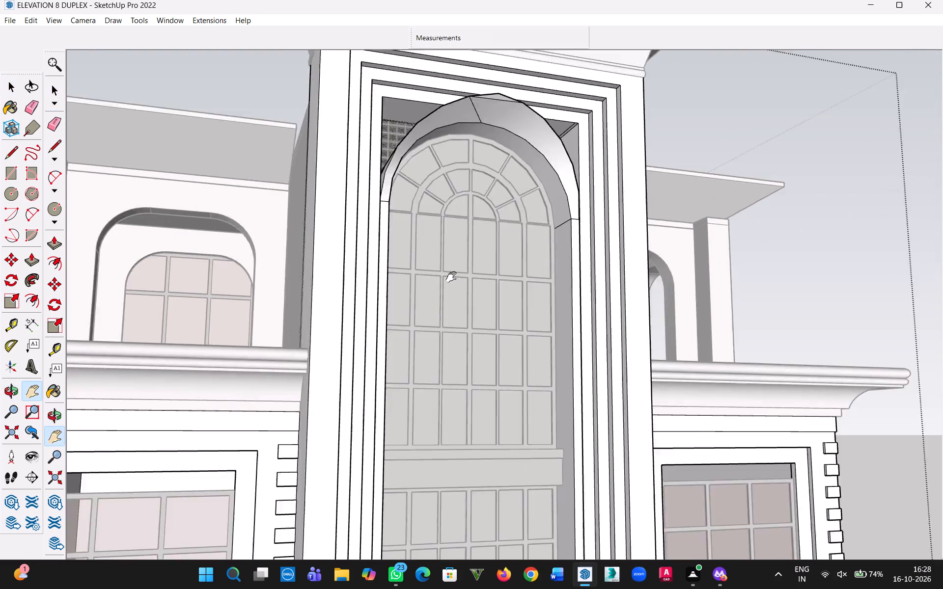
{"action": "scroll", "coordinate": [453, 277], "scroll_direction": "down", "scroll_amount": 2}
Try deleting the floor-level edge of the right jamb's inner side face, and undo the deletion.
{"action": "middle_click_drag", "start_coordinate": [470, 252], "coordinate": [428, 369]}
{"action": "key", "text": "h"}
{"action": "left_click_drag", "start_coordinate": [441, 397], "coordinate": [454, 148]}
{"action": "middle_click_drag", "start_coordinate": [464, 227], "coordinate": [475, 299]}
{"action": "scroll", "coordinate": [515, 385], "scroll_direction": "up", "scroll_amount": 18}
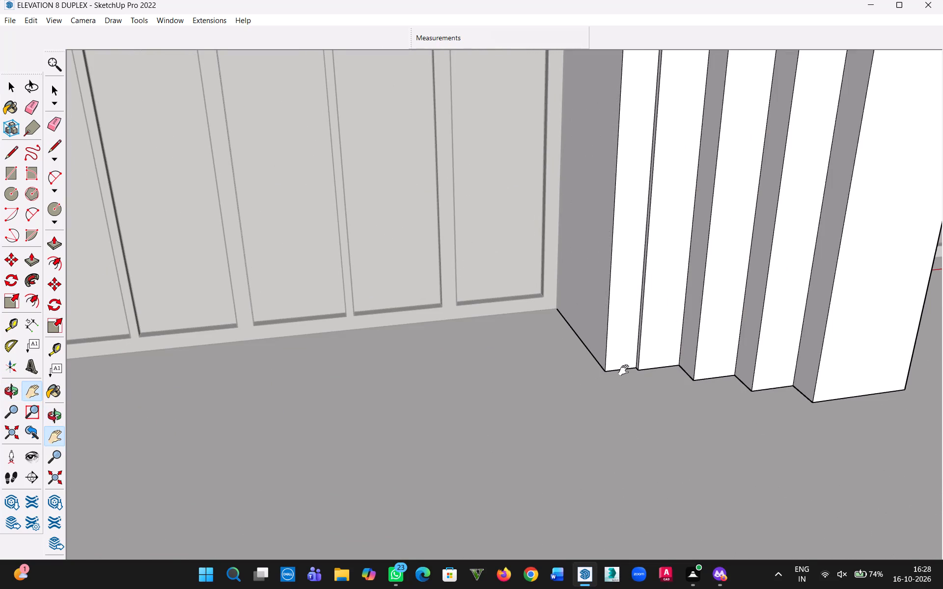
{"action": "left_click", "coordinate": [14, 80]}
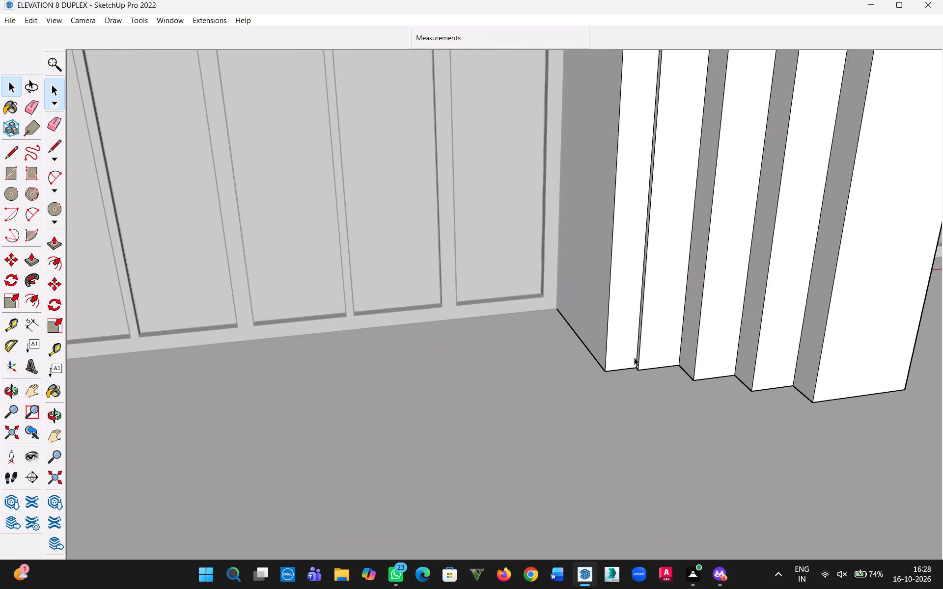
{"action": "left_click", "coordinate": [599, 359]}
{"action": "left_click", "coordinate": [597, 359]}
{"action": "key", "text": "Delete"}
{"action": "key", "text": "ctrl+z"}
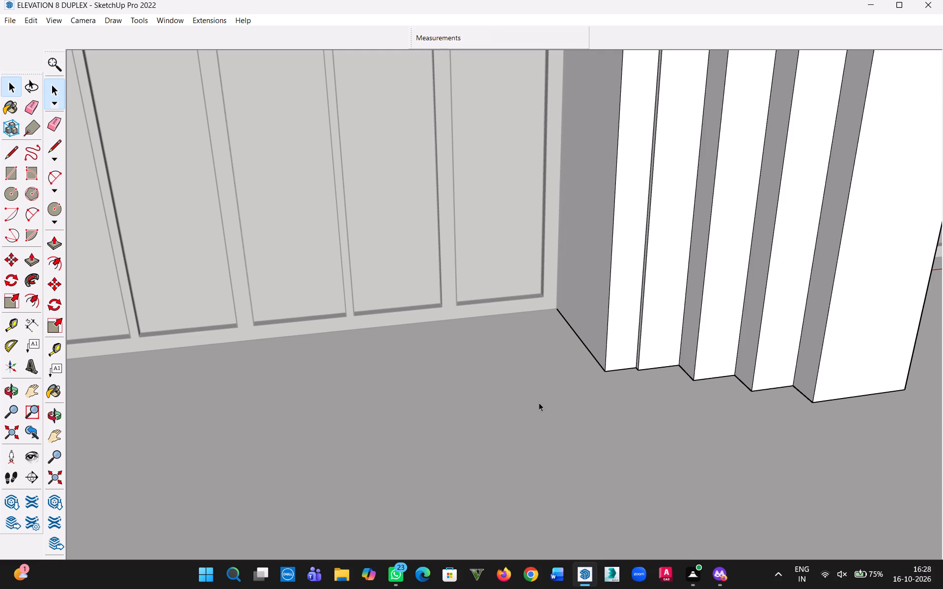
Push the second stepped frame band outward from the right jamb back 7", flush with the recessed jamb face.
{"action": "middle_click_drag", "start_coordinate": [643, 383], "coordinate": [591, 439]}
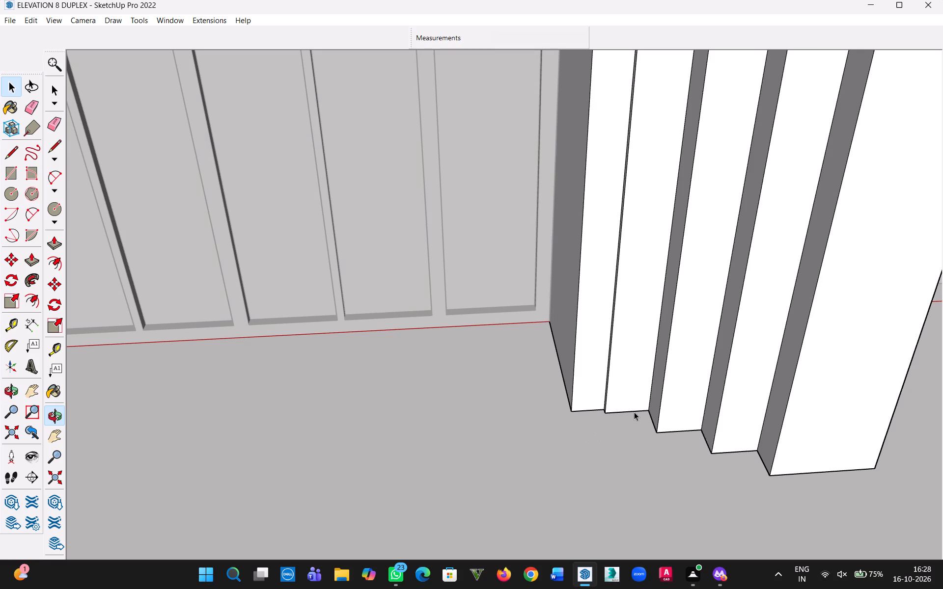
{"action": "scroll", "coordinate": [683, 347], "scroll_direction": "down", "scroll_amount": 2}
{"action": "key", "text": "p"}
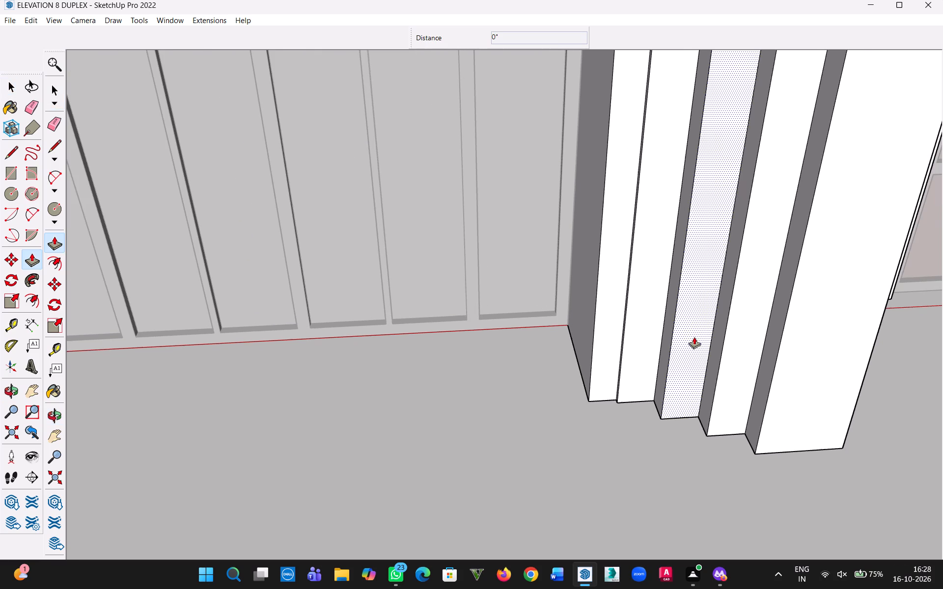
{"action": "left_click", "coordinate": [695, 322]}
{"action": "left_click", "coordinate": [610, 277]}
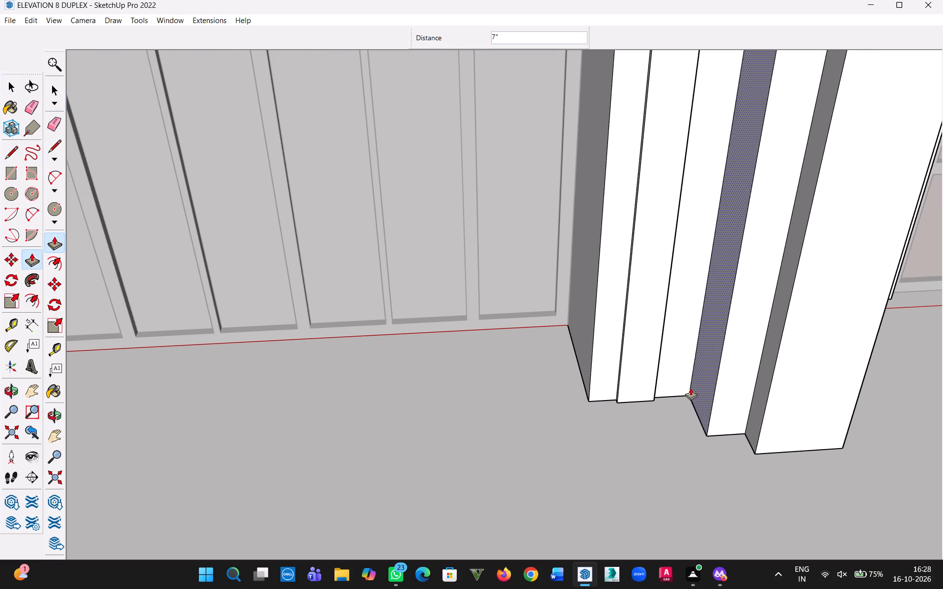
Push the two remaining outer bands of the surround back, the inner one about 5 13/16" and the outermost about 5 9/16".
{"action": "scroll", "coordinate": [712, 400], "scroll_direction": "down", "scroll_amount": 5}
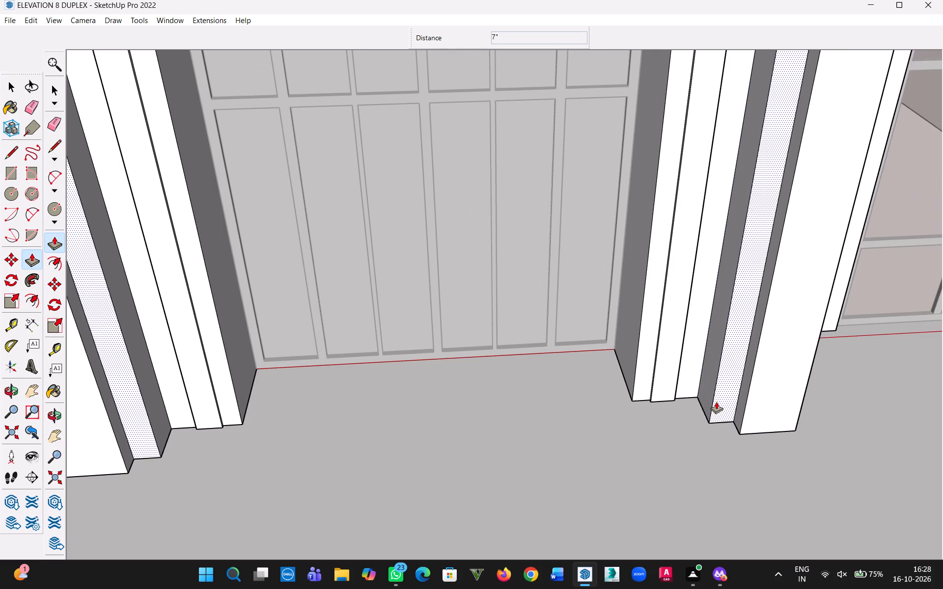
{"action": "left_click", "coordinate": [731, 387]}
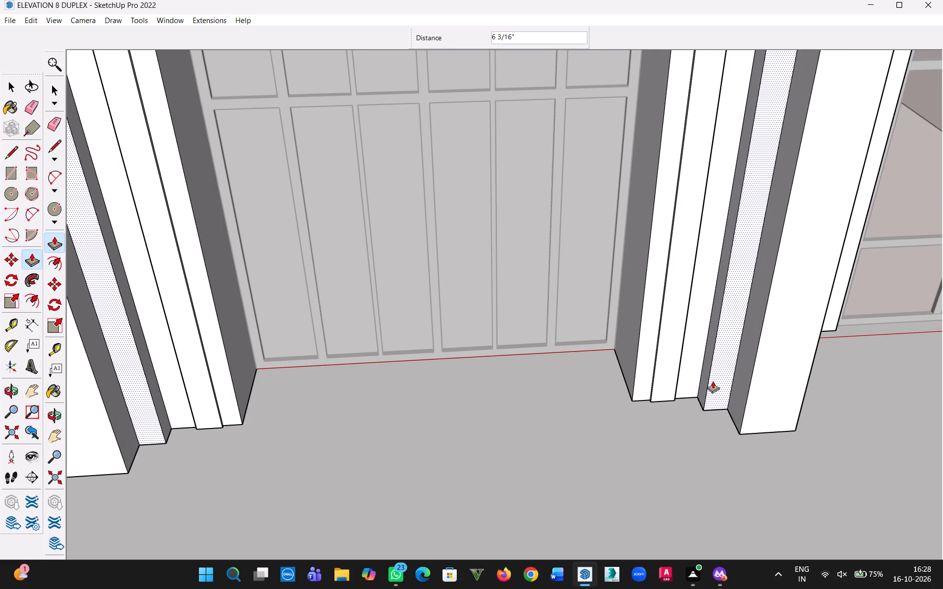
{"action": "left_click", "coordinate": [713, 381]}
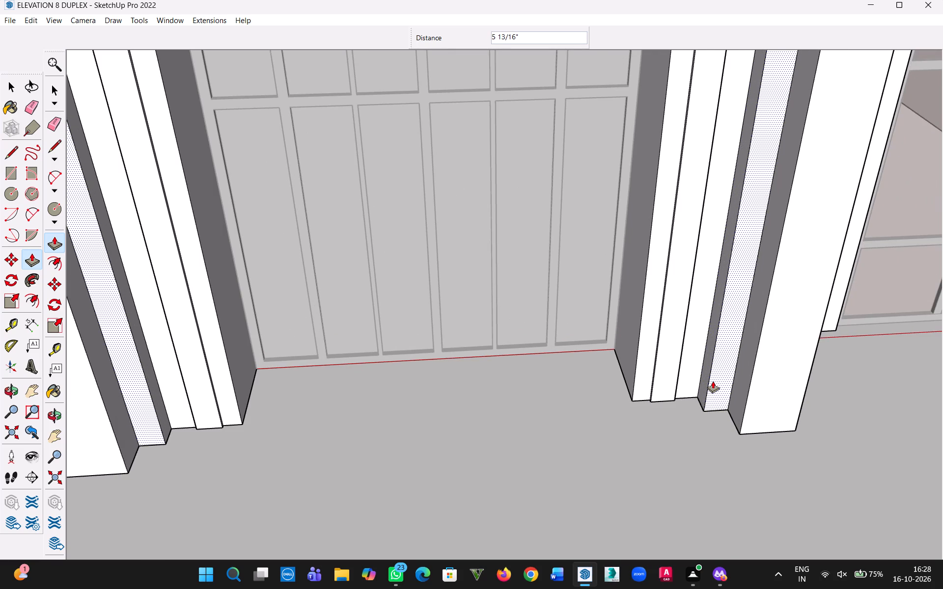
{"action": "left_click", "coordinate": [762, 390]}
{"action": "left_click", "coordinate": [748, 382]}
Examine the pushed-back frame bands around the door opening and at the foot of the left jamb.
{"action": "scroll", "coordinate": [658, 432], "scroll_direction": "down", "scroll_amount": 3}
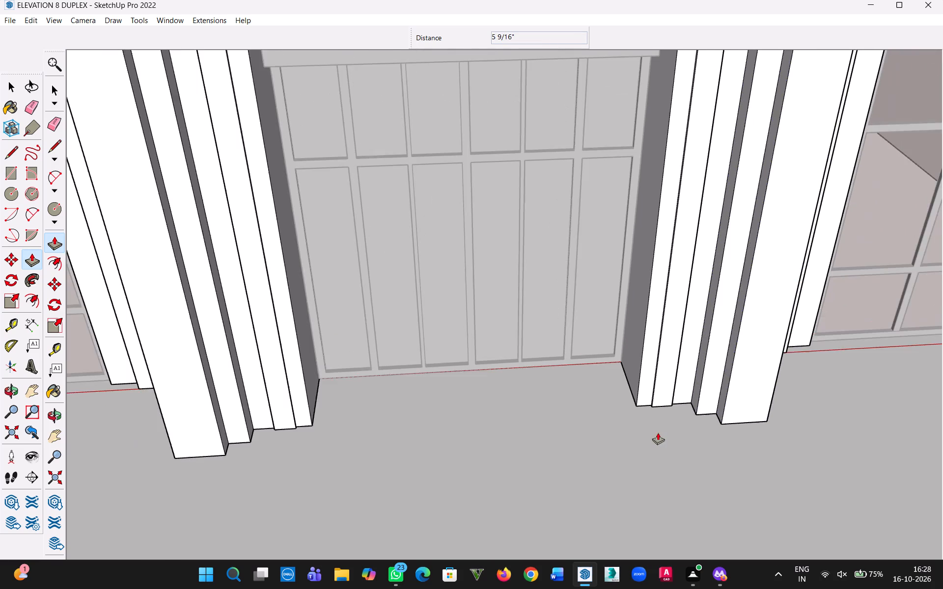
{"action": "scroll", "coordinate": [658, 432], "scroll_direction": "down", "scroll_amount": 5}
{"action": "scroll", "coordinate": [467, 376], "scroll_direction": "down", "scroll_amount": 2}
{"action": "middle_click_drag", "start_coordinate": [458, 369], "coordinate": [466, 314]}
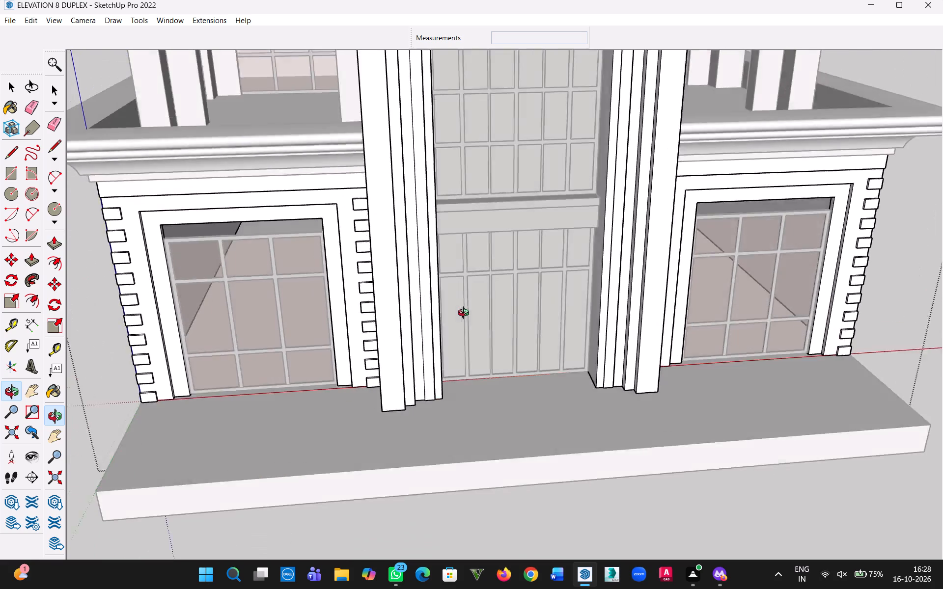
{"action": "middle_click_drag", "start_coordinate": [466, 314], "coordinate": [396, 333]}
{"action": "scroll", "coordinate": [426, 318], "scroll_direction": "up", "scroll_amount": 9}
{"action": "scroll", "coordinate": [412, 454], "scroll_direction": "up", "scroll_amount": 2}
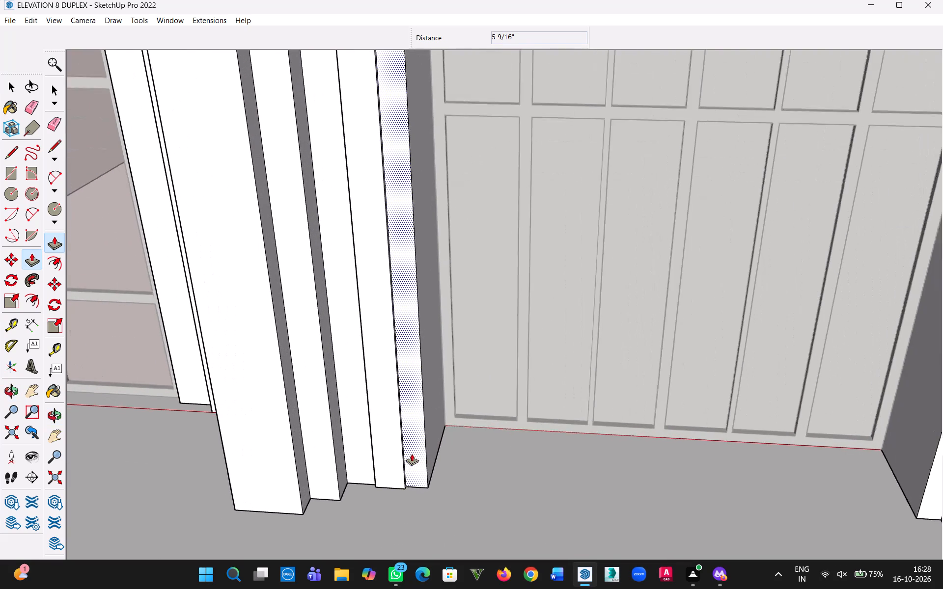
{"action": "scroll", "coordinate": [412, 454], "scroll_direction": "up", "scroll_amount": 1}
{"action": "left_click", "coordinate": [11, 81]}
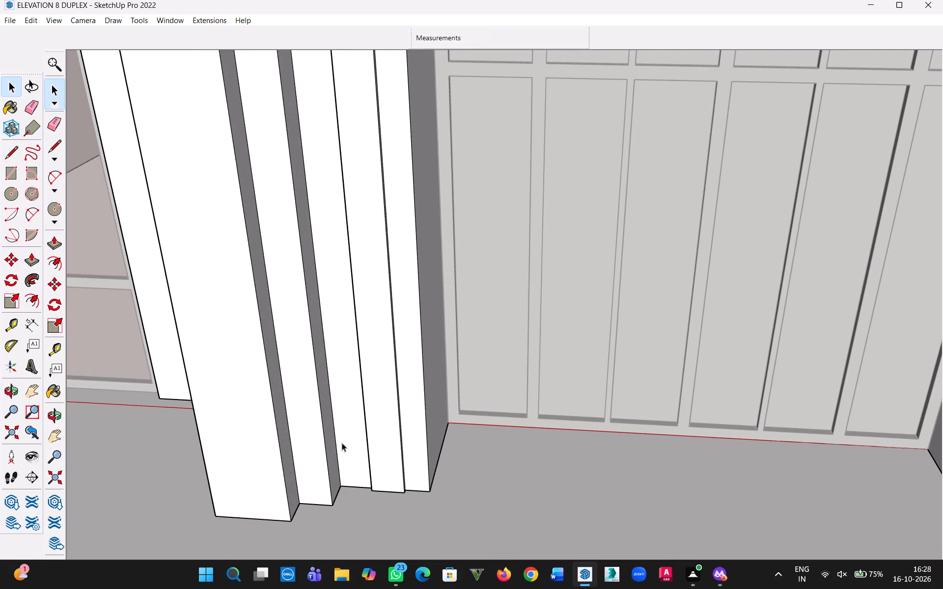
{"action": "middle_click_drag", "start_coordinate": [370, 440], "coordinate": [407, 412]}
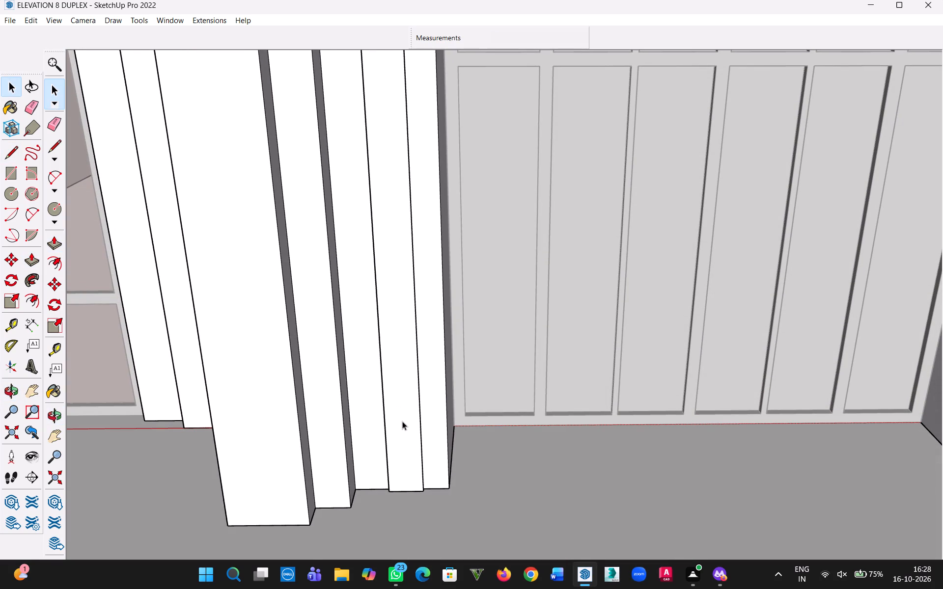
{"action": "left_click", "coordinate": [447, 468]}
{"action": "left_click", "coordinate": [370, 467]}
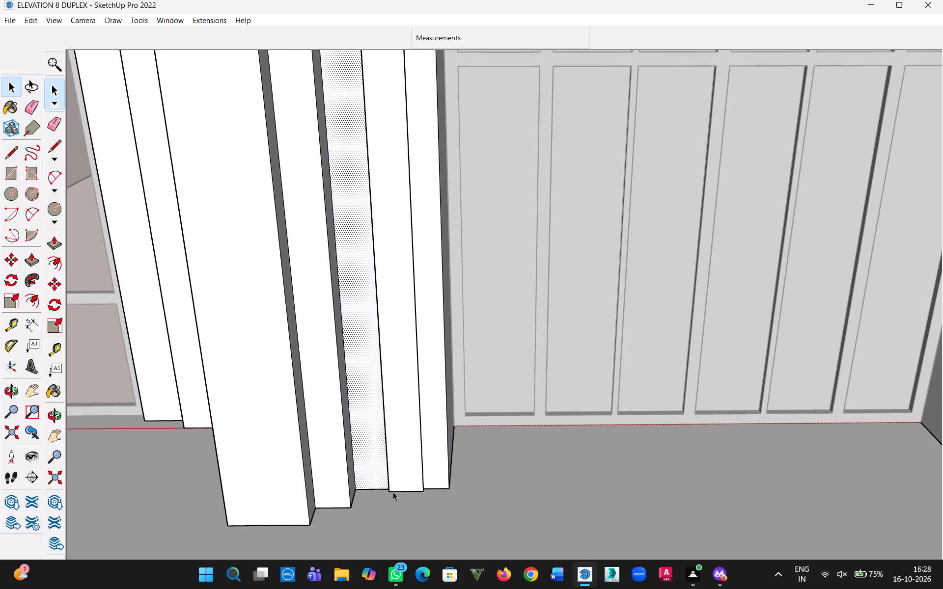
{"action": "middle_click_drag", "start_coordinate": [402, 498], "coordinate": [401, 584]}
{"action": "middle_click_drag", "start_coordinate": [69, 352], "coordinate": [83, 436]}
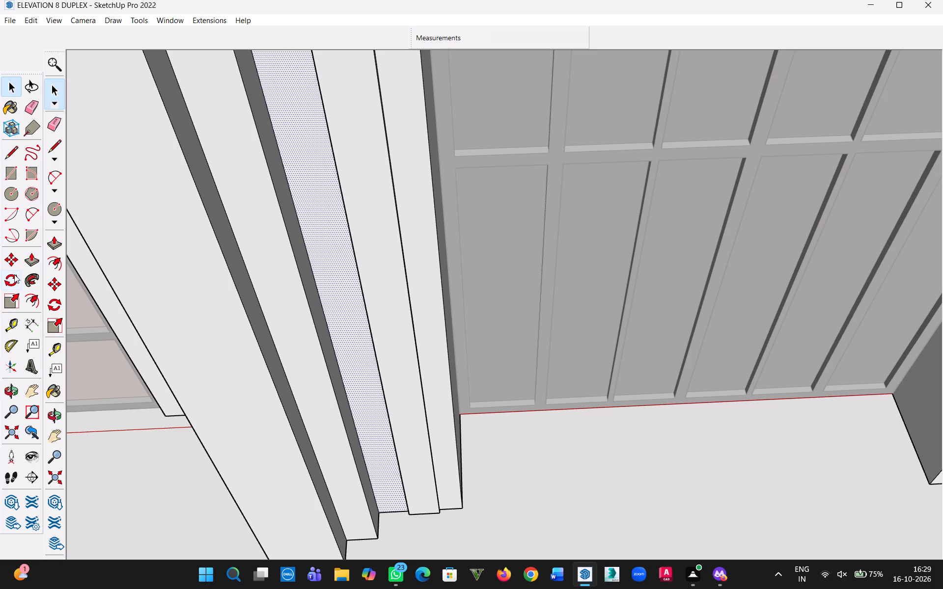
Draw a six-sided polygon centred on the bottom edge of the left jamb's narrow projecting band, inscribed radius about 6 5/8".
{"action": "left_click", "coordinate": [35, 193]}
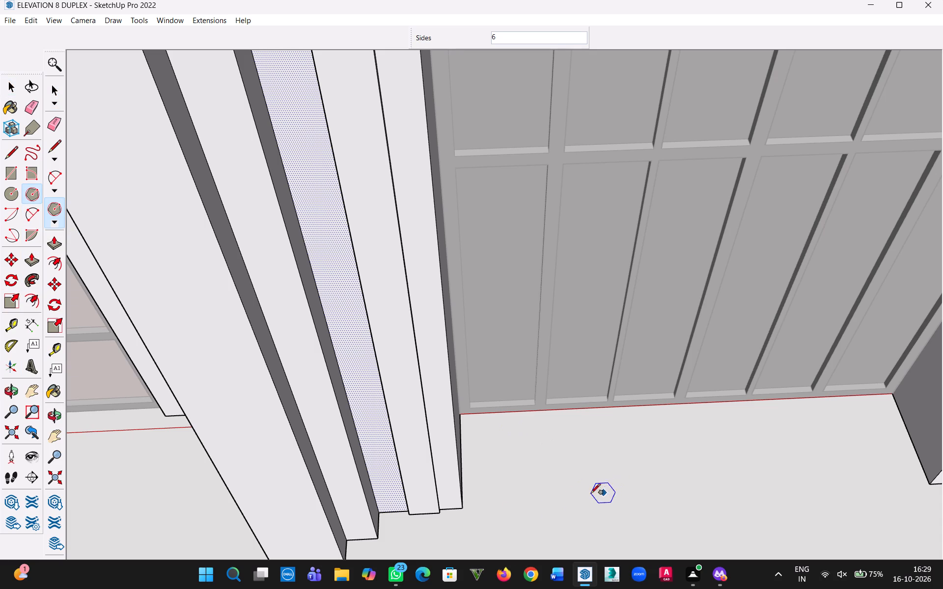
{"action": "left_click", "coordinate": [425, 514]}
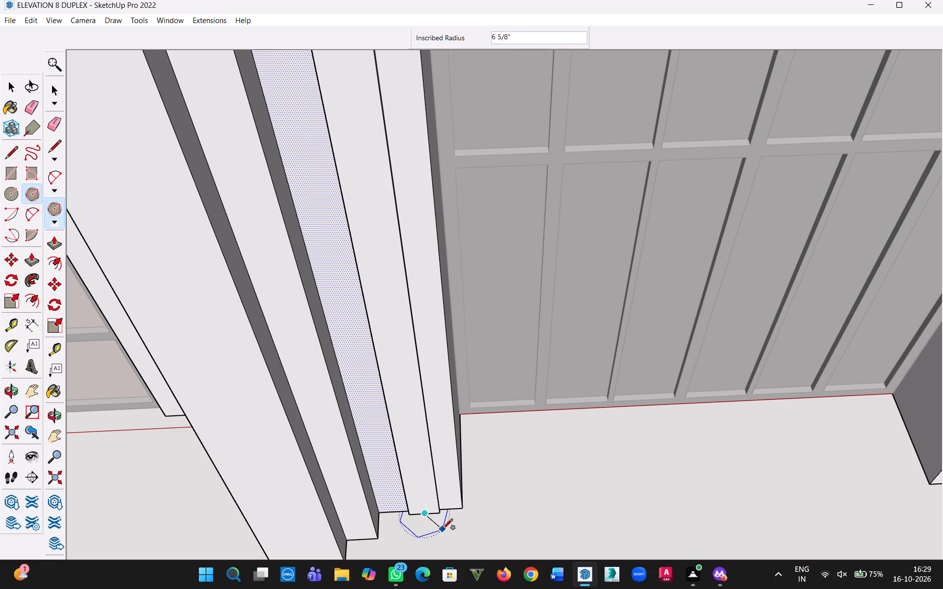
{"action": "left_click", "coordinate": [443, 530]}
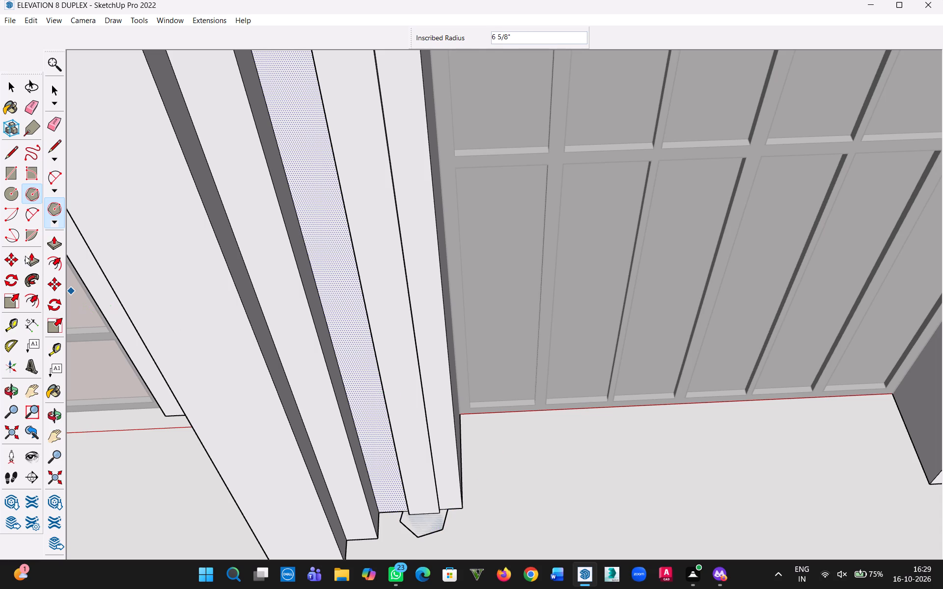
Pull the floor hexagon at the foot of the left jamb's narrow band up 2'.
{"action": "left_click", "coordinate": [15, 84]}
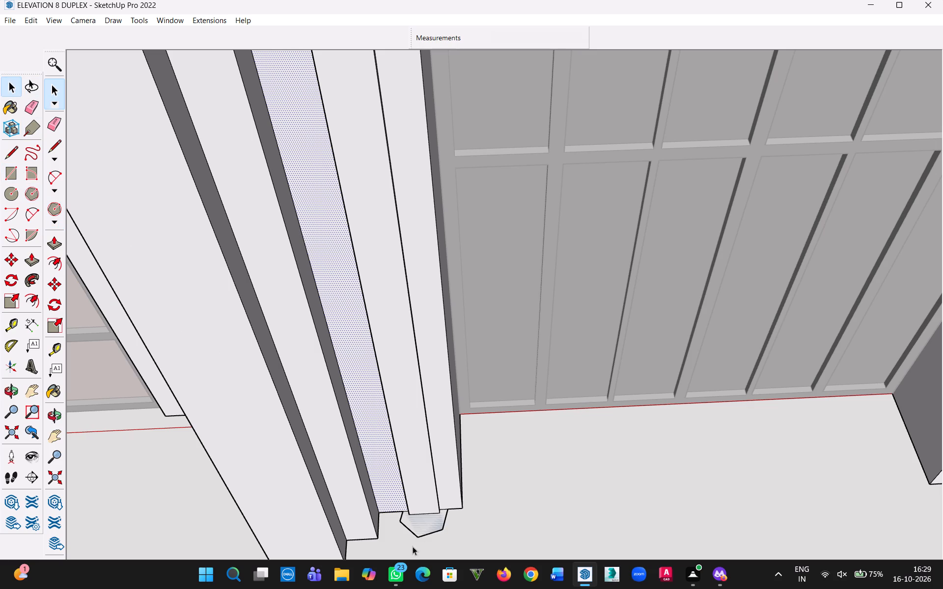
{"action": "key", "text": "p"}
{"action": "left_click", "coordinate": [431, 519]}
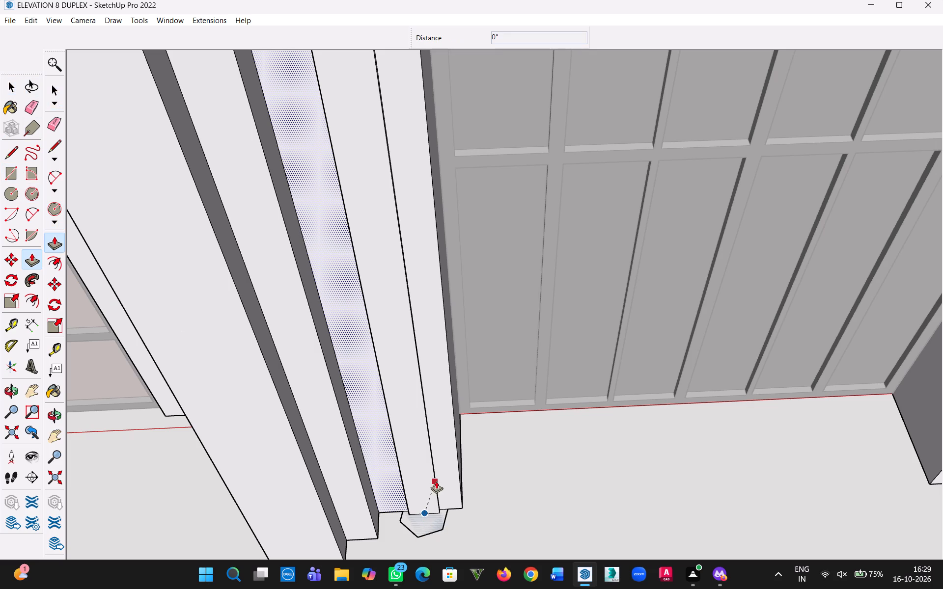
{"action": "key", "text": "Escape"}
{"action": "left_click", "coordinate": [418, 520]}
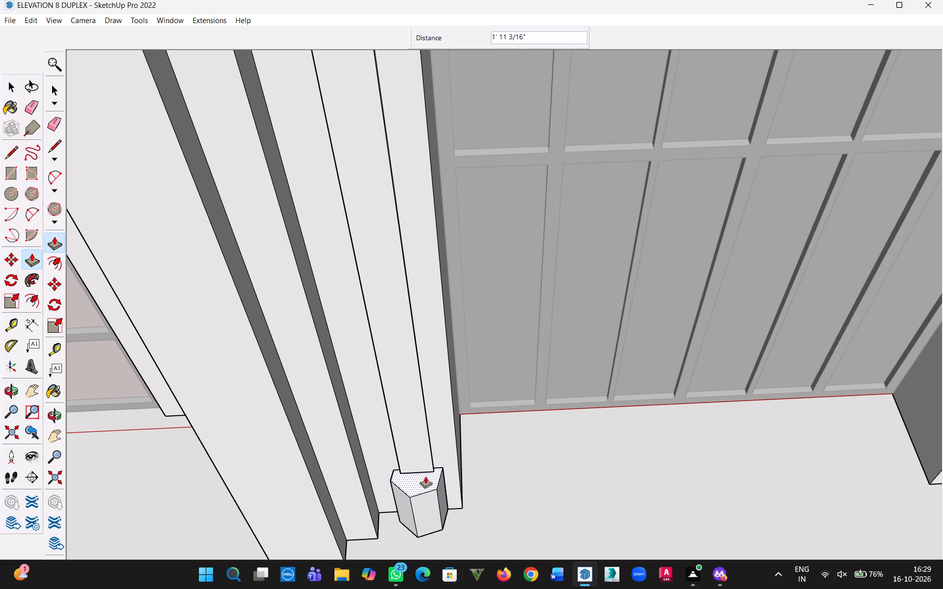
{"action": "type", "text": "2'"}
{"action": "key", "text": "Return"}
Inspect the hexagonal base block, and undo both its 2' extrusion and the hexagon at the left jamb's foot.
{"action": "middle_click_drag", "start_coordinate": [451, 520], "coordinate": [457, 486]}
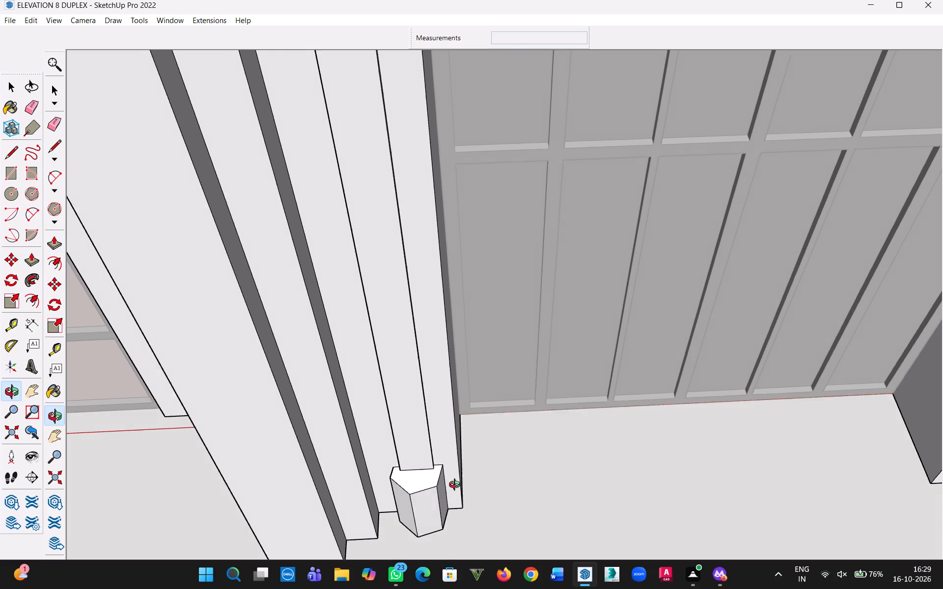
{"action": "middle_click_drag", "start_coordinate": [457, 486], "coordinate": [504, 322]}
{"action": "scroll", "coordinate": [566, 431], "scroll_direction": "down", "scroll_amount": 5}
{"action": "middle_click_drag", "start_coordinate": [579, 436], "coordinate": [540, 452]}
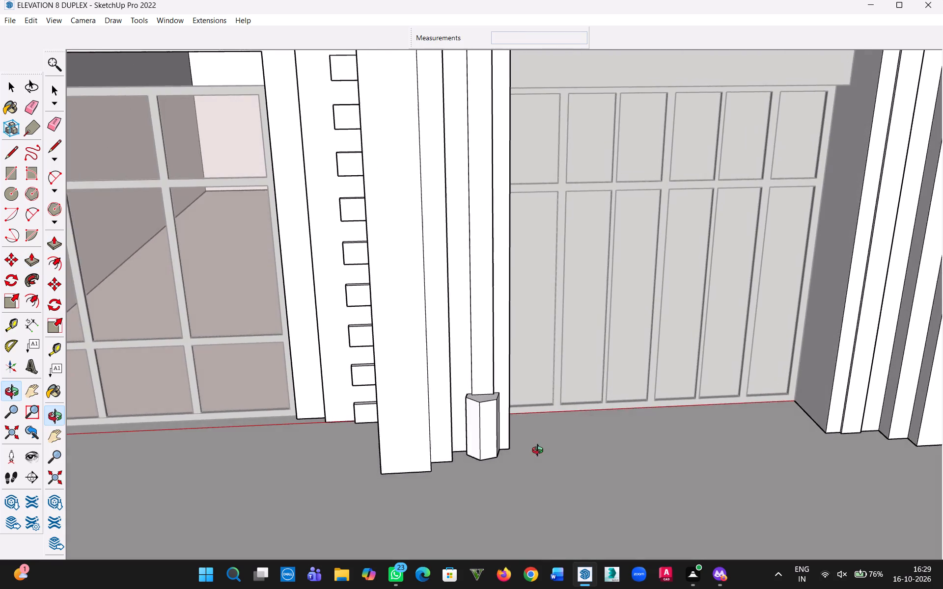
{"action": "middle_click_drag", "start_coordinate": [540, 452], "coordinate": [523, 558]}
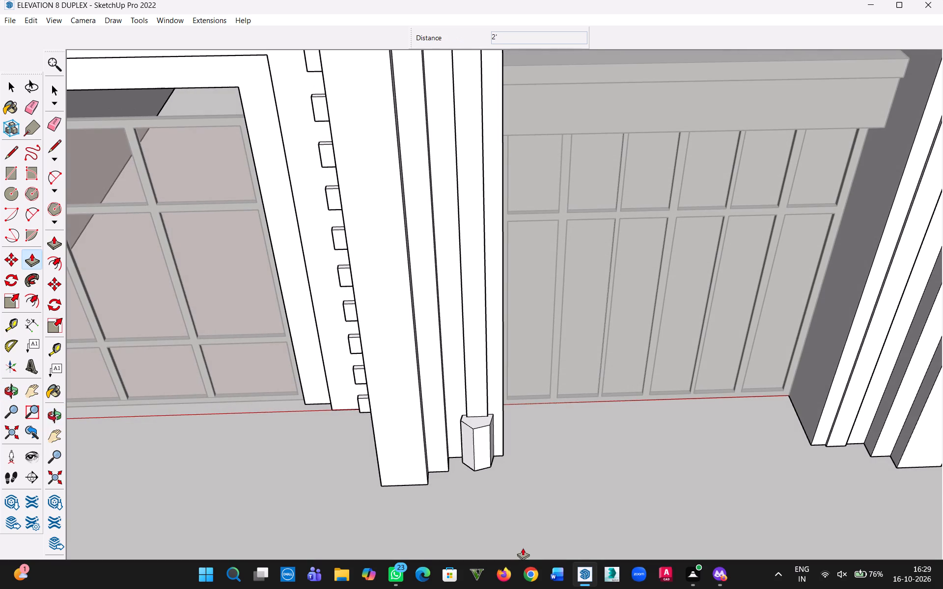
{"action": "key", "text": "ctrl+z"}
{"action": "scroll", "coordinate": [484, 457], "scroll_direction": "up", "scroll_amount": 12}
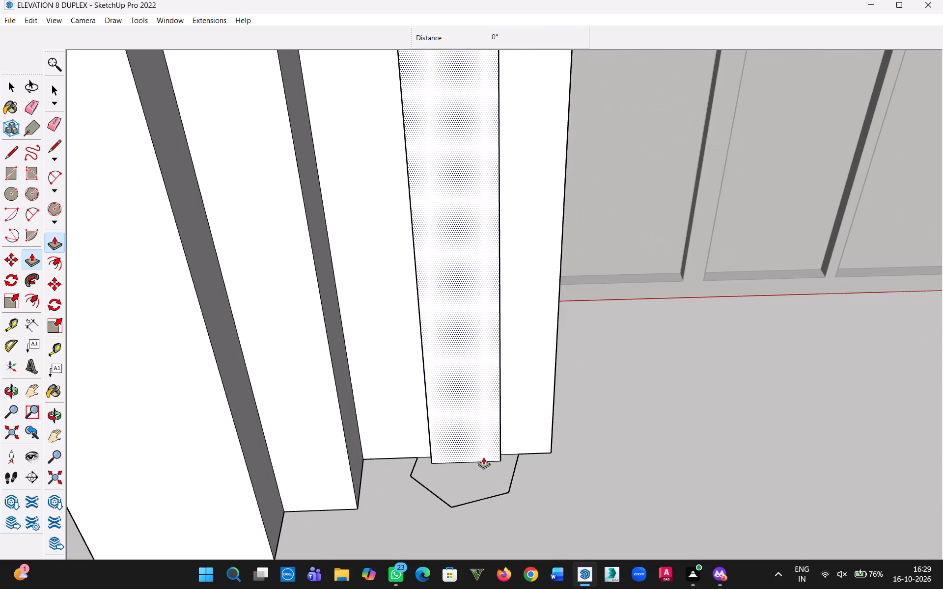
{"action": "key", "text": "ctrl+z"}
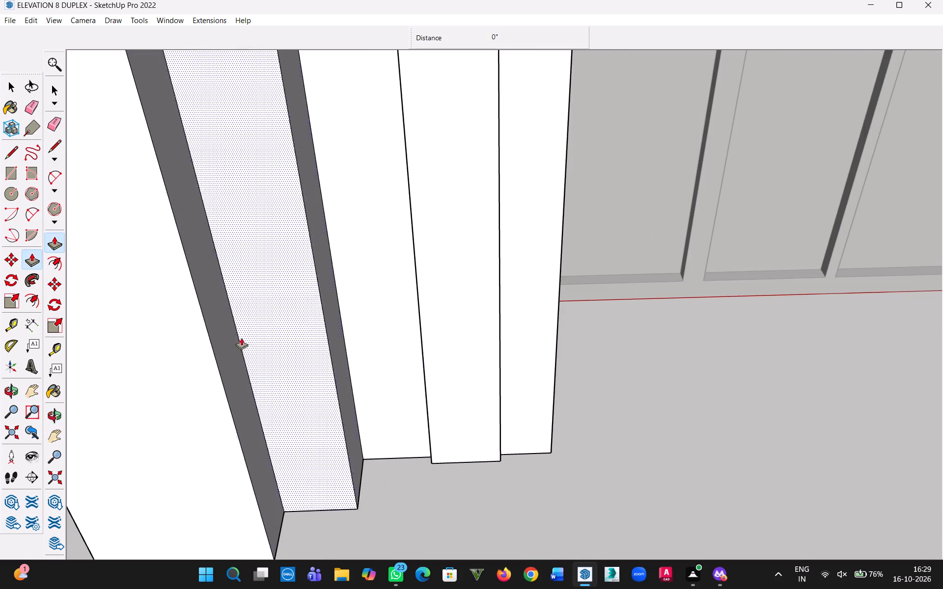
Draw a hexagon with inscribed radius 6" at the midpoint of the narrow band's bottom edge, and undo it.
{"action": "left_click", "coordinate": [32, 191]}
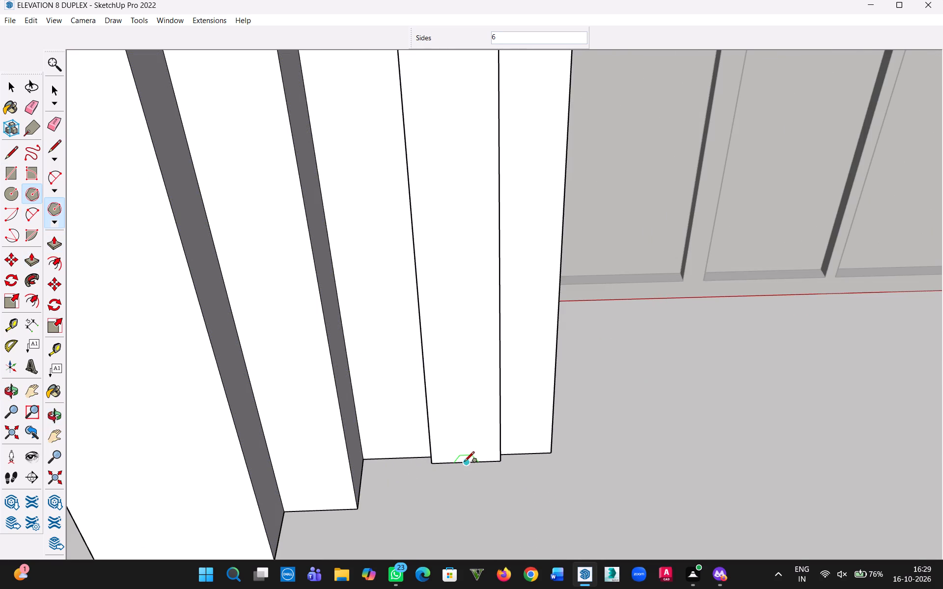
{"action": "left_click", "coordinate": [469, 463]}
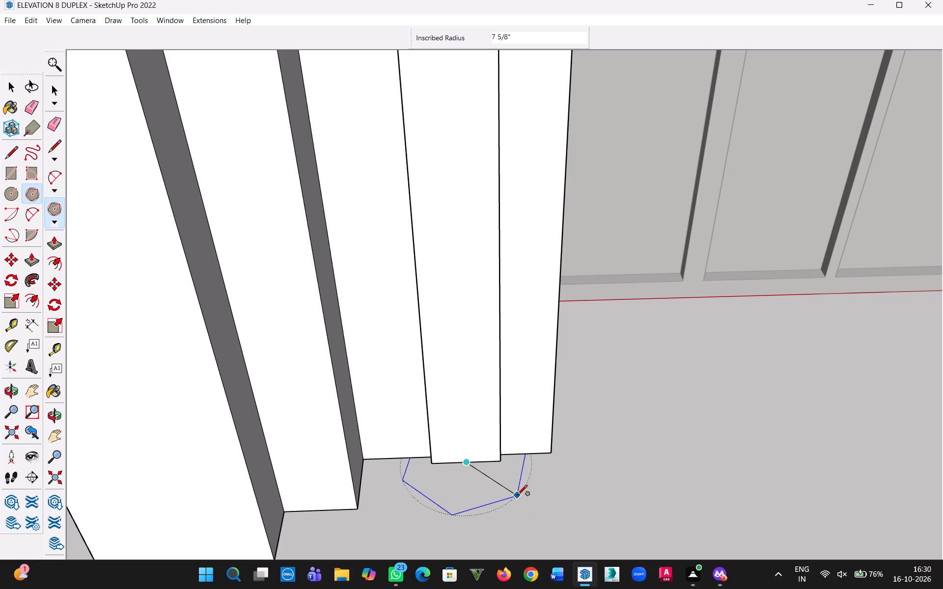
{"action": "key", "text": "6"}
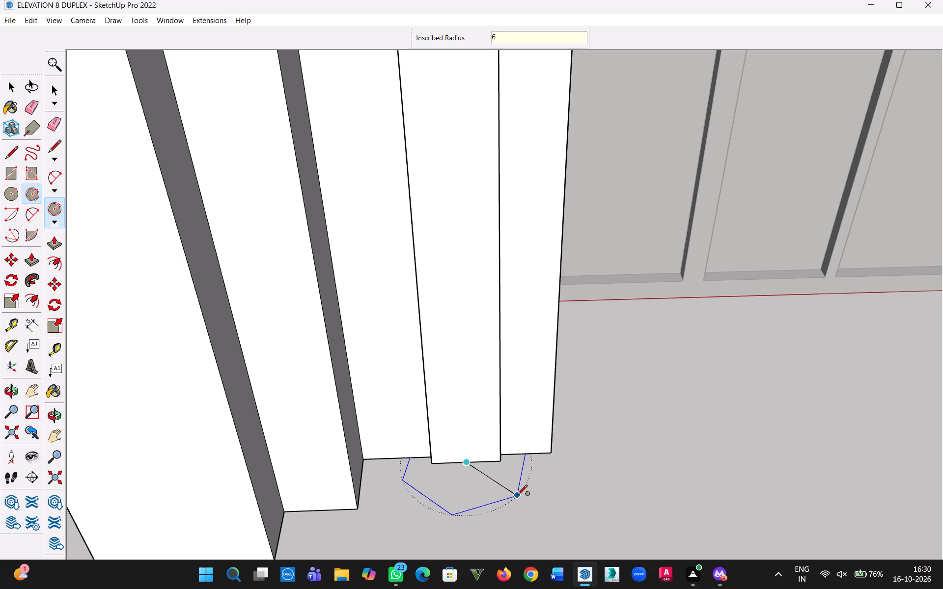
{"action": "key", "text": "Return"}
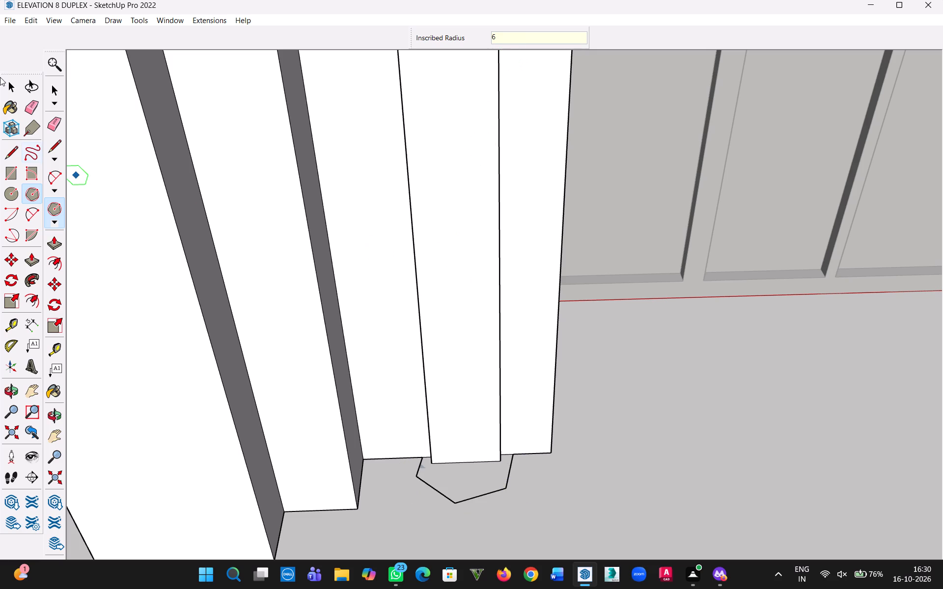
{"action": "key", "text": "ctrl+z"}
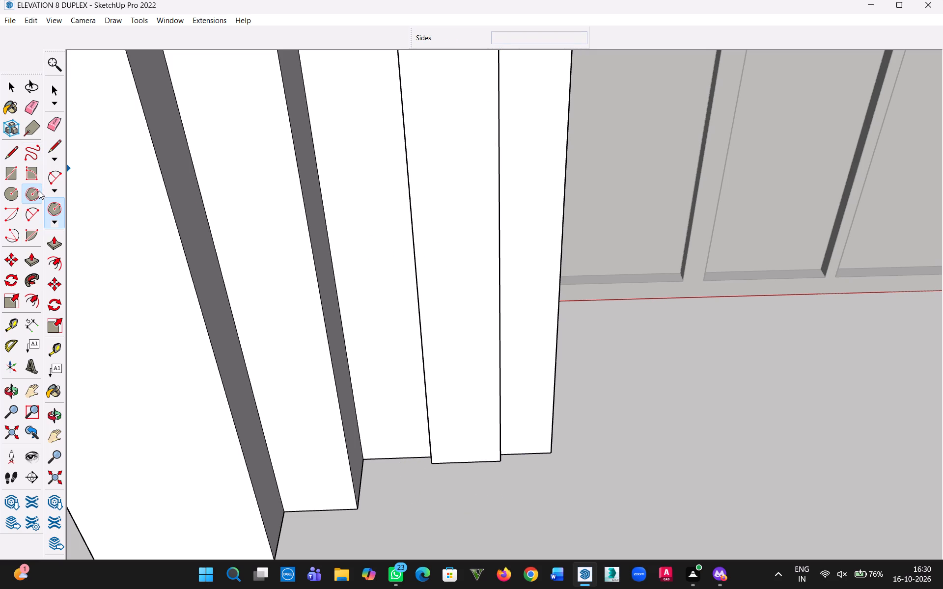
Draw four concentric trial hexagons on the floor before the door, with inscribed radii about 3 7/8", 5 9/16", 3 3/8" and 2 15/16".
{"action": "left_click", "coordinate": [32, 192]}
{"action": "right_click", "coordinate": [32, 192]}
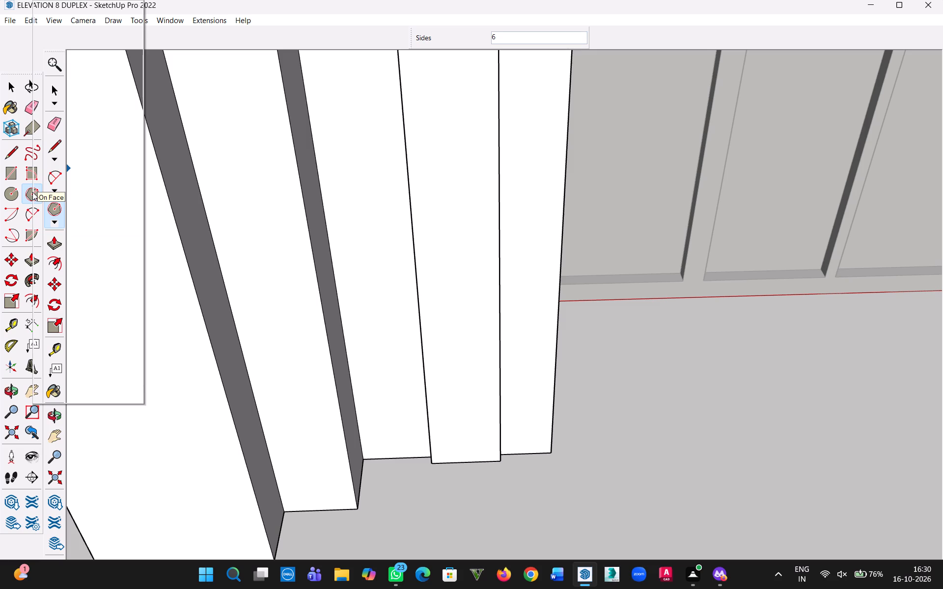
{"action": "left_click", "coordinate": [29, 198]}
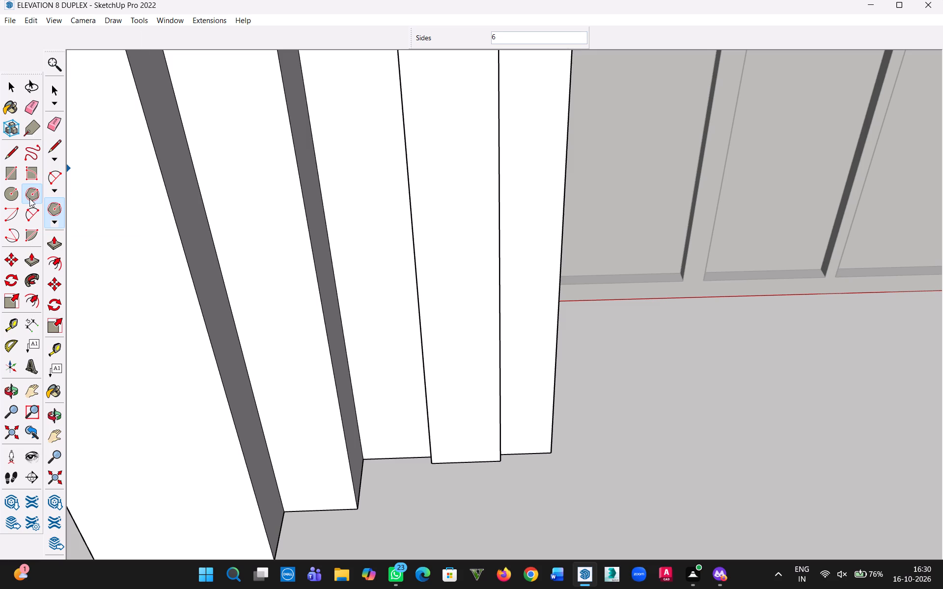
{"action": "double_click", "coordinate": [29, 198]}
{"action": "left_click", "coordinate": [59, 223]}
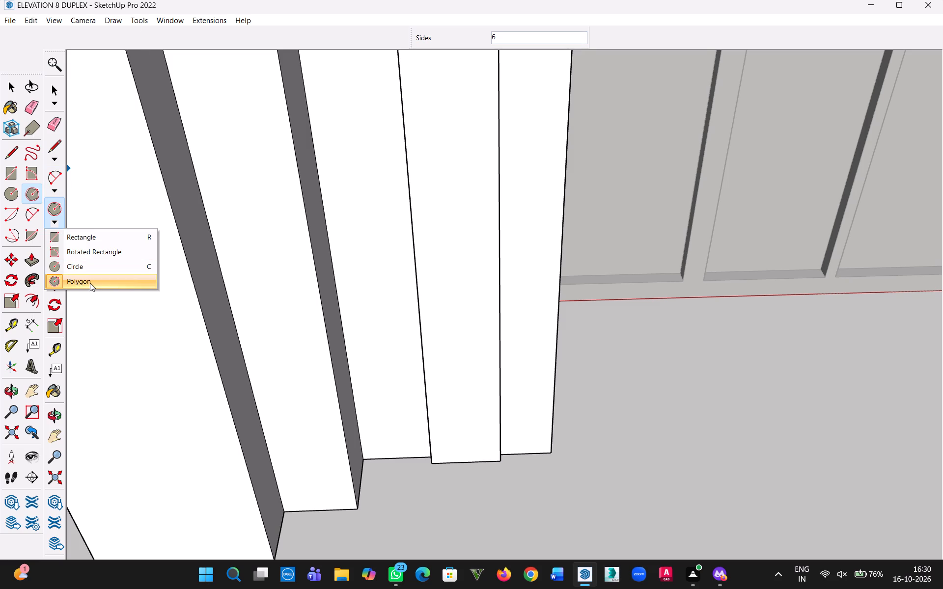
{"action": "left_click", "coordinate": [90, 283]}
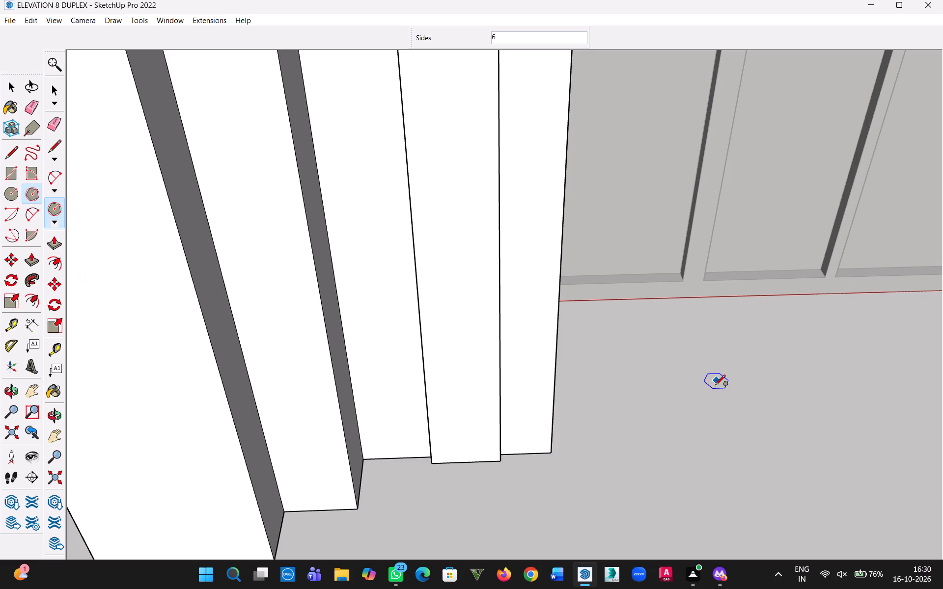
{"action": "left_click", "coordinate": [704, 410]}
{"action": "left_click", "coordinate": [729, 428]}
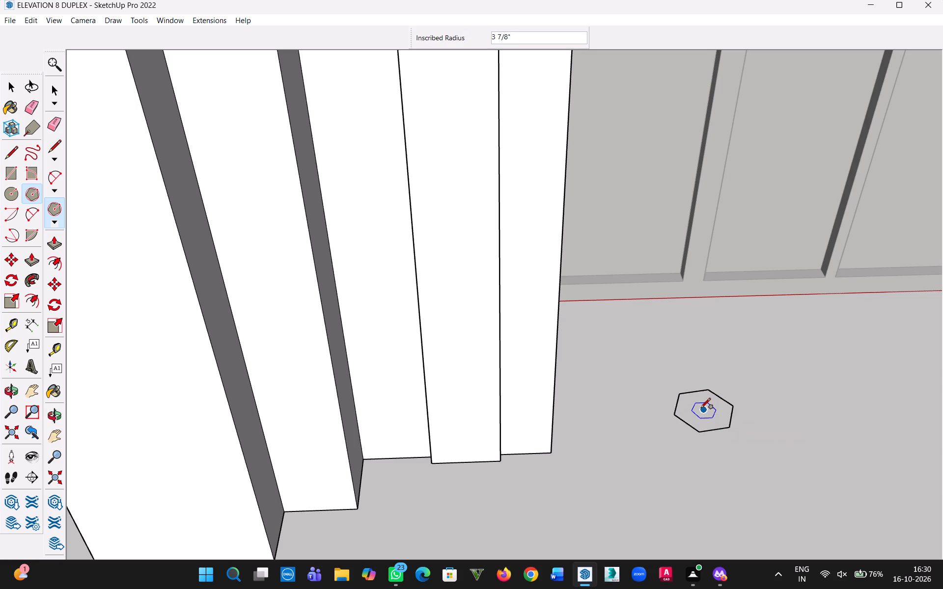
{"action": "left_click", "coordinate": [700, 409]}
{"action": "left_click", "coordinate": [749, 421]}
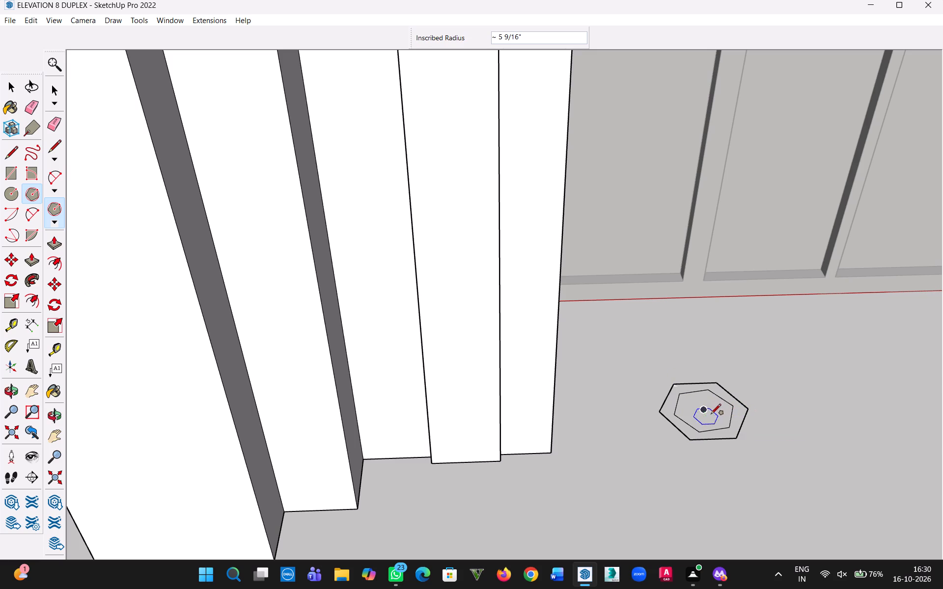
{"action": "left_click", "coordinate": [705, 414]}
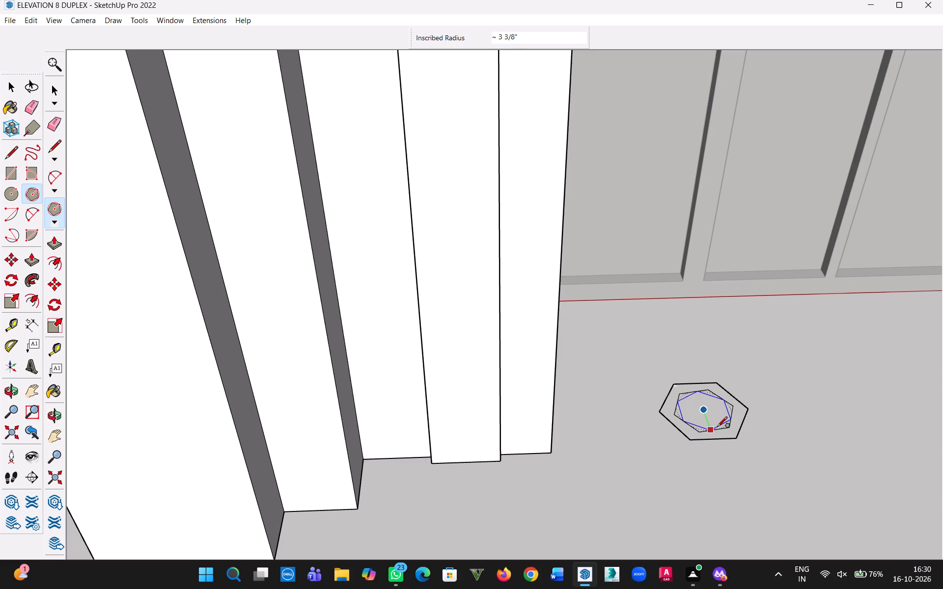
{"action": "left_click", "coordinate": [717, 428]}
{"action": "left_click", "coordinate": [706, 410]}
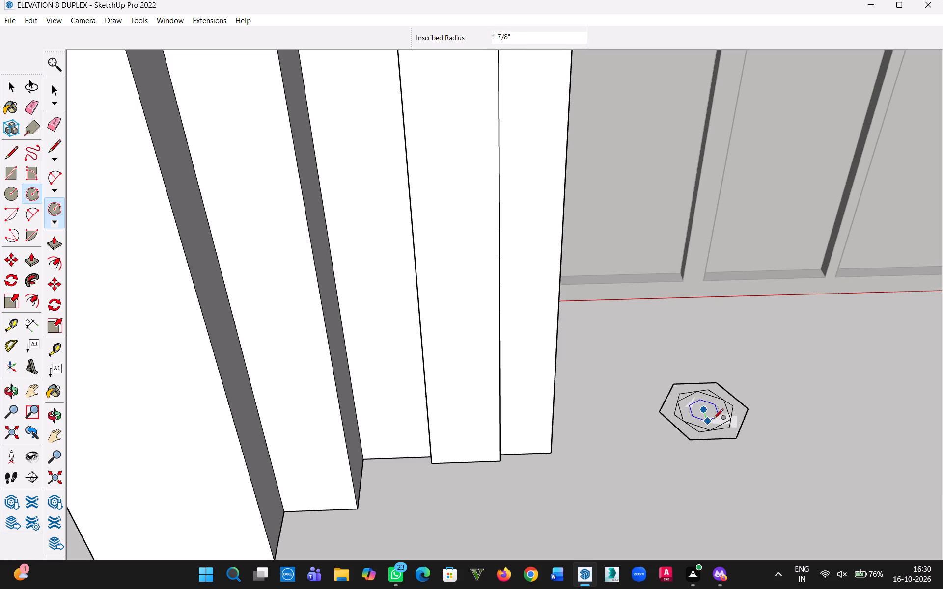
{"action": "left_click", "coordinate": [721, 421]}
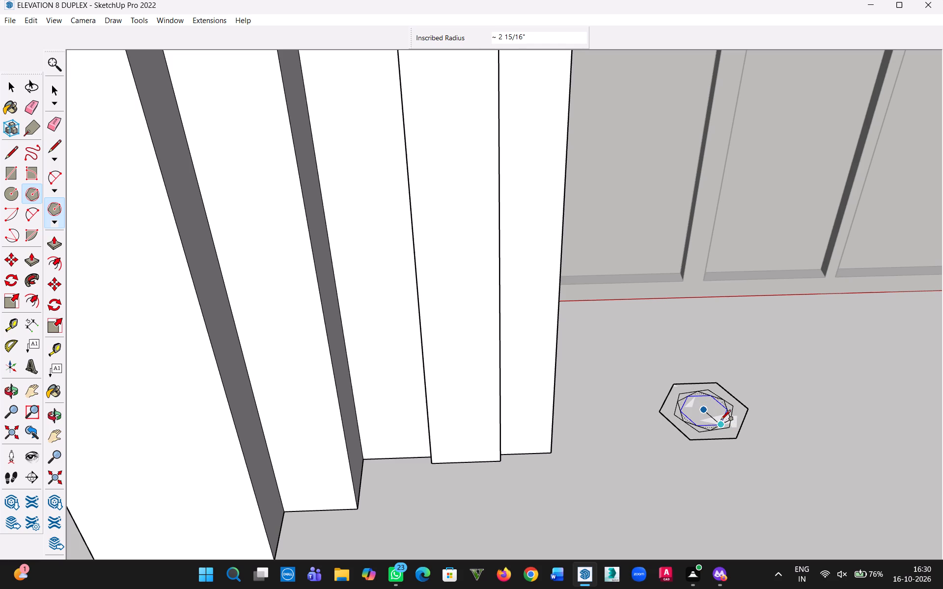
Delete the largest of the four concentric hexagons on the floor before the door.
{"action": "left_click", "coordinate": [6, 84]}
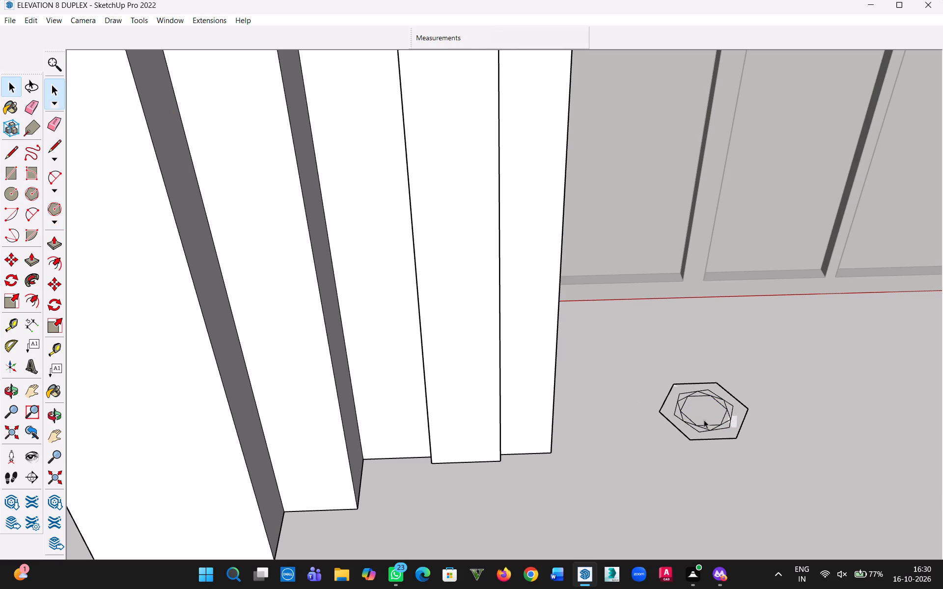
{"action": "scroll", "coordinate": [735, 433], "scroll_direction": "up", "scroll_amount": 10}
{"action": "left_click", "coordinate": [736, 445]}
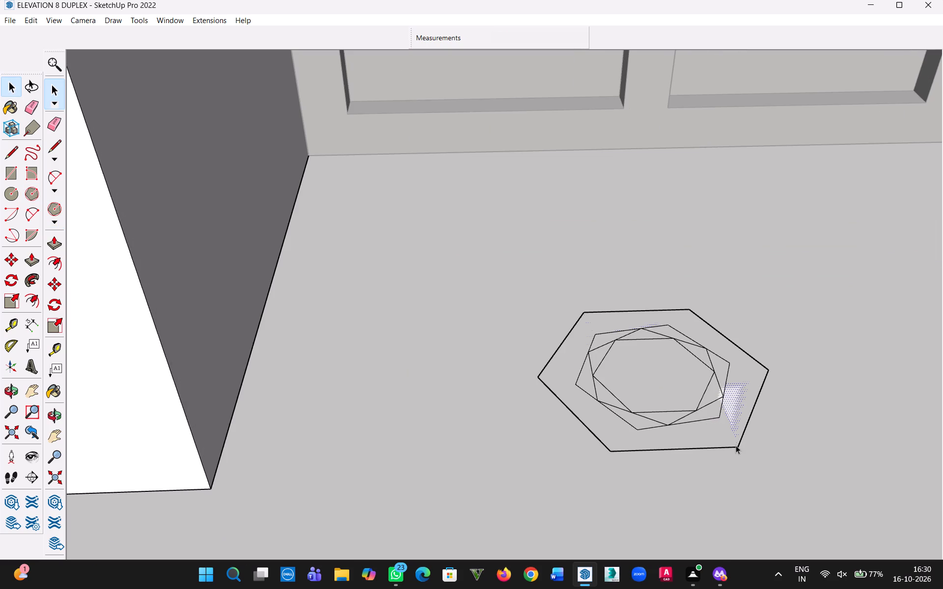
{"action": "key", "text": "Delete"}
{"action": "left_click", "coordinate": [731, 449]}
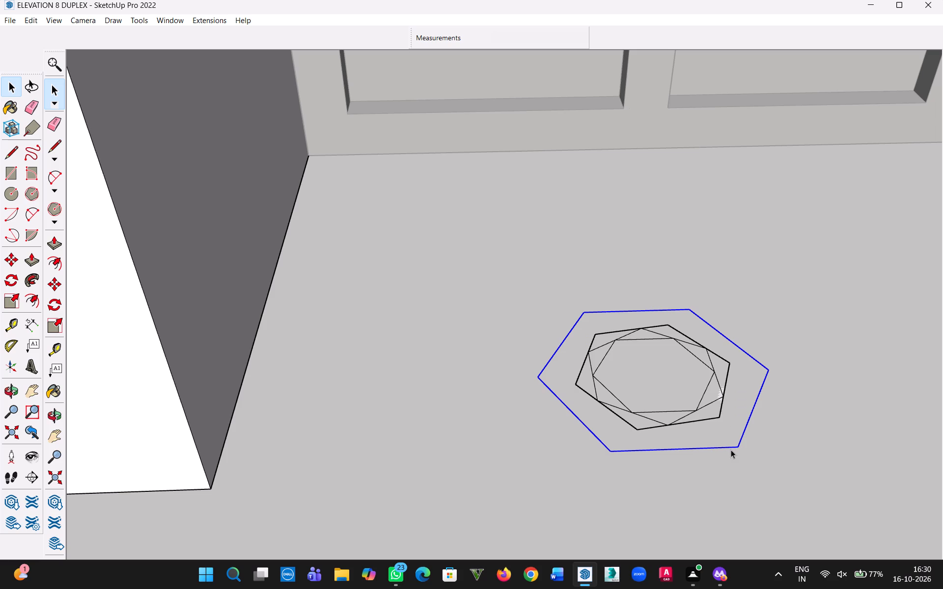
{"action": "key", "text": "ctrl+z"}
{"action": "left_click", "coordinate": [733, 440]}
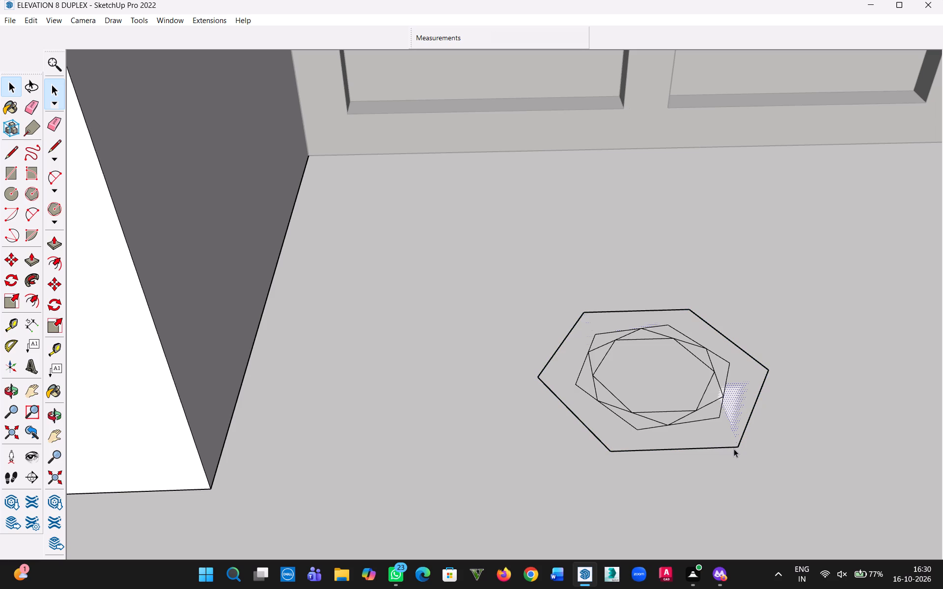
{"action": "left_click", "coordinate": [734, 449]}
{"action": "key", "text": "Delete"}
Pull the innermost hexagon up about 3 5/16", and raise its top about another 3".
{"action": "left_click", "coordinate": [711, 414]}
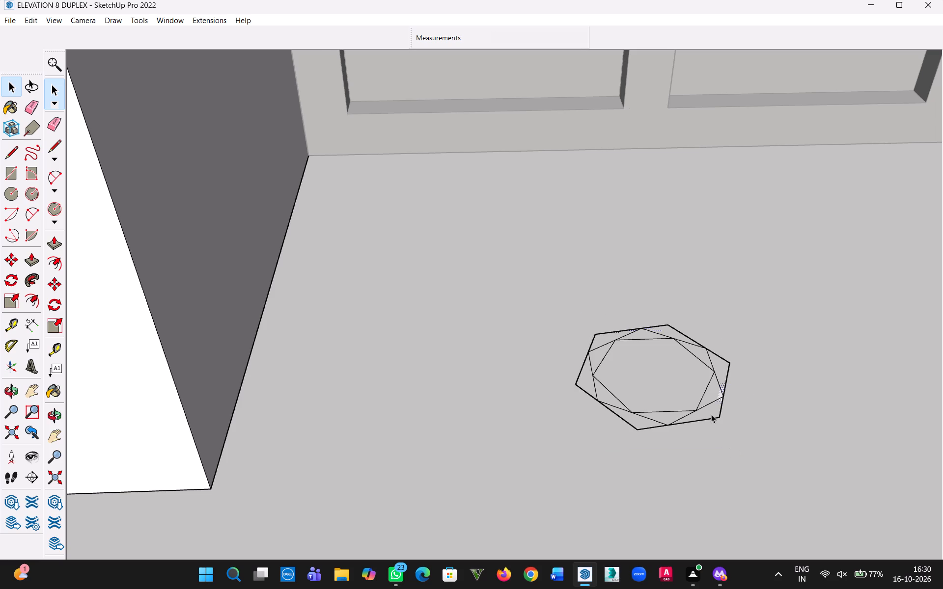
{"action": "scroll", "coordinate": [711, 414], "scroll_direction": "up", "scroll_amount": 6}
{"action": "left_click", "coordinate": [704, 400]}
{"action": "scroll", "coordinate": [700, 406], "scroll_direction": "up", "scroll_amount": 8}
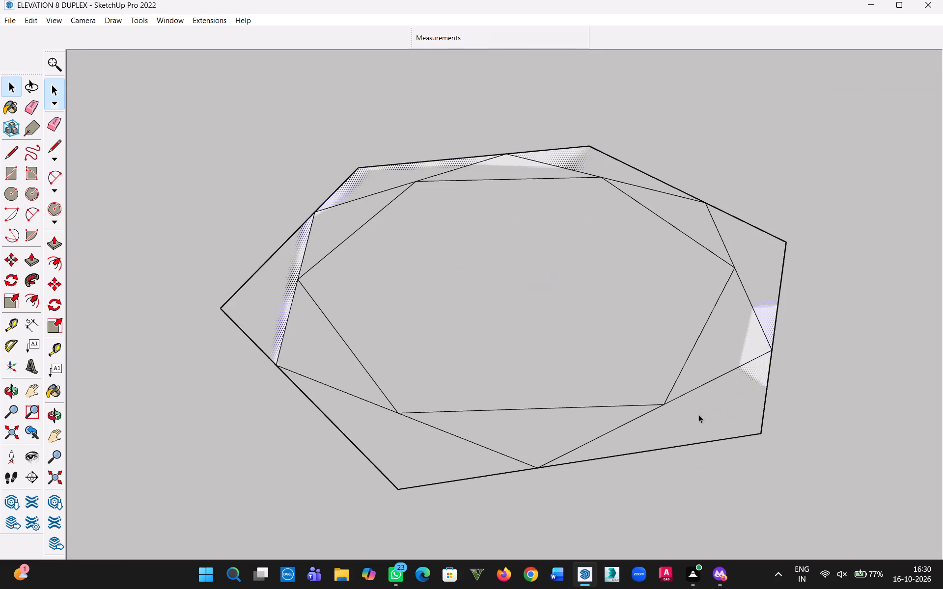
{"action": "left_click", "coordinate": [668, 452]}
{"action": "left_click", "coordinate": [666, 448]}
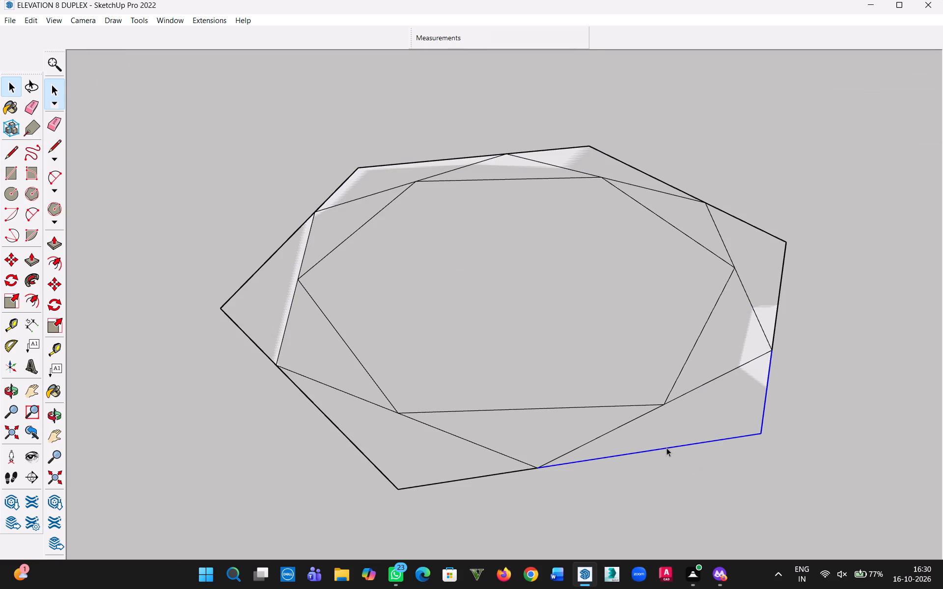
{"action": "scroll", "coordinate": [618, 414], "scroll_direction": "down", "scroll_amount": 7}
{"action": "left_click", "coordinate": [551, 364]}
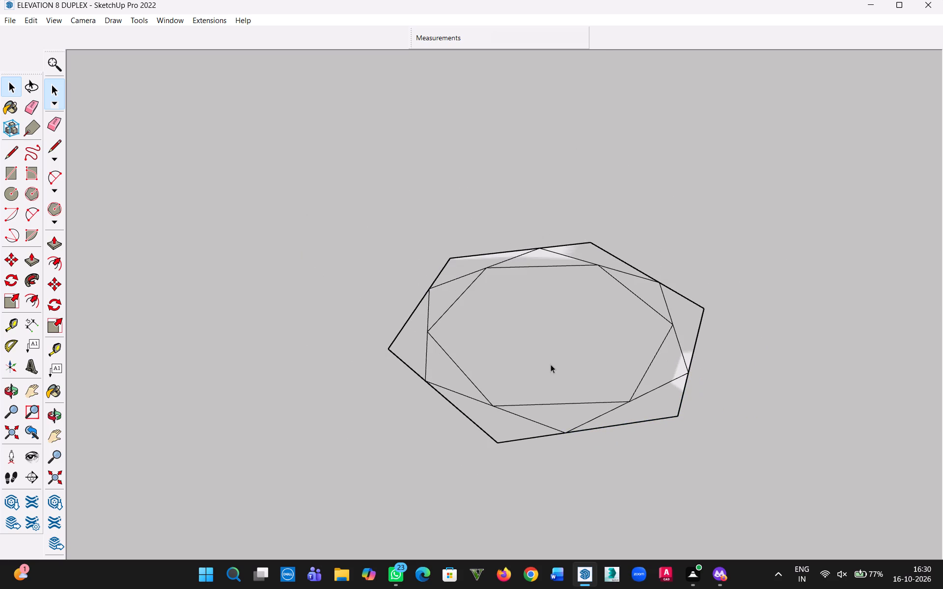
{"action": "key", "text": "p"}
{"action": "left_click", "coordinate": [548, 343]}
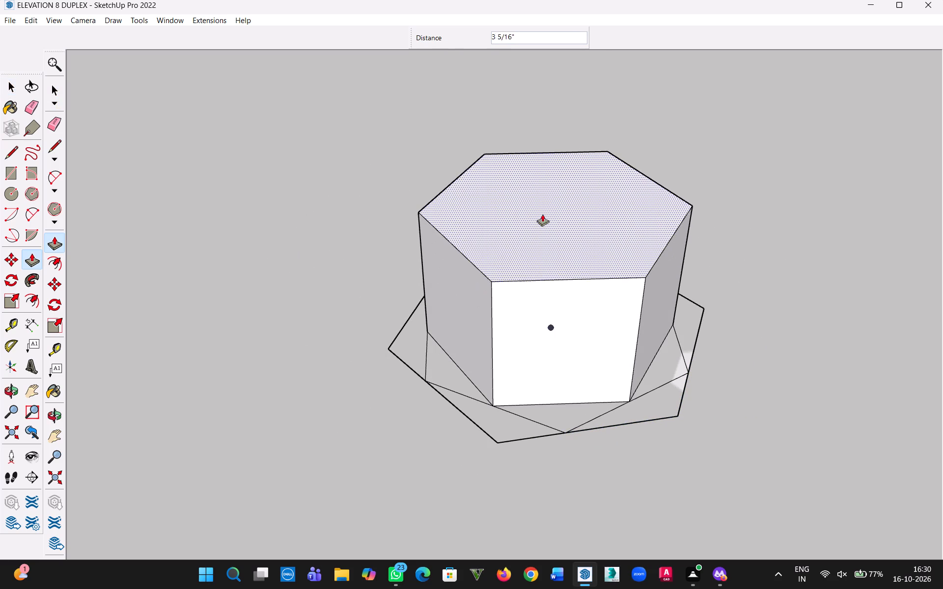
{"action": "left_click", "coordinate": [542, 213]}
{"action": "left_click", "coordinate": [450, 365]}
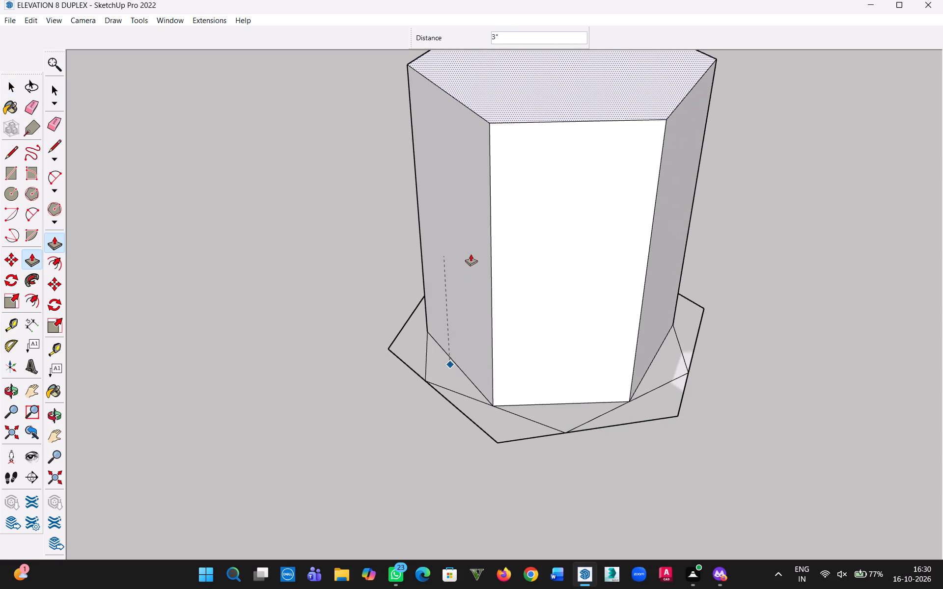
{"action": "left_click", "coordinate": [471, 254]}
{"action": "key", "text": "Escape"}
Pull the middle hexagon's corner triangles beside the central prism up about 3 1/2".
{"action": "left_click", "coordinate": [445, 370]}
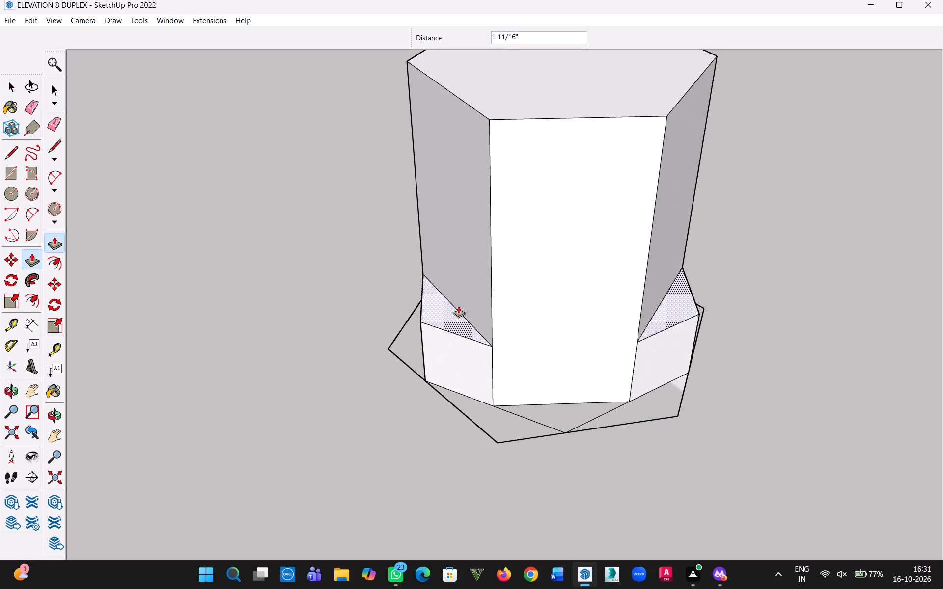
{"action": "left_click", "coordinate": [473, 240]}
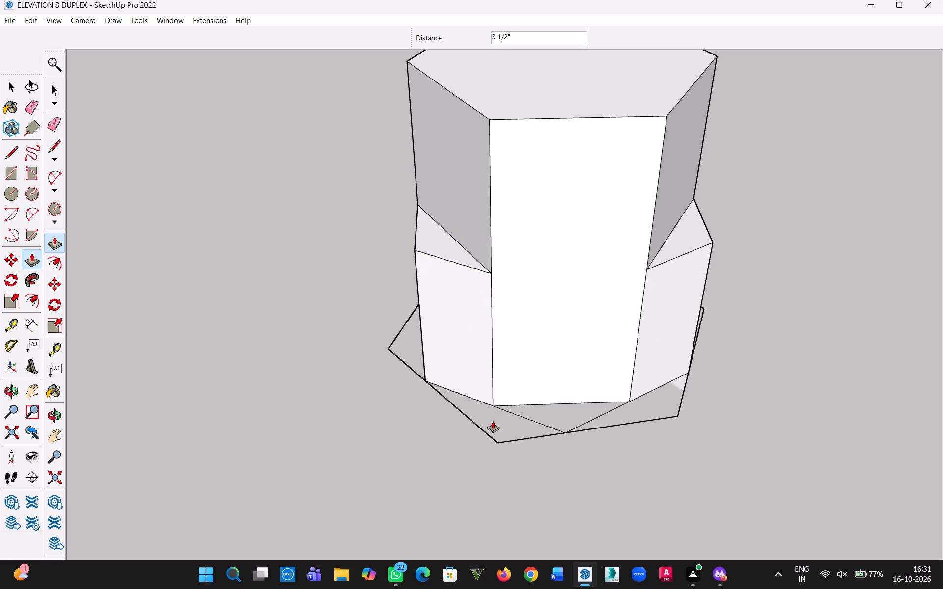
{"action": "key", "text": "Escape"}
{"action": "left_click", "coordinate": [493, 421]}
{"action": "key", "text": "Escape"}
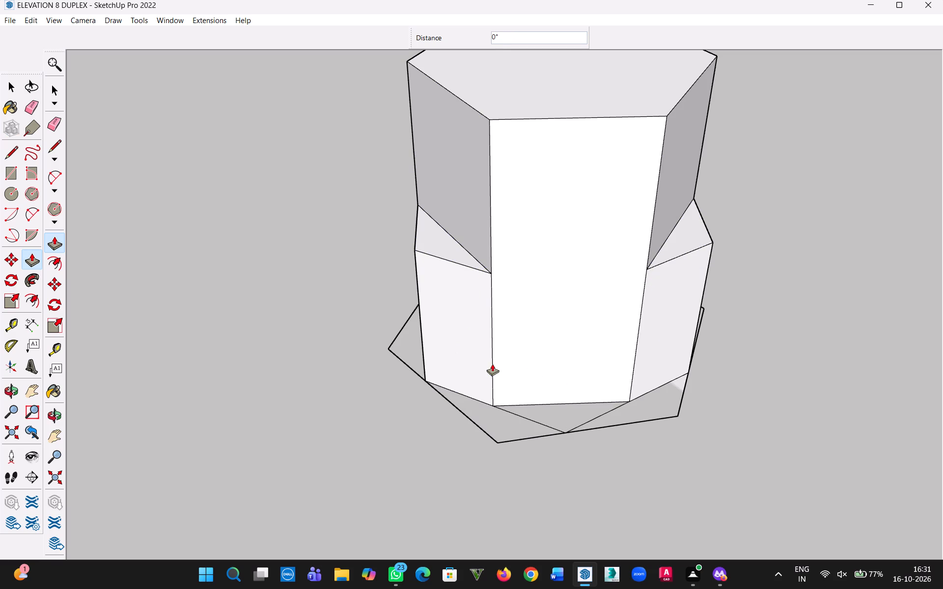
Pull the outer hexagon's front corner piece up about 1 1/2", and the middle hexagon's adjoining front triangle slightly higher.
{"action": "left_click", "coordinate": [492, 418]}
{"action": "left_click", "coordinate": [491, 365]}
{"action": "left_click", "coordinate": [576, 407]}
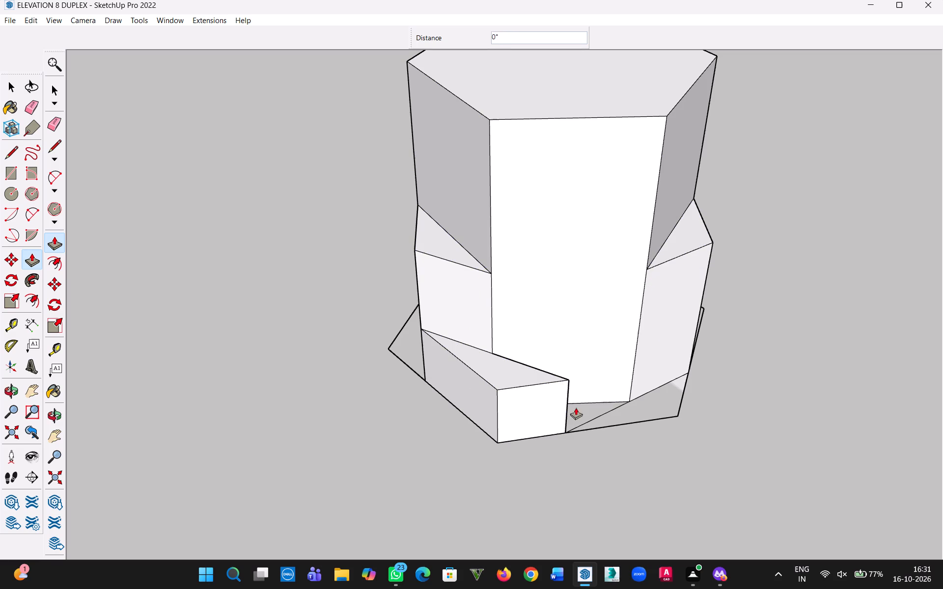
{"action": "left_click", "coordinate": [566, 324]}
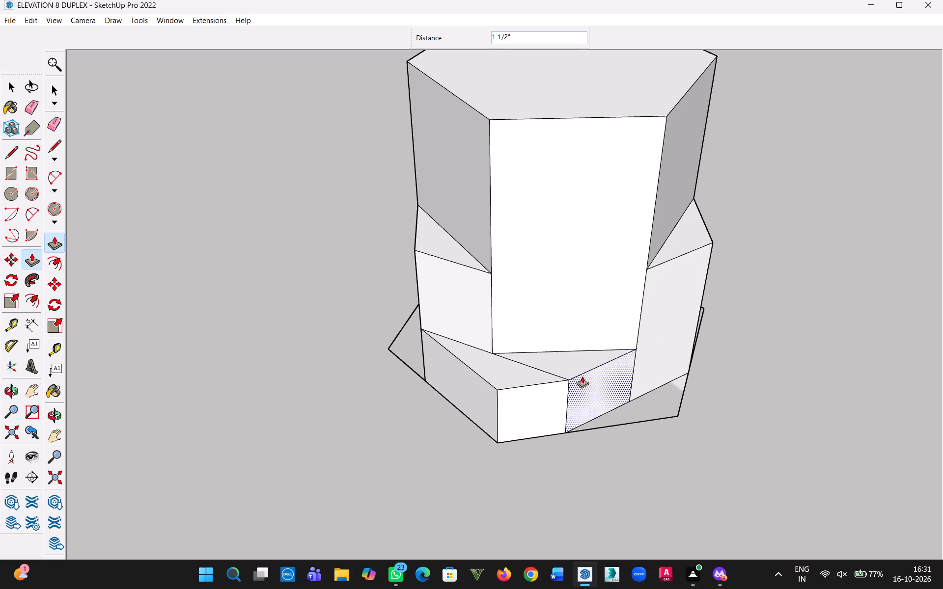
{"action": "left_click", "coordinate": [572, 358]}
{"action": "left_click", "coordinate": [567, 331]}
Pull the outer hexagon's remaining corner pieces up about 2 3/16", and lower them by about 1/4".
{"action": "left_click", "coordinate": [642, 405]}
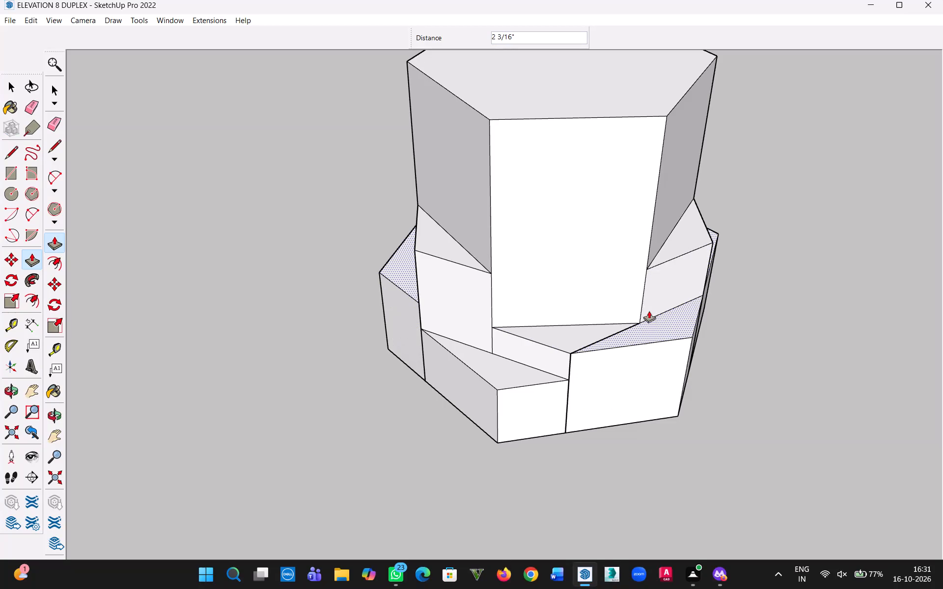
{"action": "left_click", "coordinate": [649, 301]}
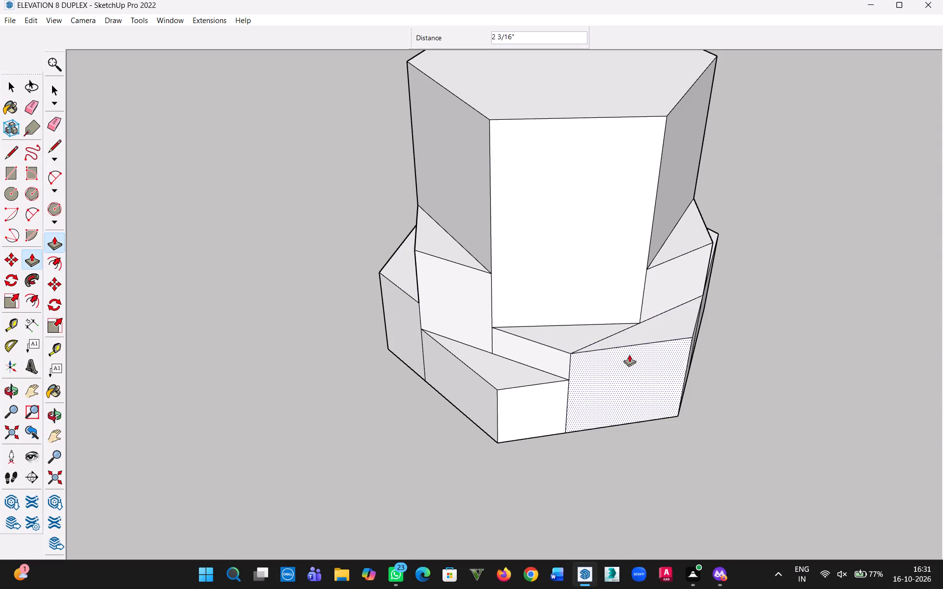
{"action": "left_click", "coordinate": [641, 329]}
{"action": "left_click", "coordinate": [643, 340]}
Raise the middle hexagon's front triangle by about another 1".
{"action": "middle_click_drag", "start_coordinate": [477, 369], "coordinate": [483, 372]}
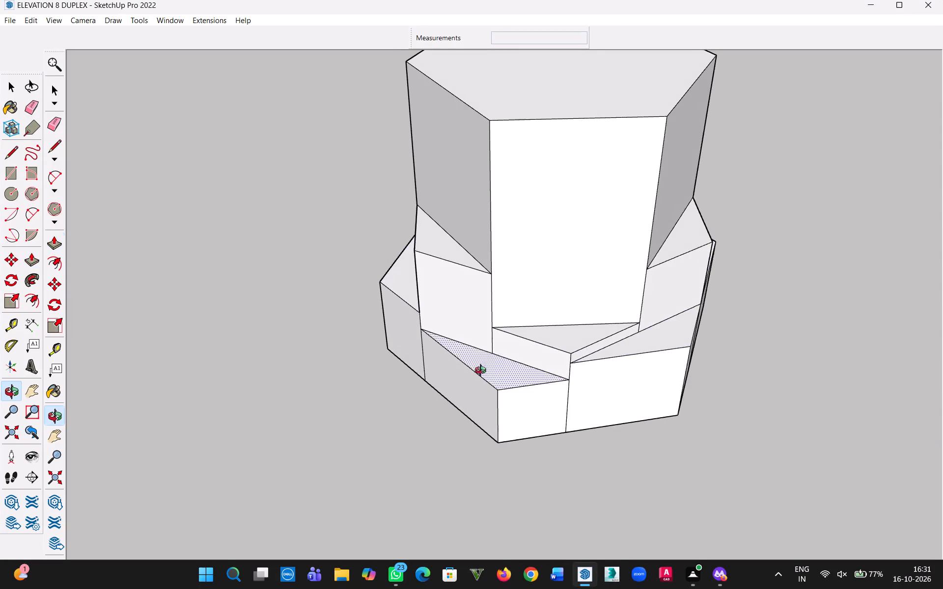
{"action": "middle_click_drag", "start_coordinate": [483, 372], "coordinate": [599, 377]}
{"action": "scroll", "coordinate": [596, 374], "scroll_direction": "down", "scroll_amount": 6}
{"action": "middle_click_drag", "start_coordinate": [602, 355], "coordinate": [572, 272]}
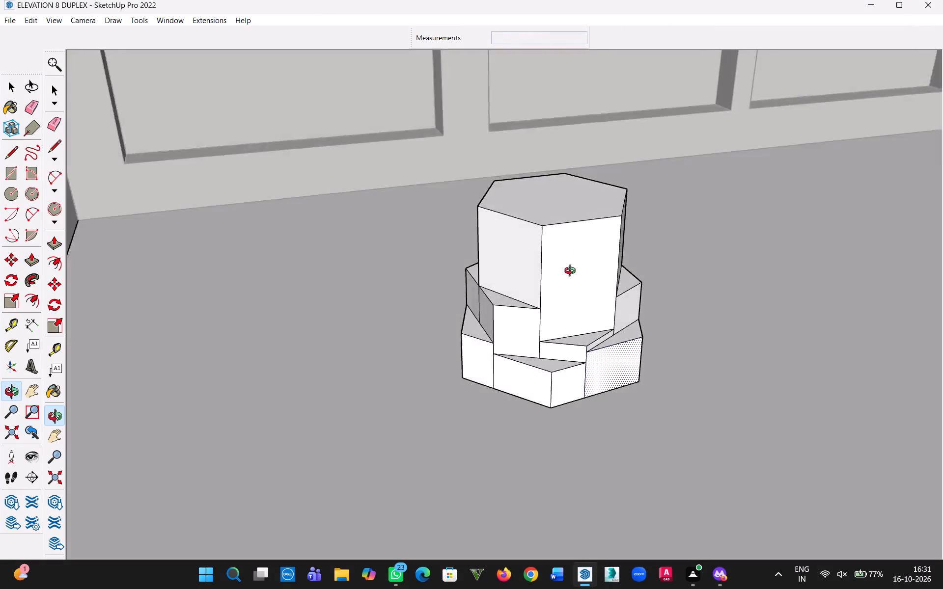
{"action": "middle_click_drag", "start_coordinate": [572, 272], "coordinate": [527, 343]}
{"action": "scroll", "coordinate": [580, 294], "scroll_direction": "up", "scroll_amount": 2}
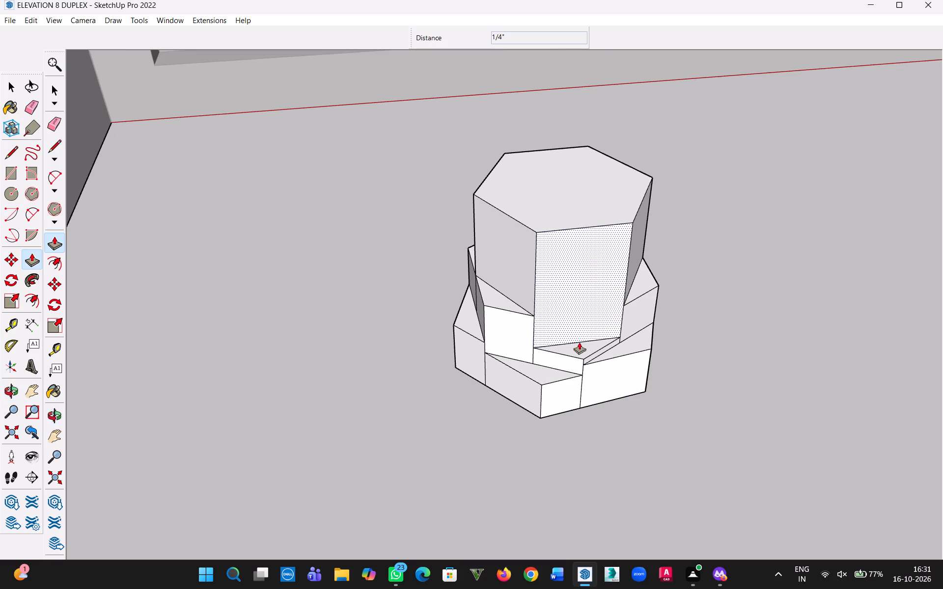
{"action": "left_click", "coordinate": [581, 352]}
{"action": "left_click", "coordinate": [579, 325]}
Examine the stepped hexagonal stack from several sides and in relation to the door jamb.
{"action": "middle_click_drag", "start_coordinate": [616, 342], "coordinate": [680, 283]}
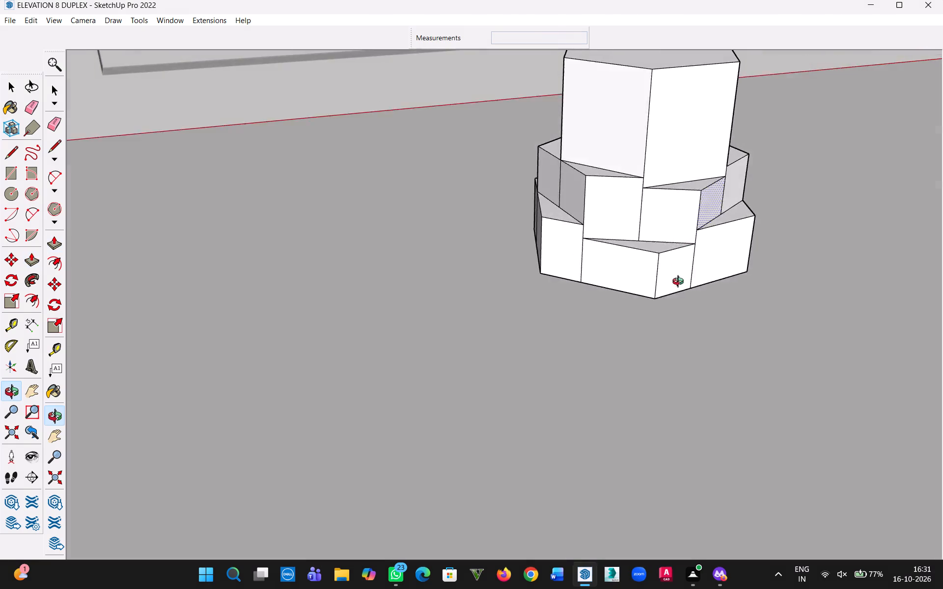
{"action": "middle_click_drag", "start_coordinate": [680, 283], "coordinate": [599, 340]}
{"action": "middle_click_drag", "start_coordinate": [542, 377], "coordinate": [471, 388]}
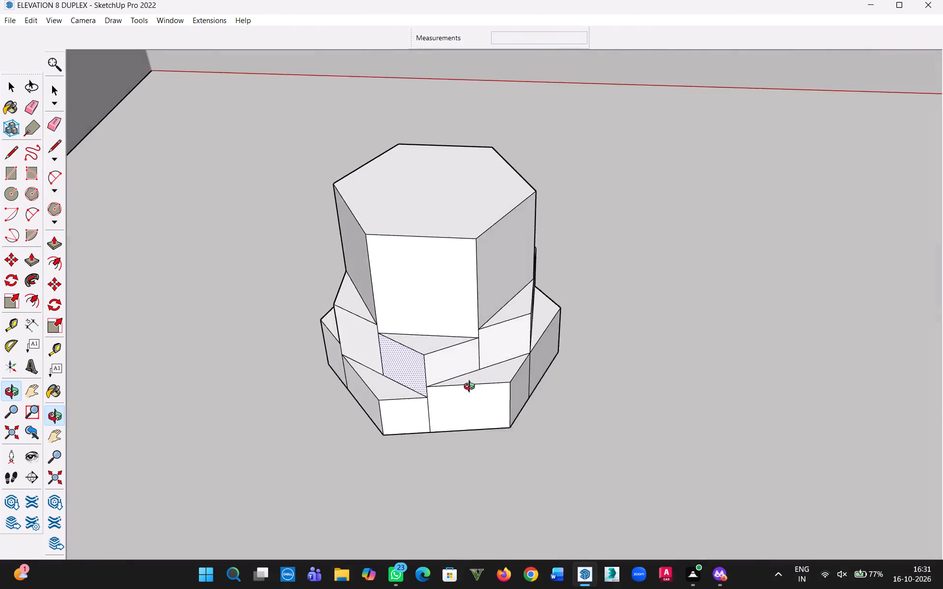
{"action": "middle_click_drag", "start_coordinate": [471, 388], "coordinate": [474, 400]}
{"action": "middle_click", "coordinate": [495, 400]}
{"action": "scroll", "coordinate": [495, 400], "scroll_direction": "down", "scroll_amount": 2}
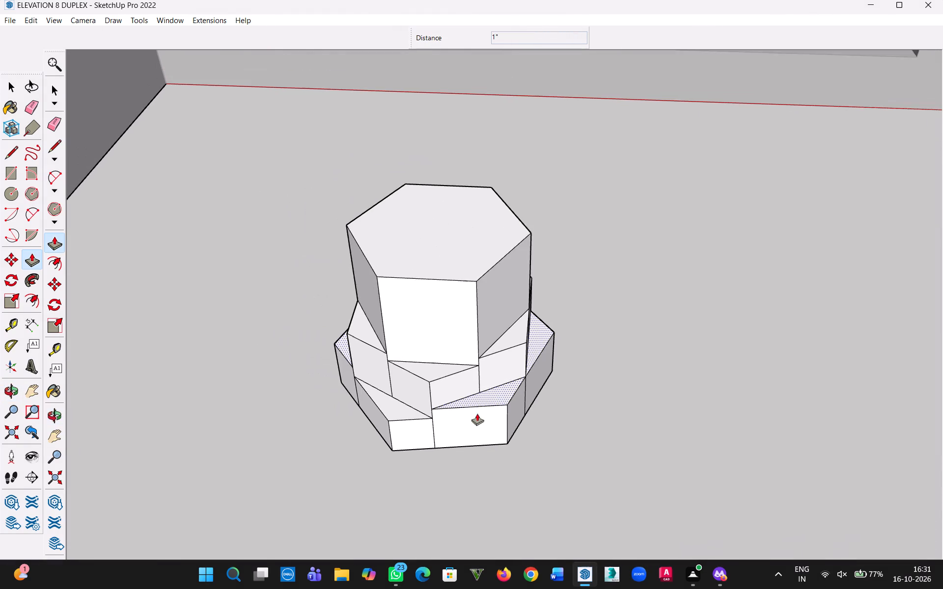
{"action": "scroll", "coordinate": [477, 413], "scroll_direction": "down", "scroll_amount": 12}
{"action": "middle_click_drag", "start_coordinate": [463, 418], "coordinate": [520, 435]}
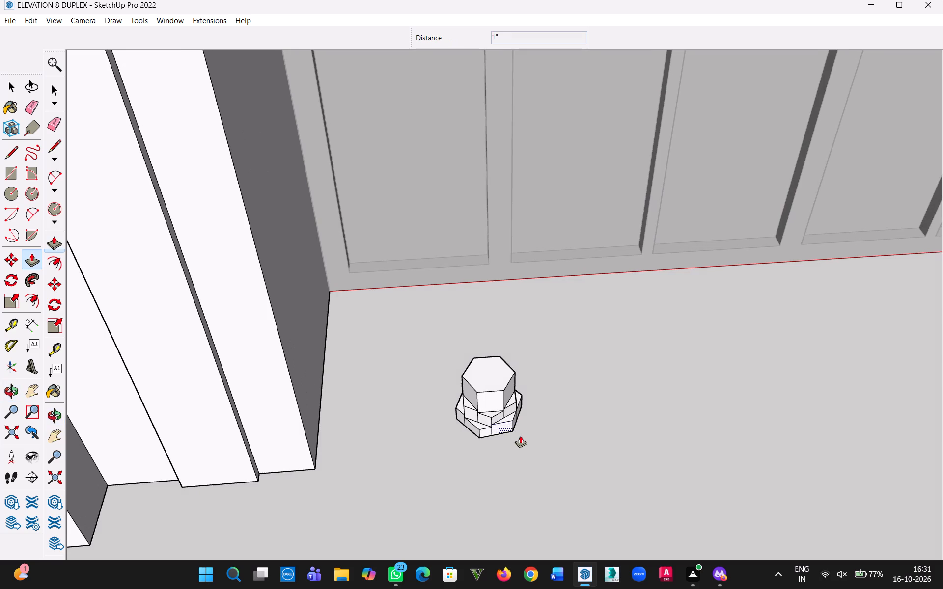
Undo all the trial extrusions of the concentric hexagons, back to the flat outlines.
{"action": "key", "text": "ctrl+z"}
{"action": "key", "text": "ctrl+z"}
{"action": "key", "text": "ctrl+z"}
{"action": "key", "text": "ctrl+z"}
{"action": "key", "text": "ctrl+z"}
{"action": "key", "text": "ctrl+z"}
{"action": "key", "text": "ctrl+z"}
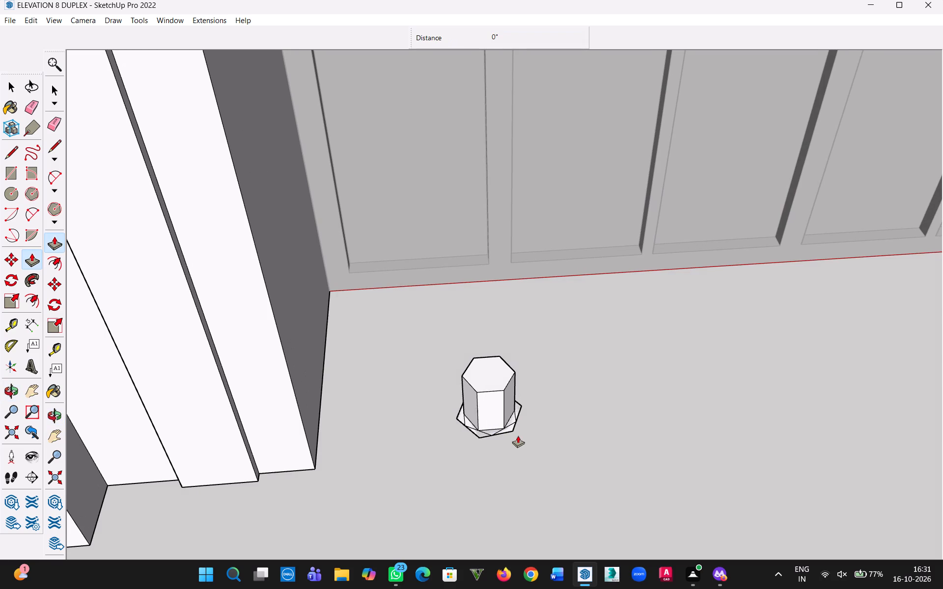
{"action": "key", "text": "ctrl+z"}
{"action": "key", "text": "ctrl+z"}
Draw a straight line through two opposite vertices of the innermost hexagon, extending beyond the outer hexagon on both sides.
{"action": "scroll", "coordinate": [434, 371], "scroll_direction": "up", "scroll_amount": 9}
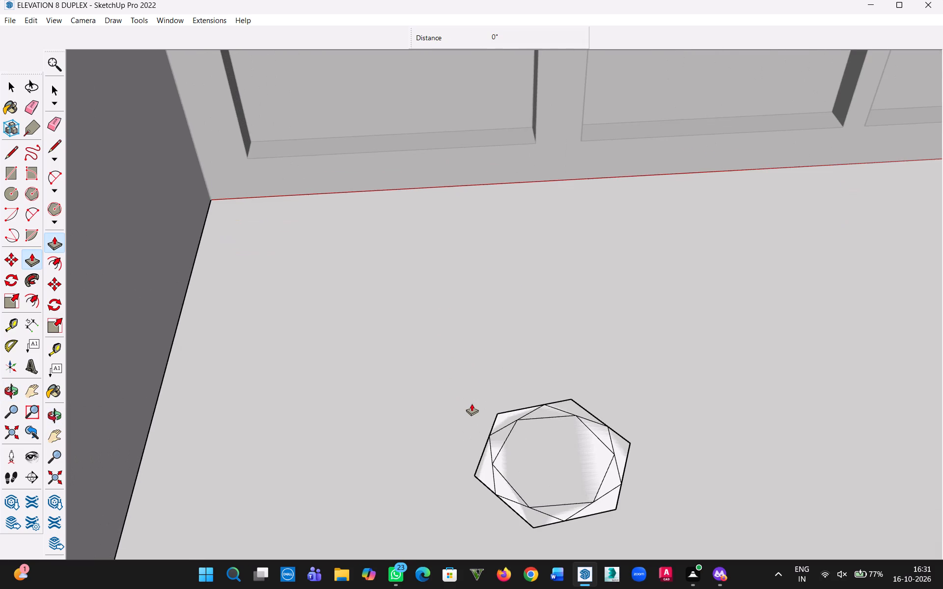
{"action": "scroll", "coordinate": [471, 403], "scroll_direction": "down", "scroll_amount": 1}
{"action": "key", "text": "l"}
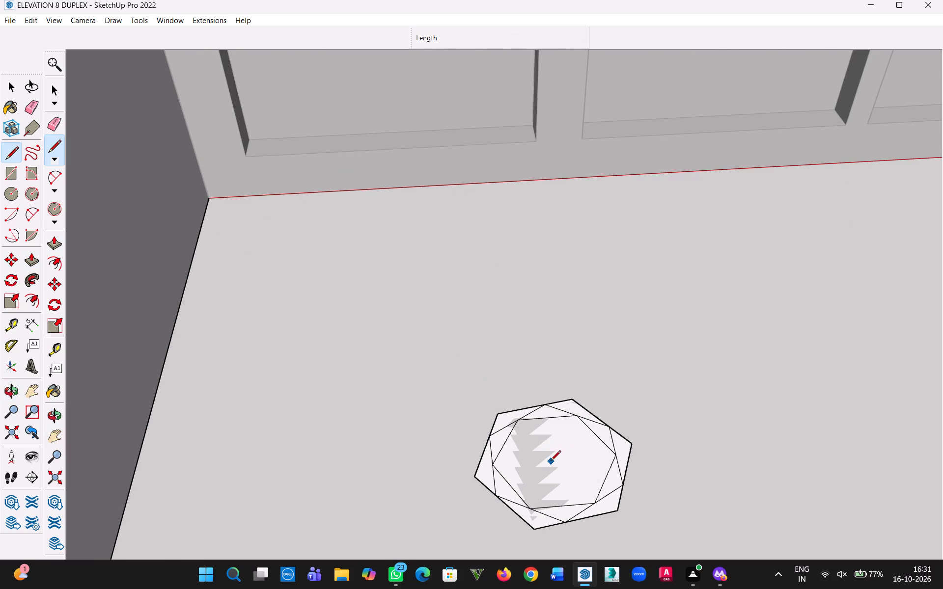
{"action": "left_click", "coordinate": [492, 465]}
{"action": "left_click", "coordinate": [668, 446]}
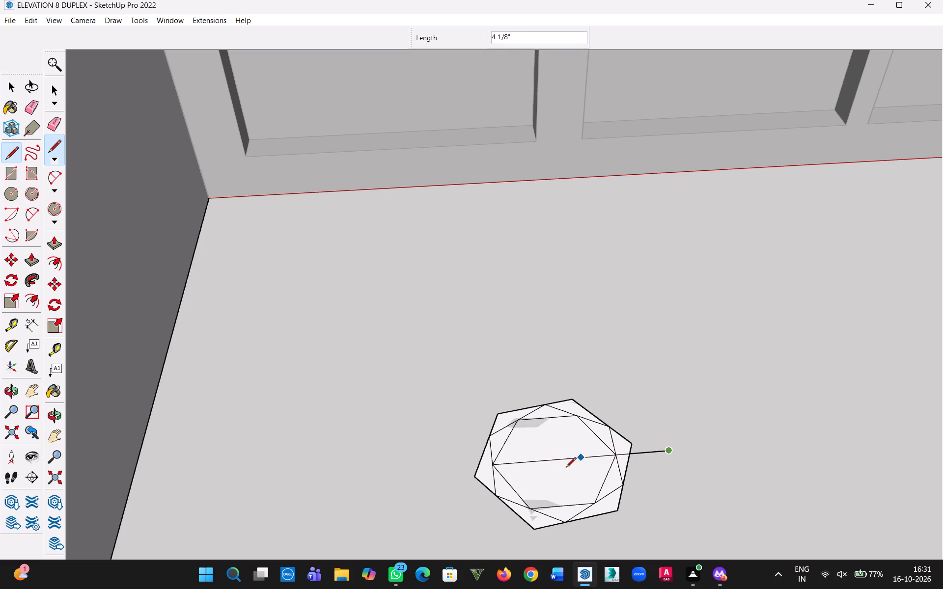
{"action": "left_click", "coordinate": [495, 467]}
{"action": "left_click", "coordinate": [411, 461]}
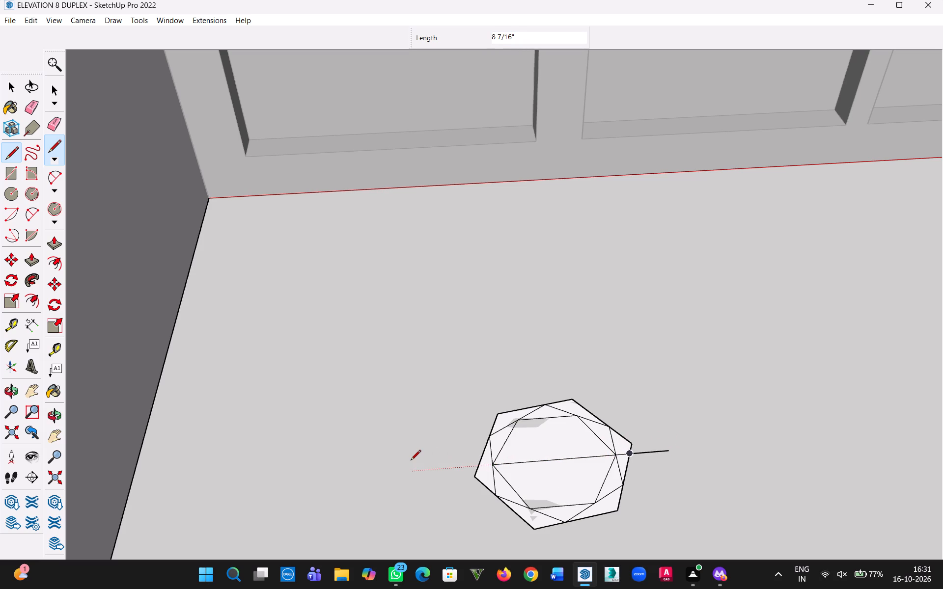
{"action": "left_click", "coordinate": [412, 468]}
{"action": "left_click", "coordinate": [496, 462]}
{"action": "key", "text": "Escape"}
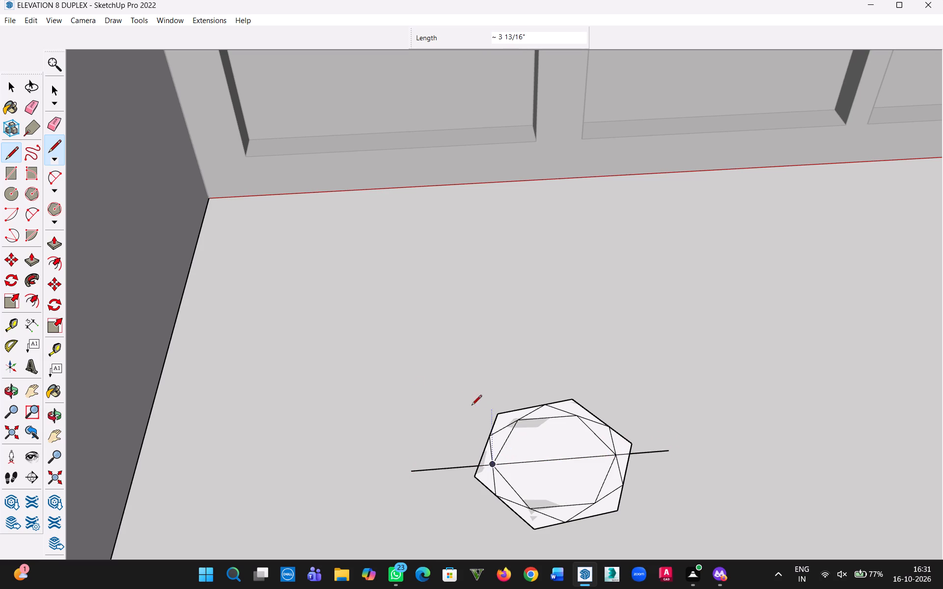
{"action": "key", "text": "Escape"}
{"action": "key", "text": "Escape"}
Delete the short middle-hexagon edge segment at the rear corner on the jamb side of the dividing line.
{"action": "left_click", "coordinate": [6, 85]}
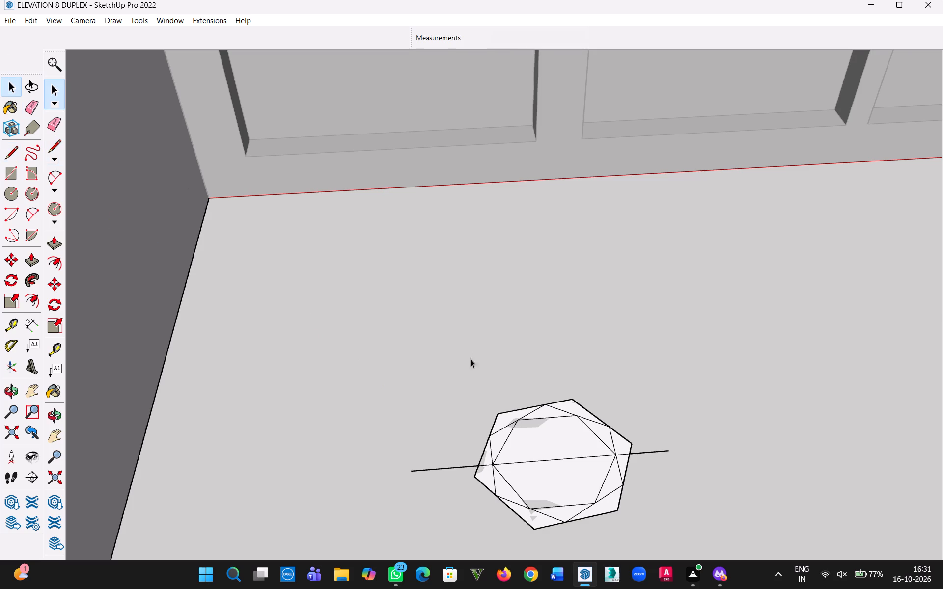
{"action": "left_click_drag", "start_coordinate": [475, 416], "coordinate": [588, 438]}
{"action": "key", "text": "Delete"}
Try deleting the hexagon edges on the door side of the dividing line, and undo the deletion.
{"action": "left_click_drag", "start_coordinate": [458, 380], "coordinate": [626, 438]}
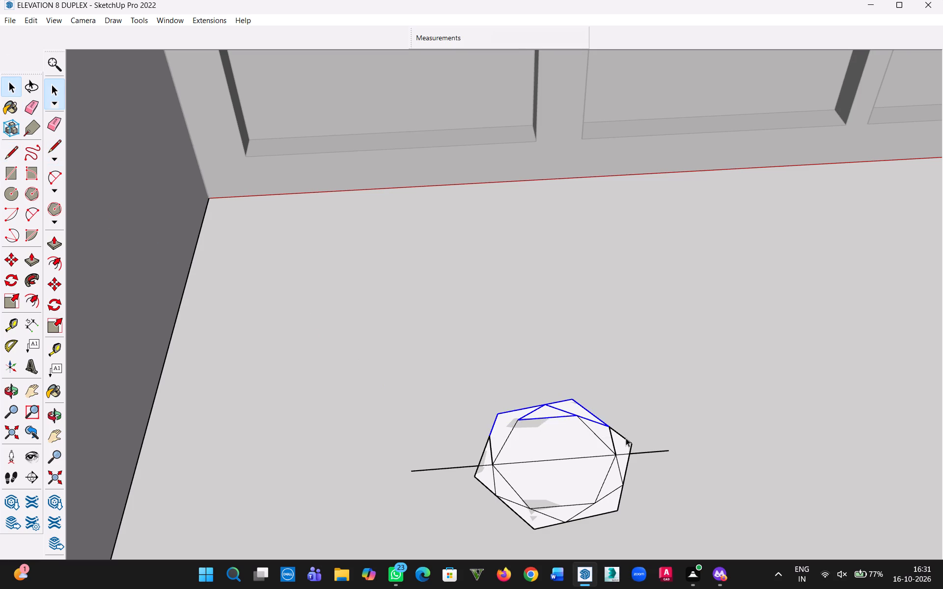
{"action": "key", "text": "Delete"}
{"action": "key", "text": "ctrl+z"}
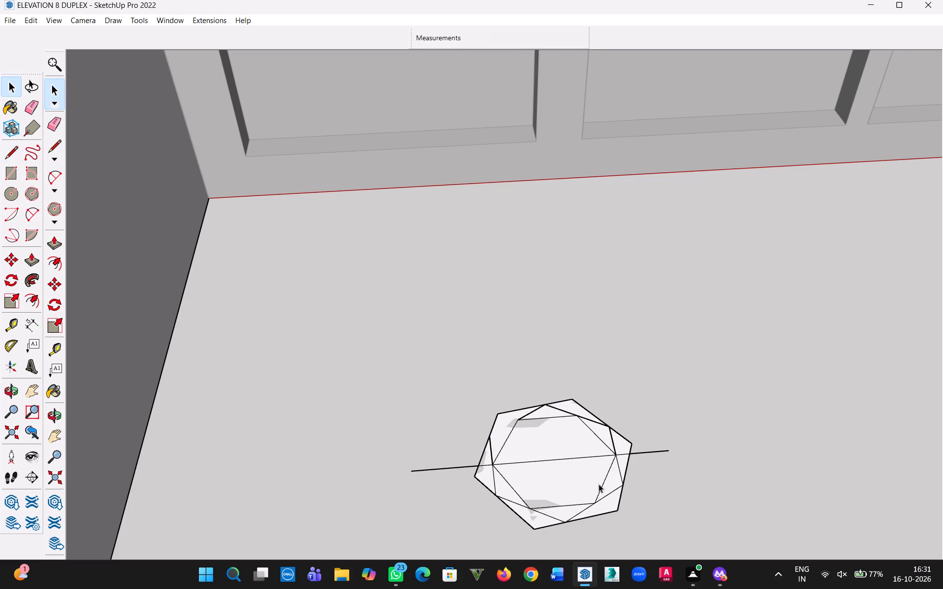
Delete the inner, middle and outer hexagon edges on the door side of the dividing line, at its end nearest the side wall.
{"action": "scroll", "coordinate": [599, 484], "scroll_direction": "up", "scroll_amount": 9}
{"action": "middle_click_drag", "start_coordinate": [475, 440], "coordinate": [508, 264]}
{"action": "middle_click_drag", "start_coordinate": [513, 269], "coordinate": [511, 400]}
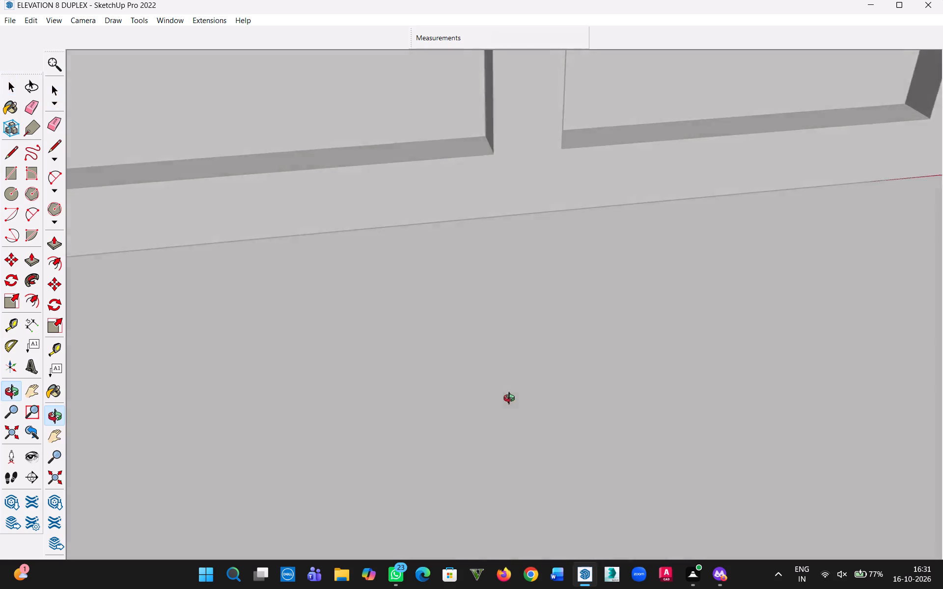
{"action": "middle_click_drag", "start_coordinate": [511, 400], "coordinate": [508, 405]}
{"action": "scroll", "coordinate": [537, 450], "scroll_direction": "down", "scroll_amount": 8}
{"action": "key", "text": "h"}
{"action": "left_click_drag", "start_coordinate": [561, 543], "coordinate": [514, 340]}
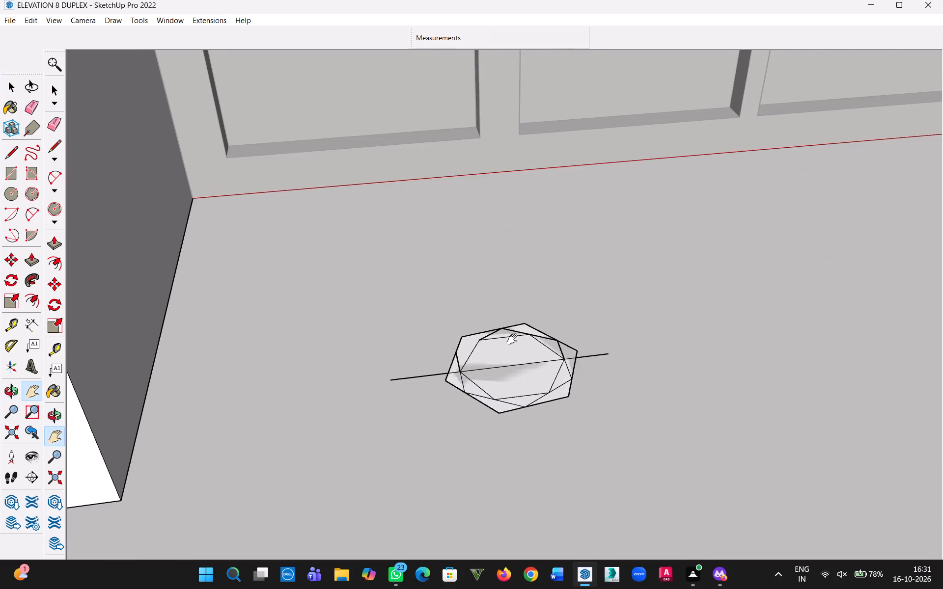
{"action": "middle_click_drag", "start_coordinate": [517, 360], "coordinate": [523, 473]}
{"action": "key", "text": "Escape"}
{"action": "scroll", "coordinate": [473, 424], "scroll_direction": "up", "scroll_amount": 6}
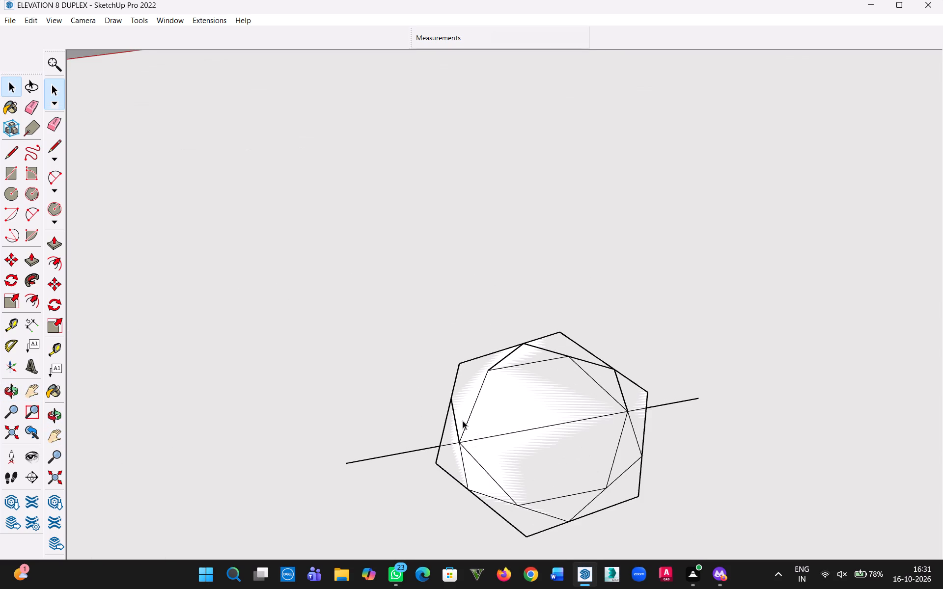
{"action": "left_click", "coordinate": [468, 424]}
{"action": "key", "text": "Delete"}
{"action": "left_click", "coordinate": [455, 425]}
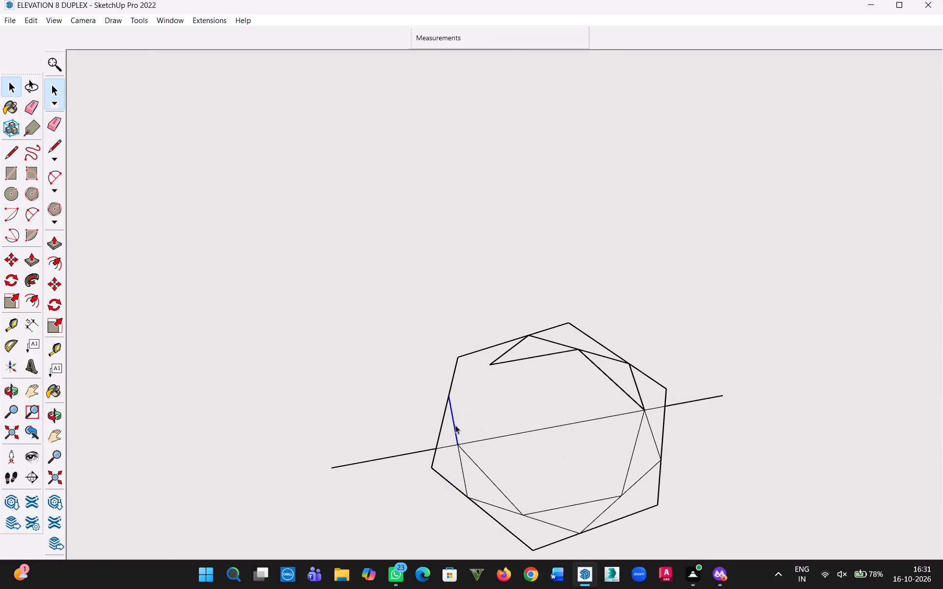
{"action": "key", "text": "Delete"}
{"action": "left_click", "coordinate": [443, 422]}
{"action": "key", "text": "Delete"}
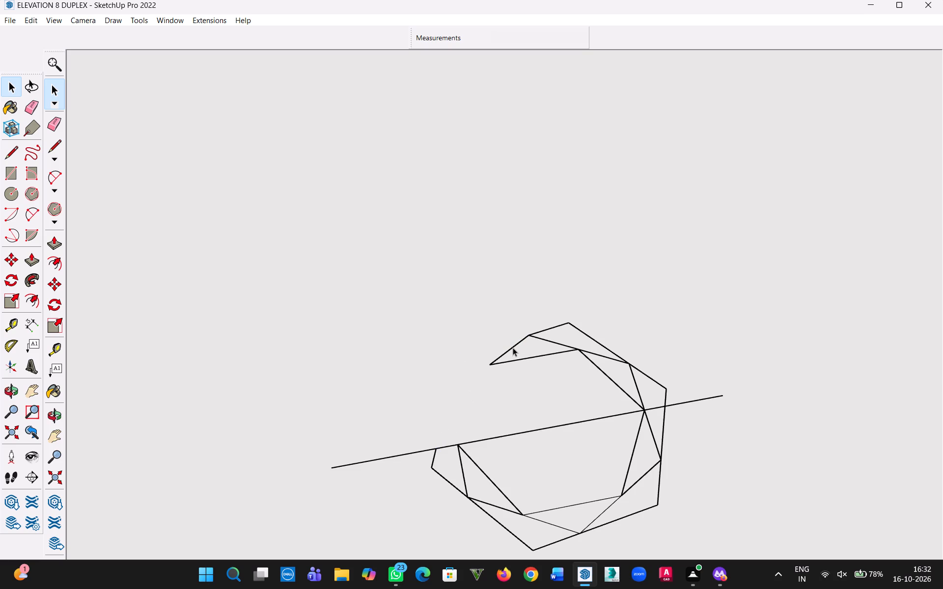
Delete the remaining hexagon edges on the door side of the dividing line, leaving only the front half of the outline.
{"action": "left_click", "coordinate": [513, 348]}
{"action": "key", "text": "Delete"}
{"action": "left_click", "coordinate": [525, 359]}
{"action": "key", "text": "Delete"}
{"action": "left_click", "coordinate": [564, 343]}
{"action": "key", "text": "Delete"}
{"action": "left_click_drag", "start_coordinate": [538, 305], "coordinate": [666, 389]}
{"action": "key", "text": "Delete"}
{"action": "left_click_drag", "start_coordinate": [672, 390], "coordinate": [533, 325]}
{"action": "key", "text": "Delete"}
Erase both ends of the dividing line that overhang the halved outer hexagon.
{"action": "scroll", "coordinate": [558, 480], "scroll_direction": "up", "scroll_amount": 3}
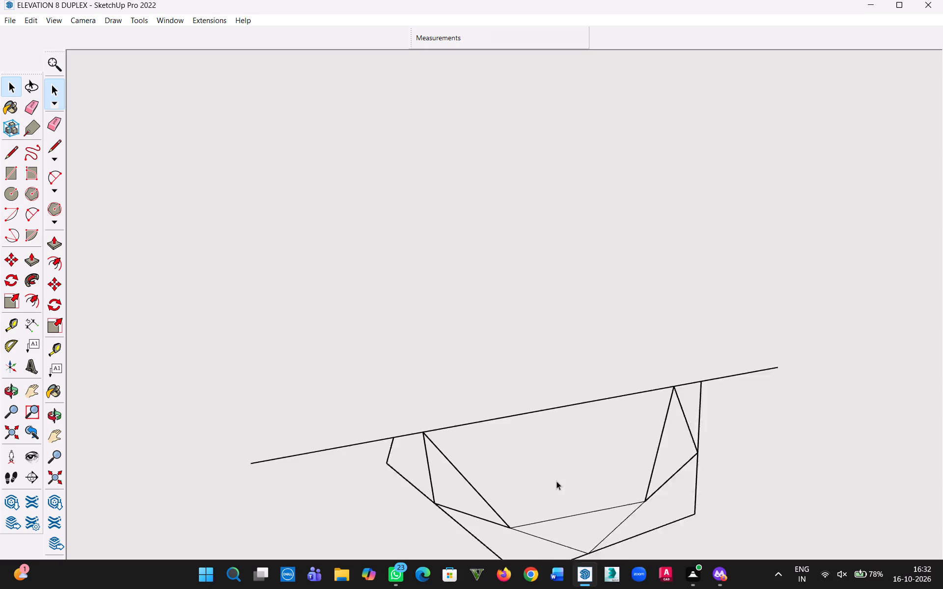
{"action": "scroll", "coordinate": [556, 481], "scroll_direction": "up", "scroll_amount": 1}
{"action": "scroll", "coordinate": [558, 477], "scroll_direction": "down", "scroll_amount": 2}
{"action": "middle_click_drag", "start_coordinate": [558, 480], "coordinate": [560, 356]}
{"action": "left_click_drag", "start_coordinate": [560, 356], "coordinate": [566, 332]}
{"action": "right_click_drag", "start_coordinate": [560, 356], "coordinate": [566, 332]}
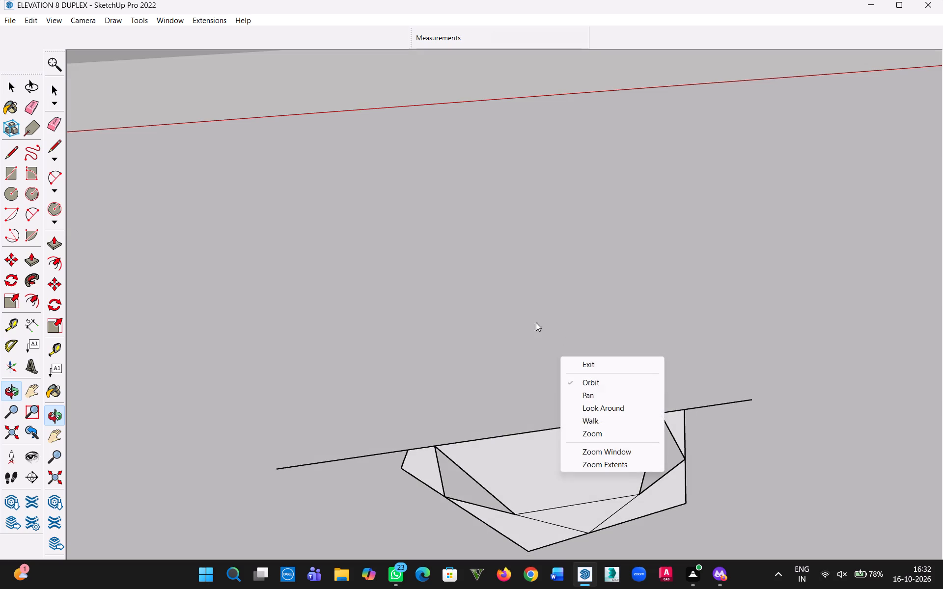
{"action": "left_click", "coordinate": [517, 318]}
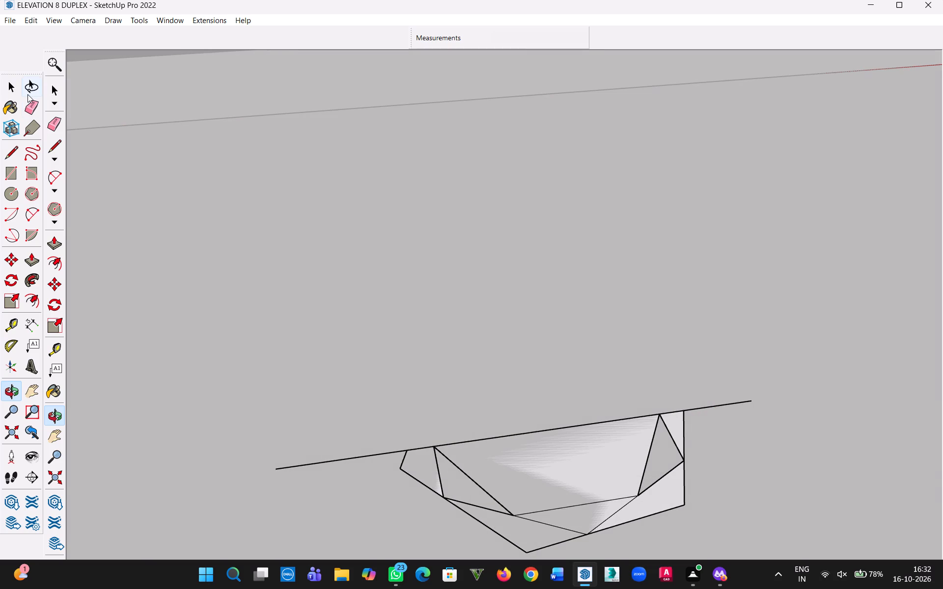
{"action": "left_click", "coordinate": [21, 89]}
{"action": "key", "text": "e"}
{"action": "left_click_drag", "start_coordinate": [723, 407], "coordinate": [711, 386]}
{"action": "left_click_drag", "start_coordinate": [362, 443], "coordinate": [361, 482]}
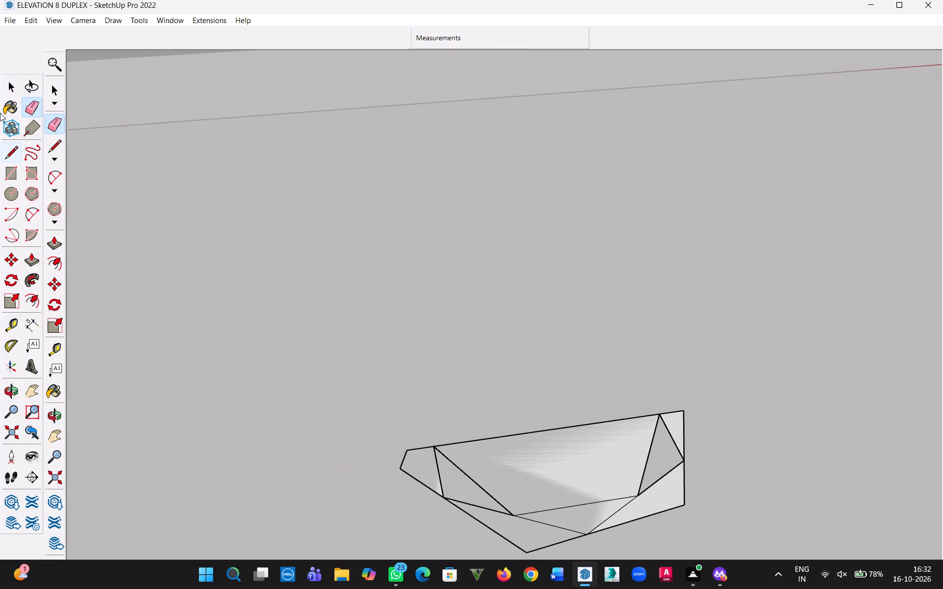
{"action": "left_click", "coordinate": [15, 87]}
Extrude the inner half-hexagon face upward 2' 6".
{"action": "scroll", "coordinate": [527, 319], "scroll_direction": "down", "scroll_amount": 7}
{"action": "middle_click_drag", "start_coordinate": [555, 389], "coordinate": [519, 432]}
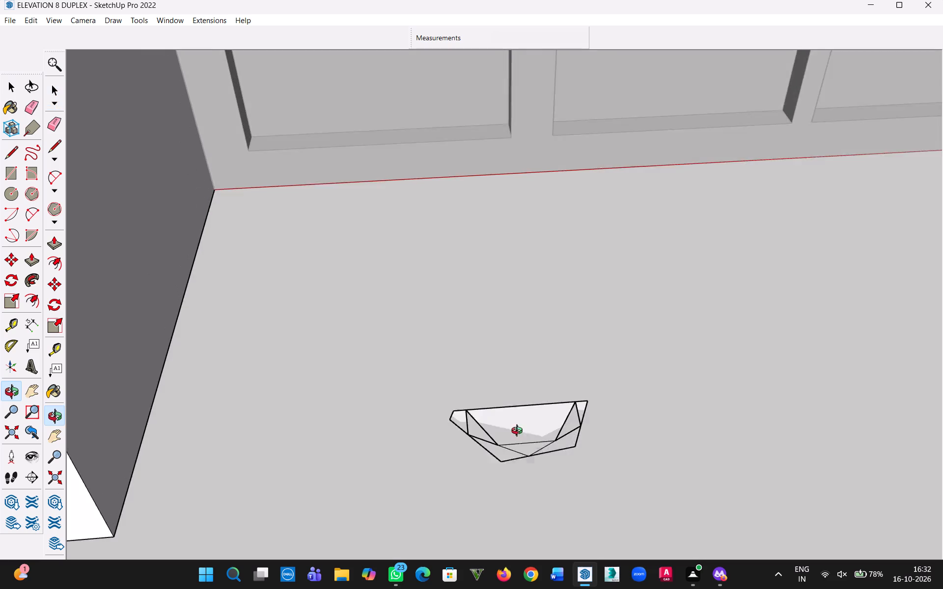
{"action": "middle_click_drag", "start_coordinate": [519, 432], "coordinate": [518, 434]}
{"action": "scroll", "coordinate": [499, 455], "scroll_direction": "up", "scroll_amount": 6}
{"action": "key", "text": "p"}
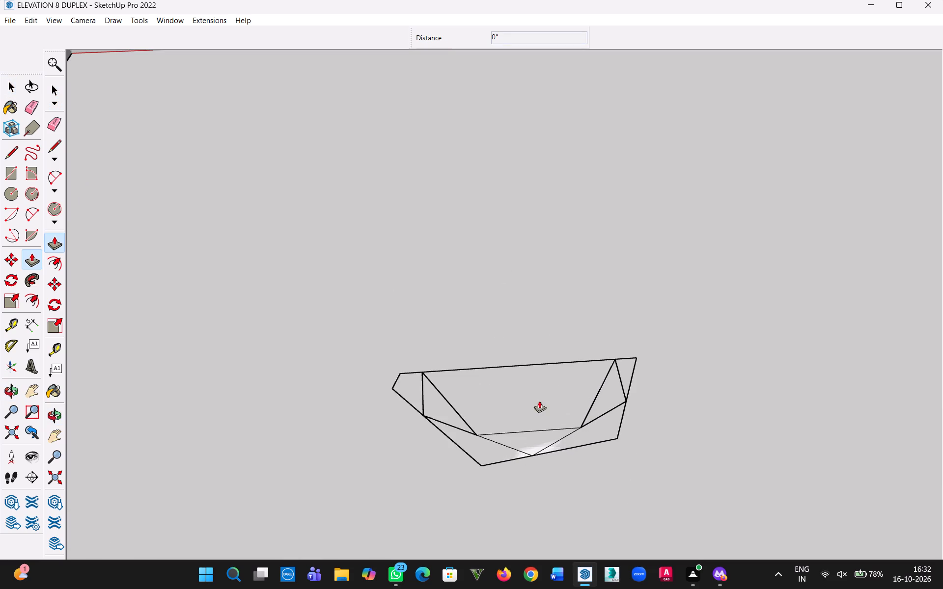
{"action": "left_click", "coordinate": [538, 401]}
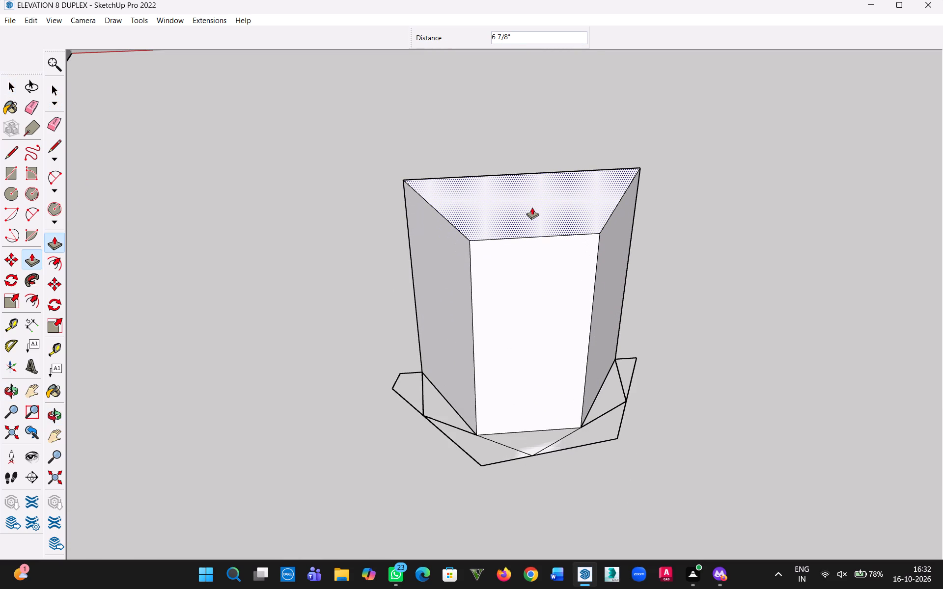
{"action": "type", "text": "2'"}
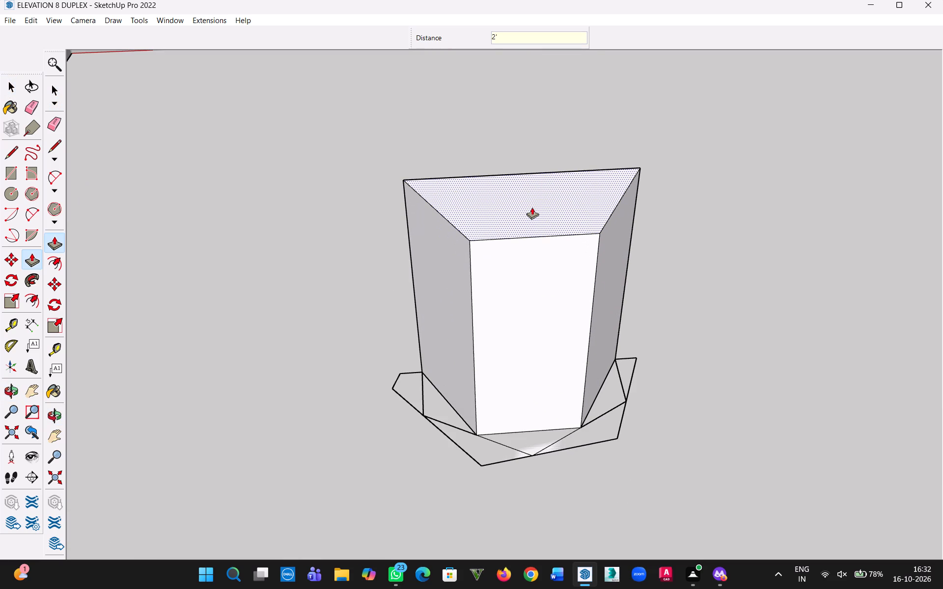
{"action": "type", "text": "6\""}
{"action": "key", "text": "Return"}
Extrude the outer corner face nearest the side wall upward 2'.
{"action": "scroll", "coordinate": [505, 310], "scroll_direction": "down", "scroll_amount": 7}
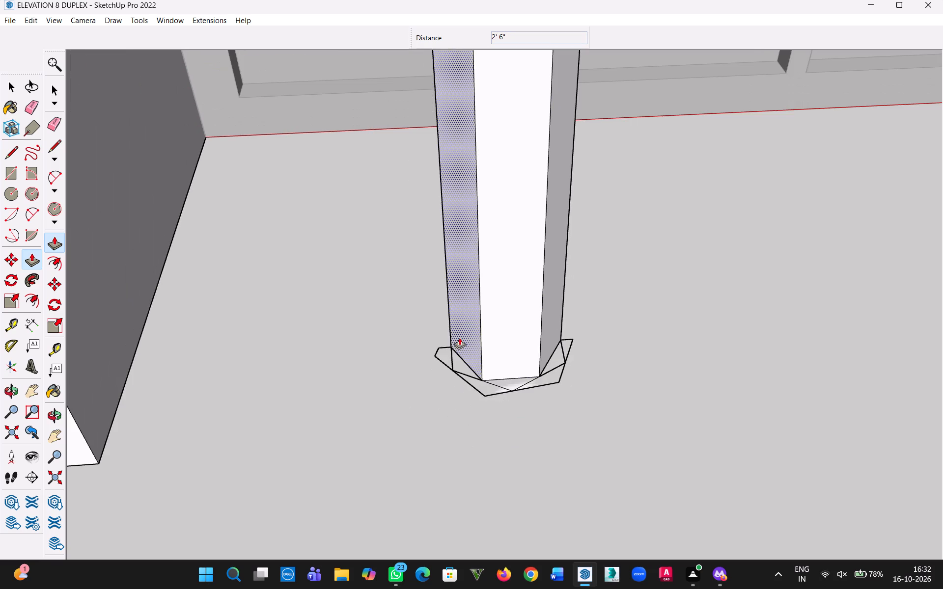
{"action": "left_click", "coordinate": [443, 350]}
{"action": "type", "text": "2'"}
{"action": "key", "text": "Return"}
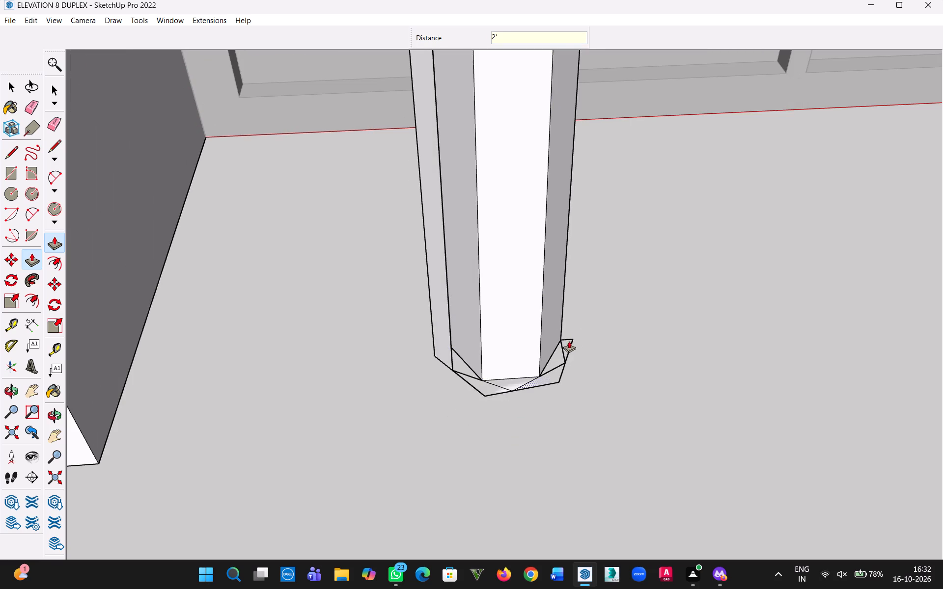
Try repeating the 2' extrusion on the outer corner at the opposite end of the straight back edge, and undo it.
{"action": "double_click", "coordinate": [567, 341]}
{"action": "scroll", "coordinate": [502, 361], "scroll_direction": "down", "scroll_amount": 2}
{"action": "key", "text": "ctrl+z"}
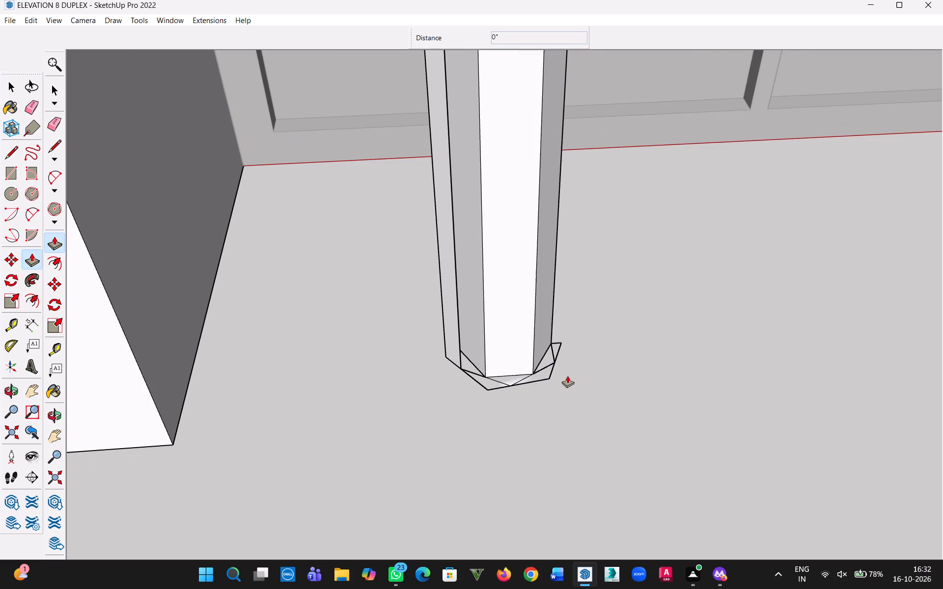
Repeat the 2' extrusion on the outer corner faces at the end farther from the side wall.
{"action": "scroll", "coordinate": [568, 338], "scroll_direction": "up", "scroll_amount": 8}
{"action": "double_click", "coordinate": [540, 353]}
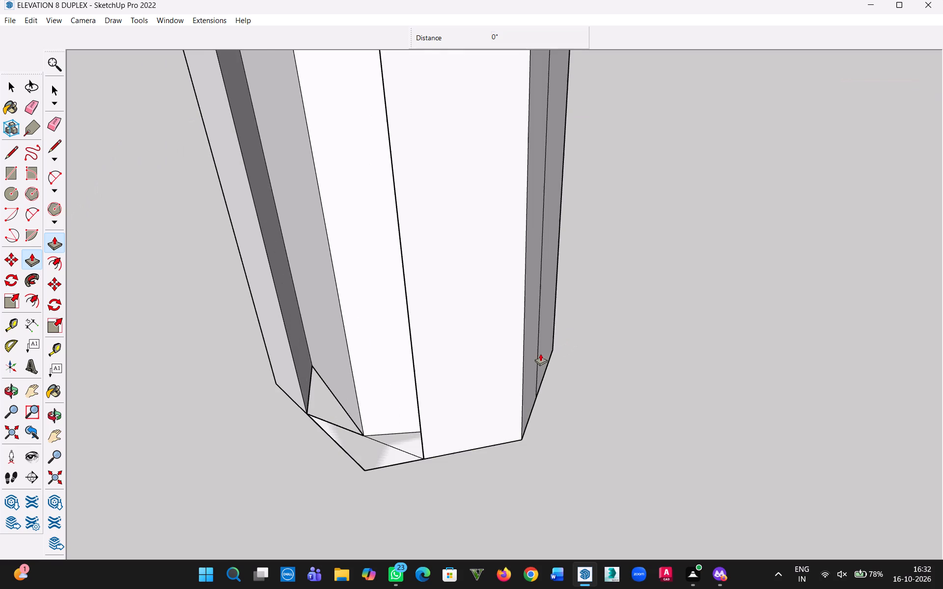
{"action": "scroll", "coordinate": [540, 353], "scroll_direction": "down", "scroll_amount": 2}
{"action": "middle_click_drag", "start_coordinate": [538, 357], "coordinate": [526, 488]}
{"action": "scroll", "coordinate": [492, 343], "scroll_direction": "down", "scroll_amount": 11}
{"action": "middle_click_drag", "start_coordinate": [497, 294], "coordinate": [529, 307]}
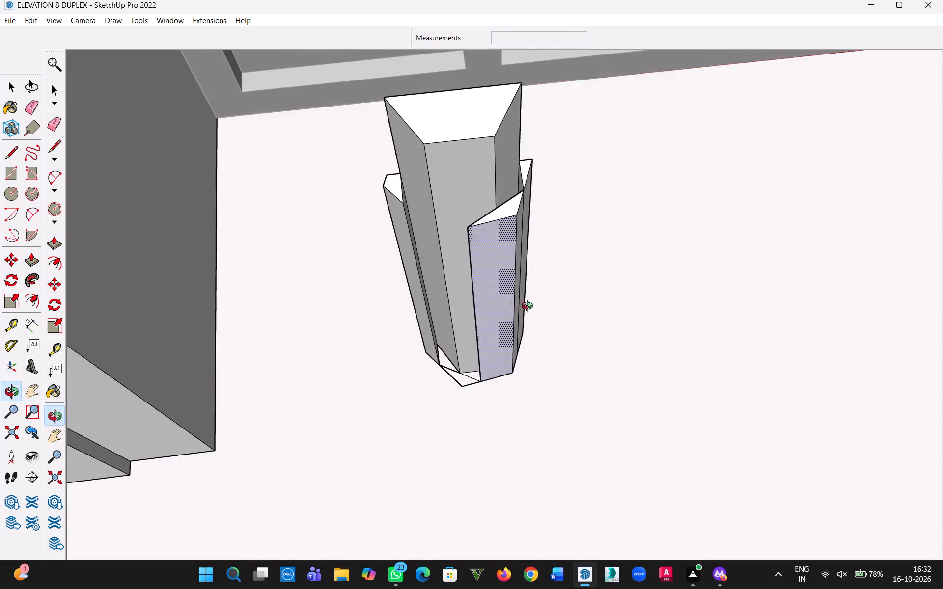
{"action": "middle_click_drag", "start_coordinate": [529, 307], "coordinate": [556, 286]}
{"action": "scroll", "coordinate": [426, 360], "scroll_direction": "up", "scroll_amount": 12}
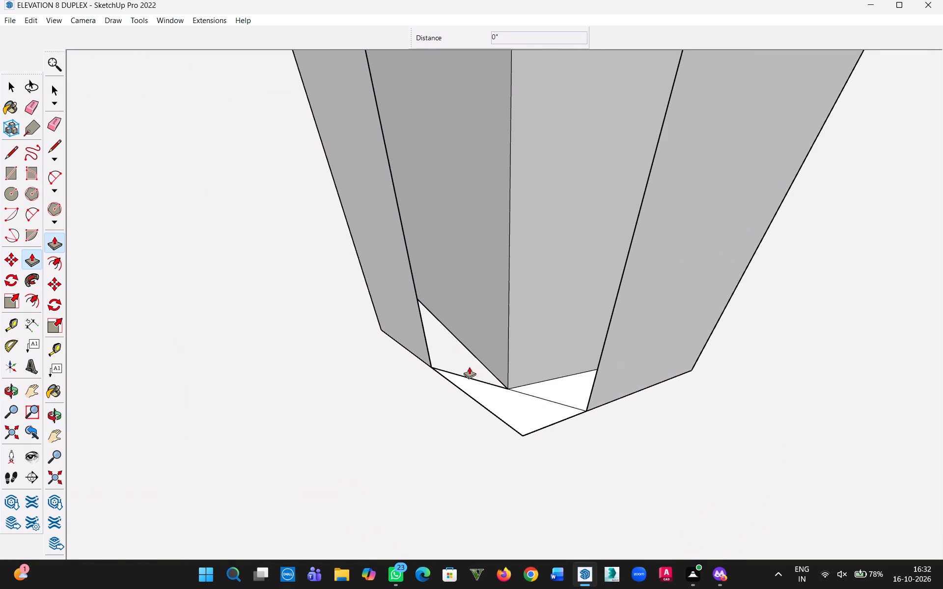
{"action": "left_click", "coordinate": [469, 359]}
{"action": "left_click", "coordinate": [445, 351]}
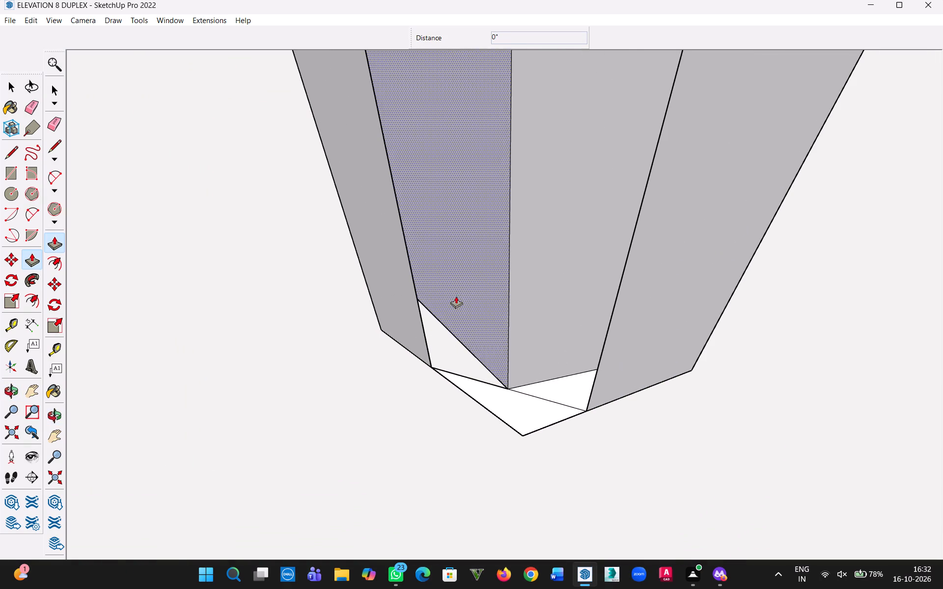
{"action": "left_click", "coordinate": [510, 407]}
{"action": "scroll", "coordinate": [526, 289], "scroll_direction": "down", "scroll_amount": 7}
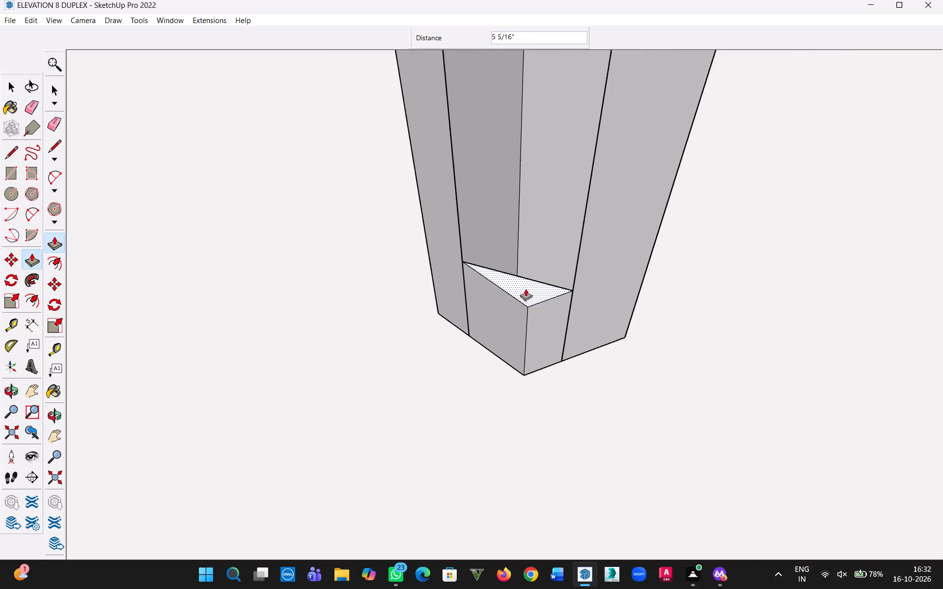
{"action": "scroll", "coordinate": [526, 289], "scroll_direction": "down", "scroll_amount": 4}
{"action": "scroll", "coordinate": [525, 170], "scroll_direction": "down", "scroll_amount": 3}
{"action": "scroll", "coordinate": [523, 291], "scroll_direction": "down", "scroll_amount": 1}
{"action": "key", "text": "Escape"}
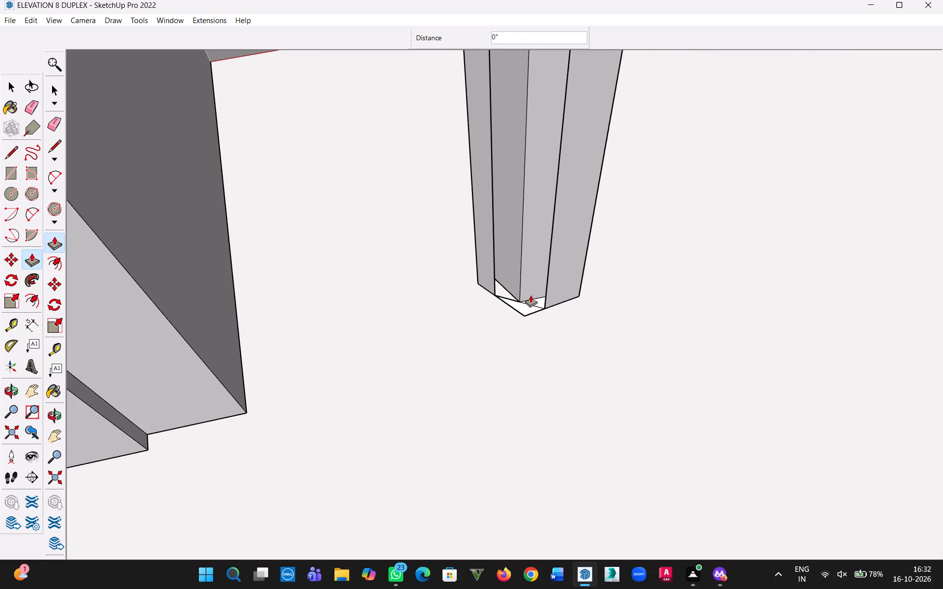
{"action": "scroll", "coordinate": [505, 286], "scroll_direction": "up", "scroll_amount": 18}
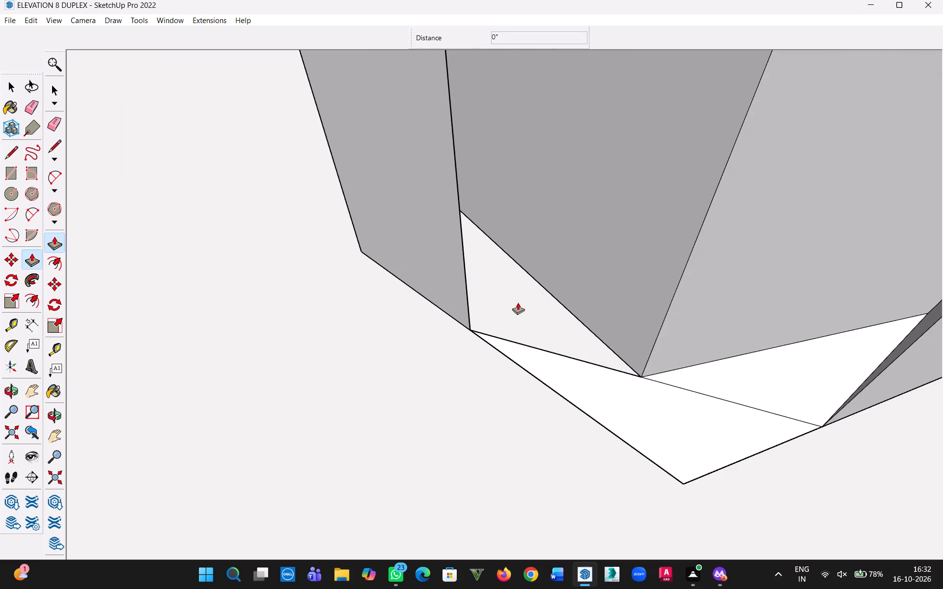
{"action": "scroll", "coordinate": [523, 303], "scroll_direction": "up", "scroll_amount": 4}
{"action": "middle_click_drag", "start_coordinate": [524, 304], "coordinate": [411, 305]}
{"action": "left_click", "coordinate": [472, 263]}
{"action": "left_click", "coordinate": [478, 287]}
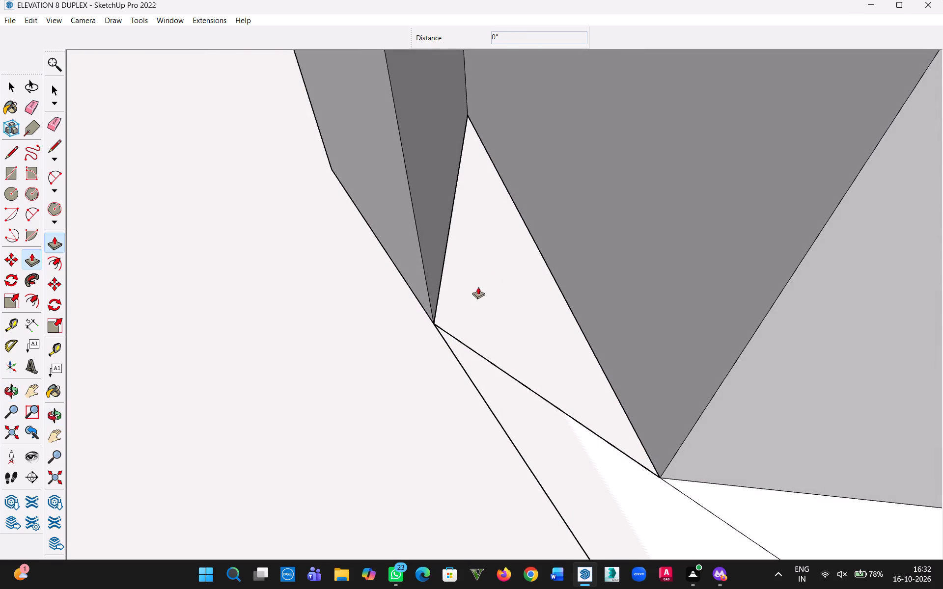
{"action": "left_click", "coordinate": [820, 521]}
Extrude the small front triangle between the inner and middle hexagons upward about 2' 3 3/4".
{"action": "scroll", "coordinate": [779, 380], "scroll_direction": "down", "scroll_amount": 6}
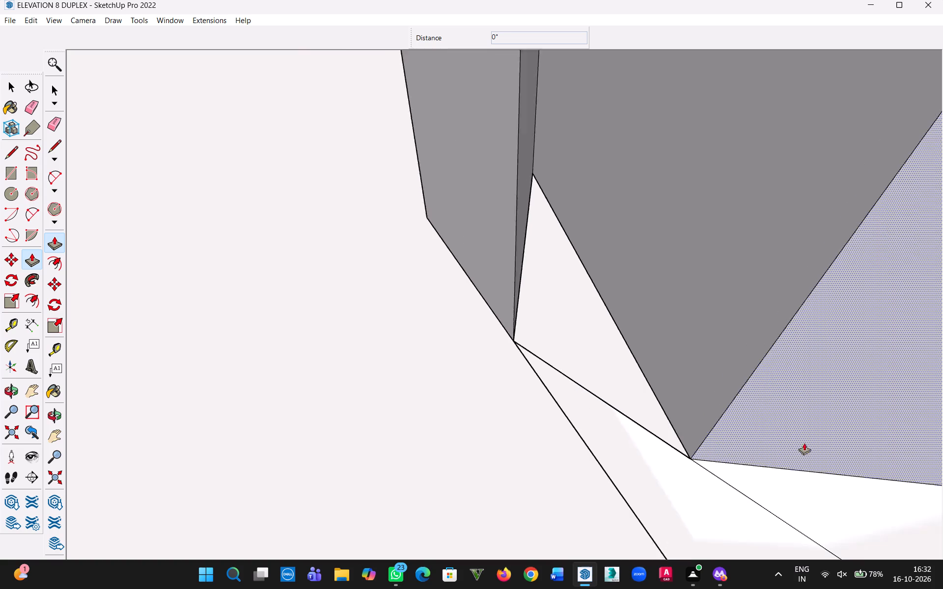
{"action": "scroll", "coordinate": [804, 443], "scroll_direction": "down", "scroll_amount": 1}
{"action": "scroll", "coordinate": [839, 505], "scroll_direction": "down", "scroll_amount": 3}
{"action": "left_click", "coordinate": [838, 495]}
{"action": "scroll", "coordinate": [855, 390], "scroll_direction": "down", "scroll_amount": 8}
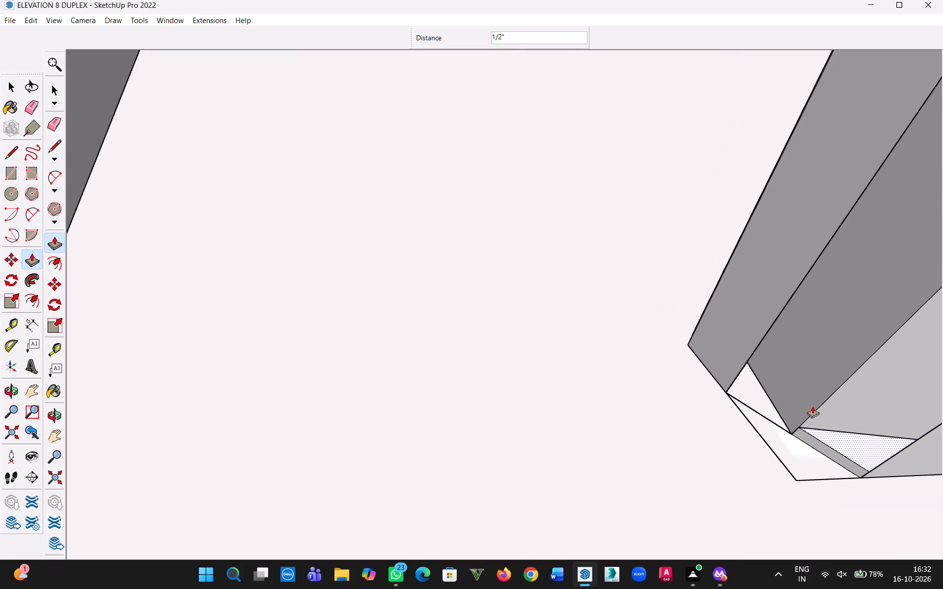
{"action": "key", "text": "h"}
{"action": "left_click_drag", "start_coordinate": [862, 310], "coordinate": [499, 387]}
{"action": "middle_click_drag", "start_coordinate": [505, 382], "coordinate": [728, 330]}
{"action": "scroll", "coordinate": [638, 324], "scroll_direction": "down", "scroll_amount": 11}
{"action": "key", "text": "Escape"}
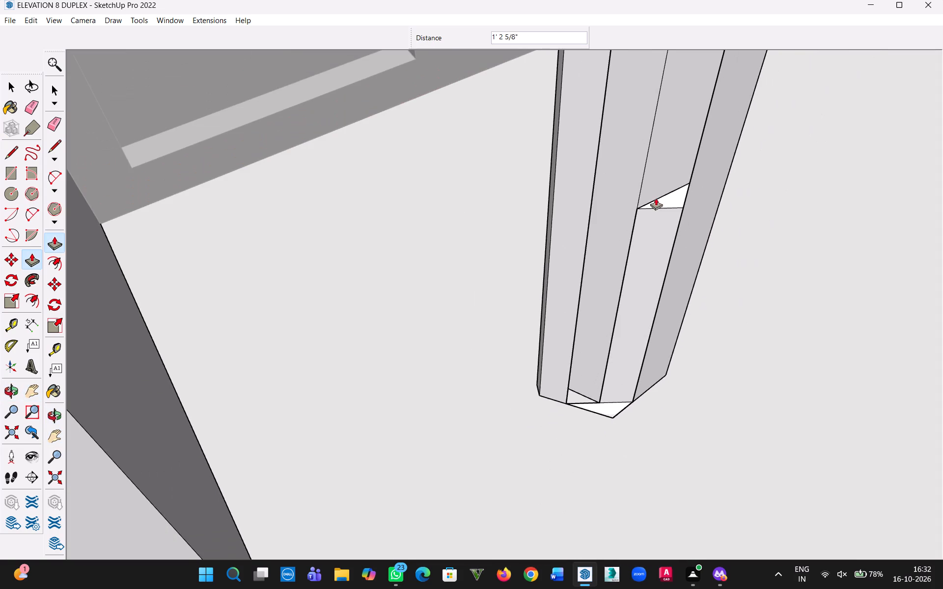
{"action": "middle_click_drag", "start_coordinate": [652, 202], "coordinate": [551, 315]}
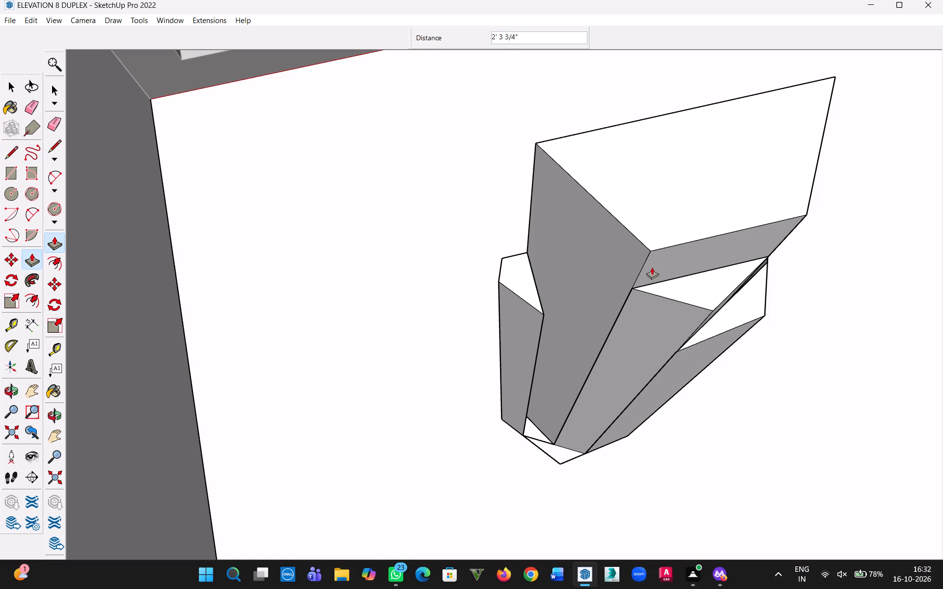
{"action": "left_click", "coordinate": [652, 267]}
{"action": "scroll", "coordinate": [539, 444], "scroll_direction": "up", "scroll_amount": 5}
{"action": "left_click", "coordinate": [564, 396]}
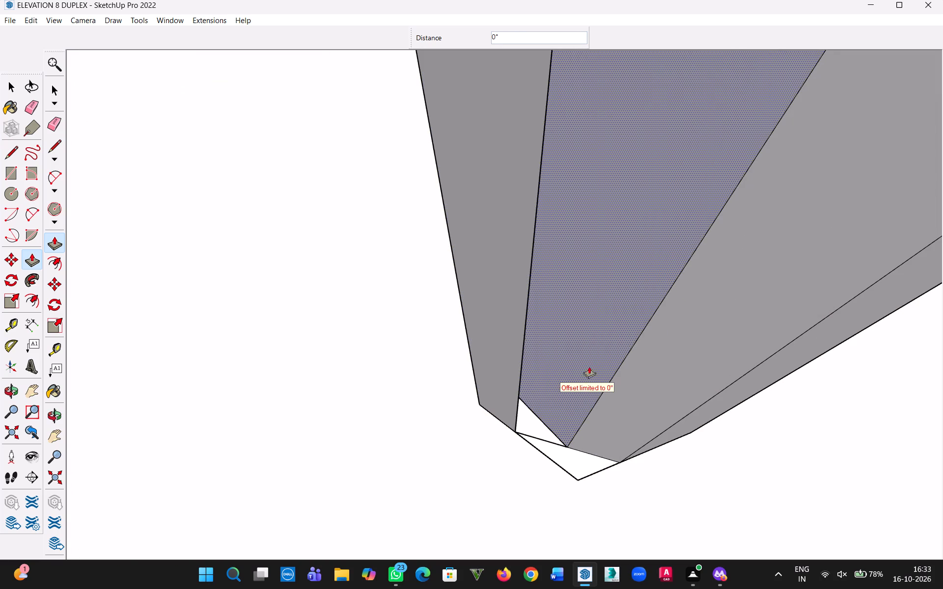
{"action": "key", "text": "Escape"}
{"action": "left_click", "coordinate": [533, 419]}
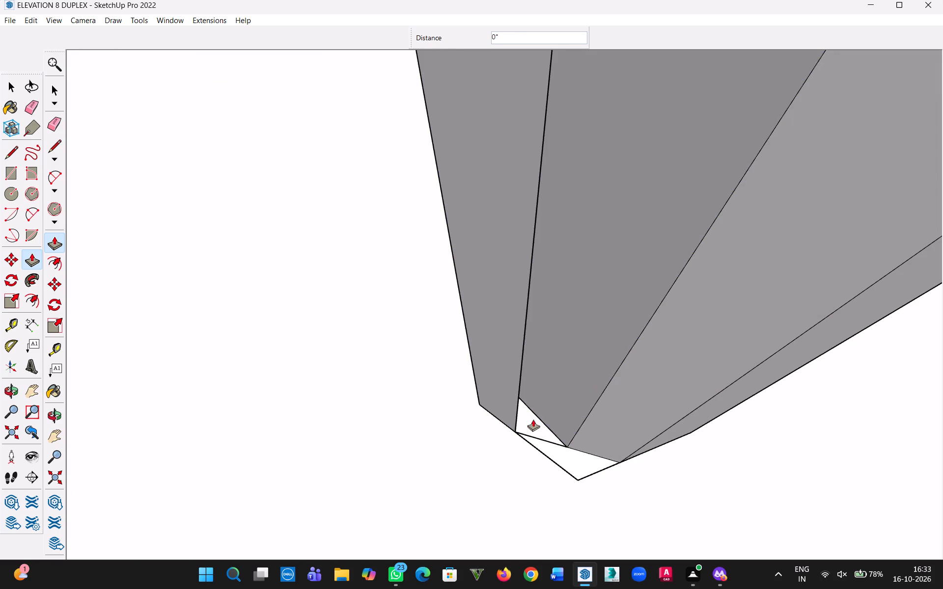
Push the narrow inward-facing side of the corner extrusion nearest the side wall out about 1/4".
{"action": "scroll", "coordinate": [528, 424], "scroll_direction": "up", "scroll_amount": 6}
{"action": "middle_click_drag", "start_coordinate": [527, 425], "coordinate": [447, 404]}
{"action": "left_click", "coordinate": [466, 337]}
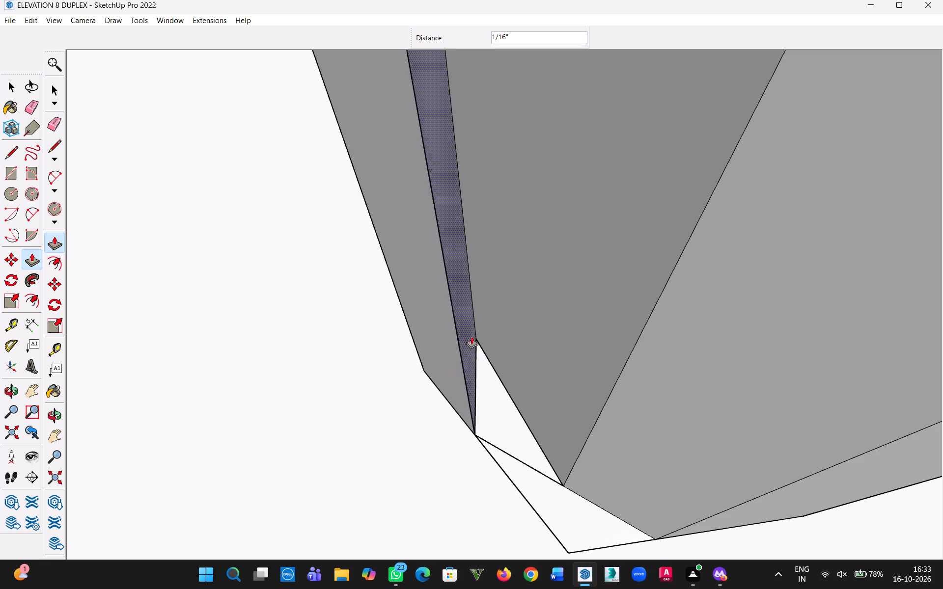
{"action": "left_click", "coordinate": [483, 335]}
{"action": "middle_click_drag", "start_coordinate": [494, 381], "coordinate": [571, 436]}
{"action": "scroll", "coordinate": [571, 436], "scroll_direction": "down", "scroll_amount": 3}
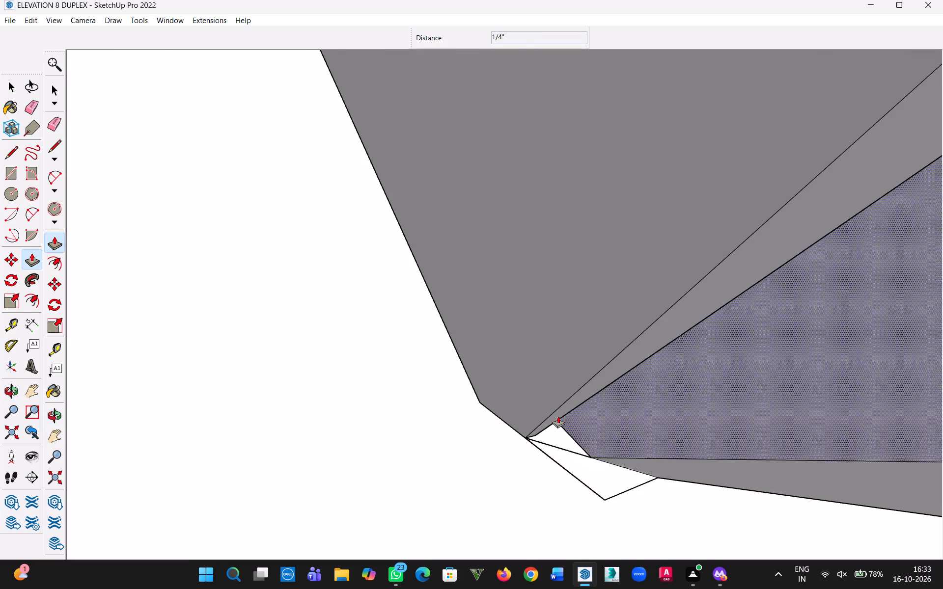
{"action": "scroll", "coordinate": [558, 416], "scroll_direction": "down", "scroll_amount": 15}
{"action": "middle_click_drag", "start_coordinate": [621, 246], "coordinate": [551, 251]}
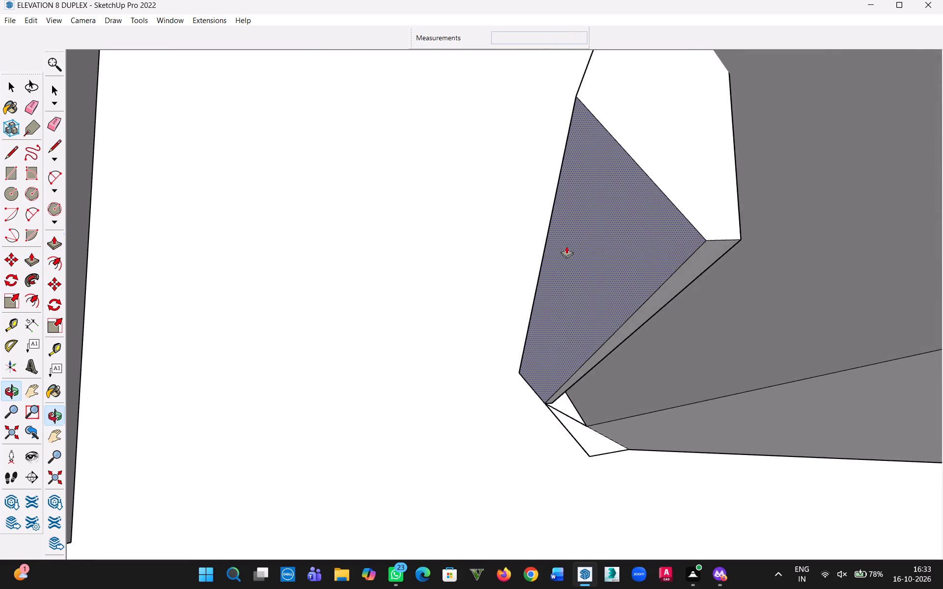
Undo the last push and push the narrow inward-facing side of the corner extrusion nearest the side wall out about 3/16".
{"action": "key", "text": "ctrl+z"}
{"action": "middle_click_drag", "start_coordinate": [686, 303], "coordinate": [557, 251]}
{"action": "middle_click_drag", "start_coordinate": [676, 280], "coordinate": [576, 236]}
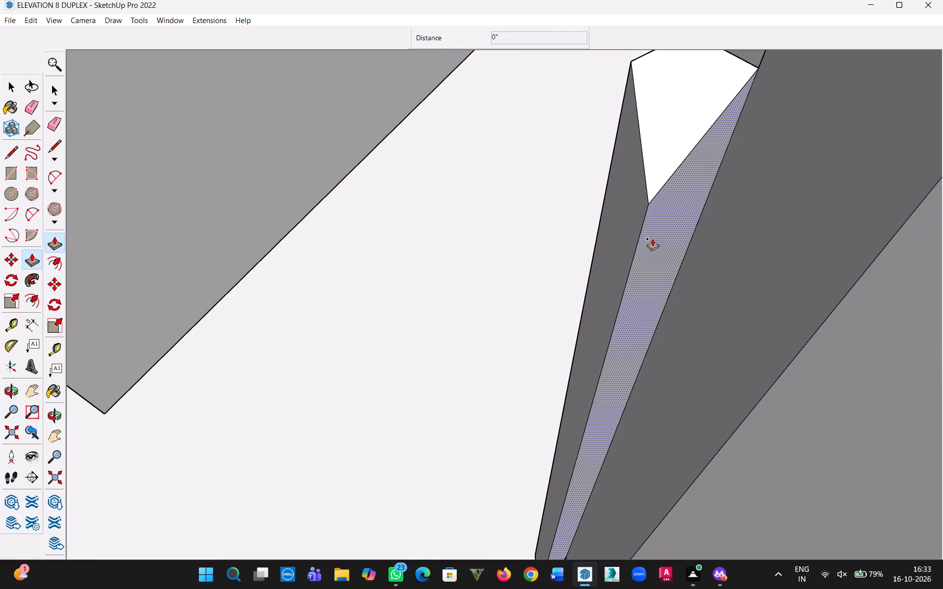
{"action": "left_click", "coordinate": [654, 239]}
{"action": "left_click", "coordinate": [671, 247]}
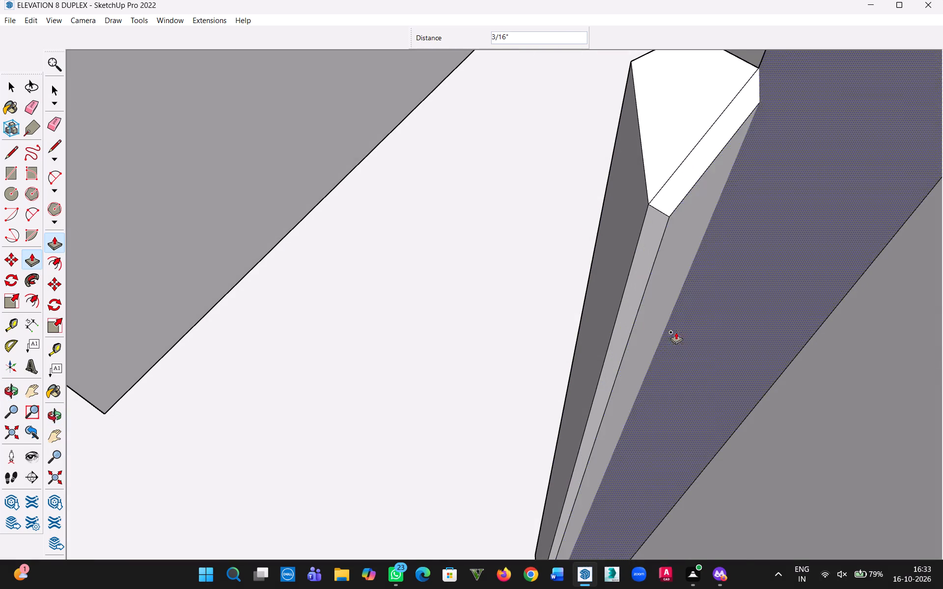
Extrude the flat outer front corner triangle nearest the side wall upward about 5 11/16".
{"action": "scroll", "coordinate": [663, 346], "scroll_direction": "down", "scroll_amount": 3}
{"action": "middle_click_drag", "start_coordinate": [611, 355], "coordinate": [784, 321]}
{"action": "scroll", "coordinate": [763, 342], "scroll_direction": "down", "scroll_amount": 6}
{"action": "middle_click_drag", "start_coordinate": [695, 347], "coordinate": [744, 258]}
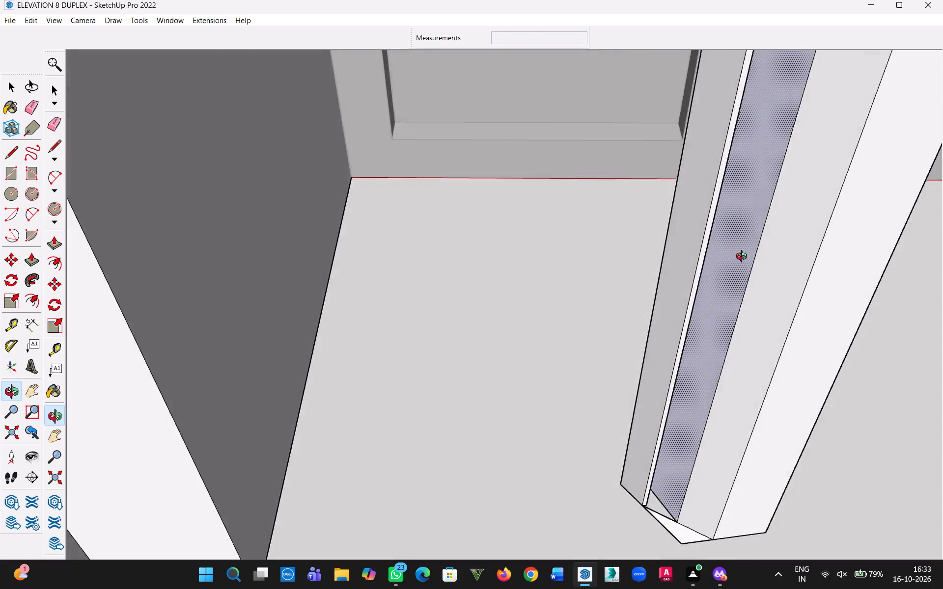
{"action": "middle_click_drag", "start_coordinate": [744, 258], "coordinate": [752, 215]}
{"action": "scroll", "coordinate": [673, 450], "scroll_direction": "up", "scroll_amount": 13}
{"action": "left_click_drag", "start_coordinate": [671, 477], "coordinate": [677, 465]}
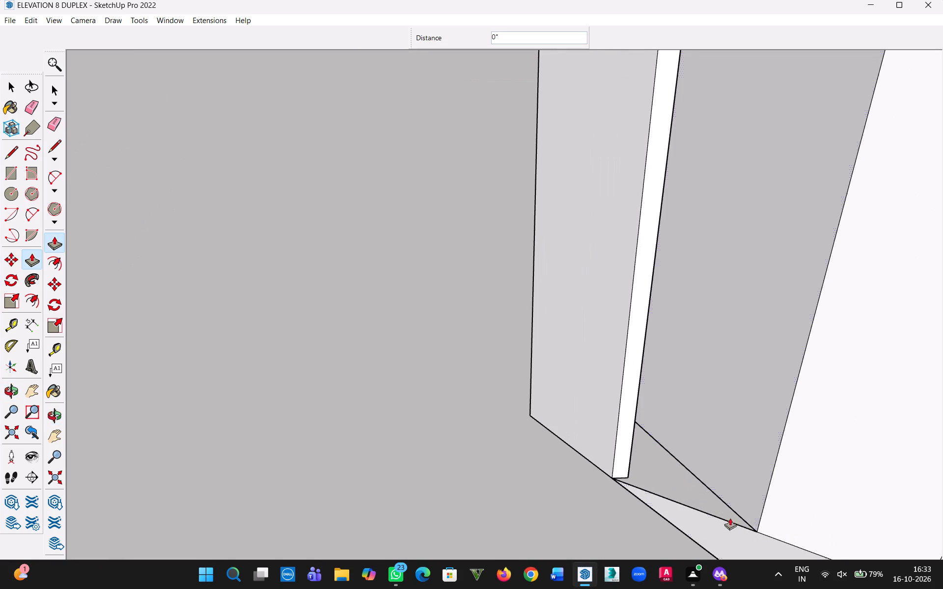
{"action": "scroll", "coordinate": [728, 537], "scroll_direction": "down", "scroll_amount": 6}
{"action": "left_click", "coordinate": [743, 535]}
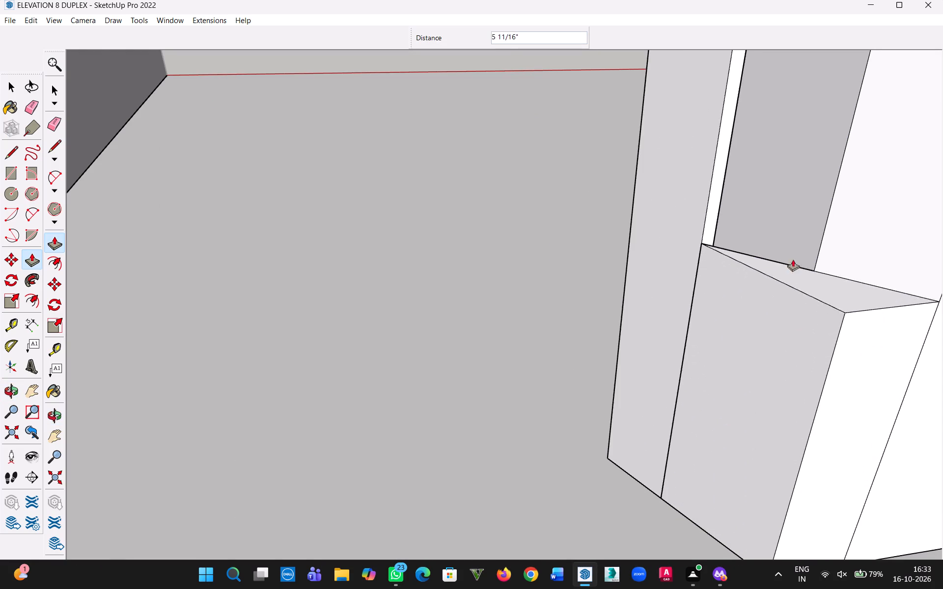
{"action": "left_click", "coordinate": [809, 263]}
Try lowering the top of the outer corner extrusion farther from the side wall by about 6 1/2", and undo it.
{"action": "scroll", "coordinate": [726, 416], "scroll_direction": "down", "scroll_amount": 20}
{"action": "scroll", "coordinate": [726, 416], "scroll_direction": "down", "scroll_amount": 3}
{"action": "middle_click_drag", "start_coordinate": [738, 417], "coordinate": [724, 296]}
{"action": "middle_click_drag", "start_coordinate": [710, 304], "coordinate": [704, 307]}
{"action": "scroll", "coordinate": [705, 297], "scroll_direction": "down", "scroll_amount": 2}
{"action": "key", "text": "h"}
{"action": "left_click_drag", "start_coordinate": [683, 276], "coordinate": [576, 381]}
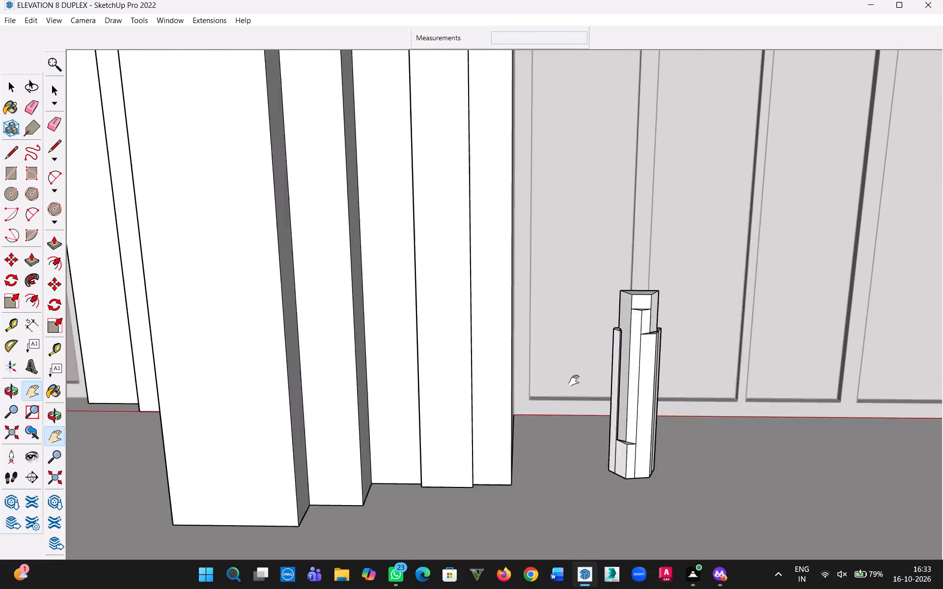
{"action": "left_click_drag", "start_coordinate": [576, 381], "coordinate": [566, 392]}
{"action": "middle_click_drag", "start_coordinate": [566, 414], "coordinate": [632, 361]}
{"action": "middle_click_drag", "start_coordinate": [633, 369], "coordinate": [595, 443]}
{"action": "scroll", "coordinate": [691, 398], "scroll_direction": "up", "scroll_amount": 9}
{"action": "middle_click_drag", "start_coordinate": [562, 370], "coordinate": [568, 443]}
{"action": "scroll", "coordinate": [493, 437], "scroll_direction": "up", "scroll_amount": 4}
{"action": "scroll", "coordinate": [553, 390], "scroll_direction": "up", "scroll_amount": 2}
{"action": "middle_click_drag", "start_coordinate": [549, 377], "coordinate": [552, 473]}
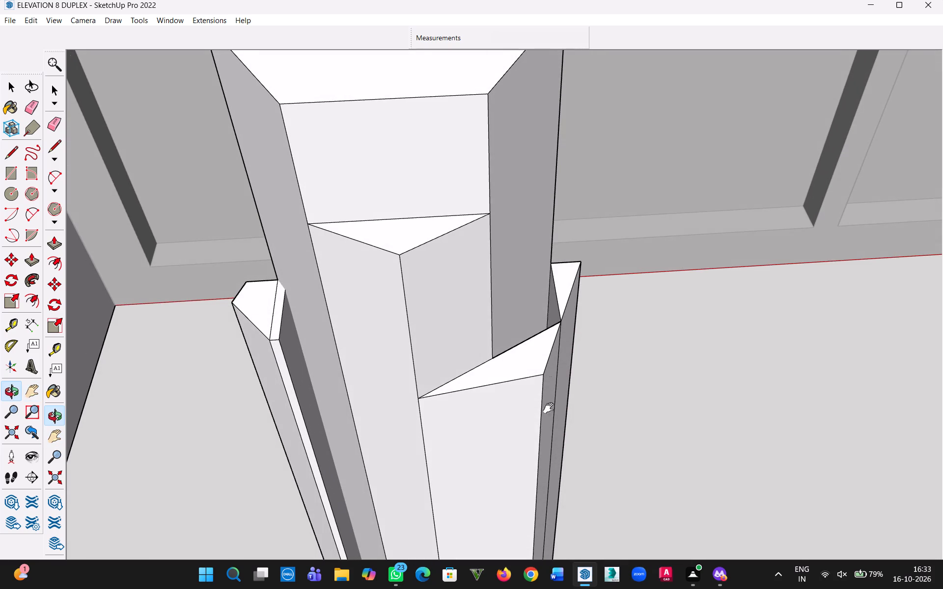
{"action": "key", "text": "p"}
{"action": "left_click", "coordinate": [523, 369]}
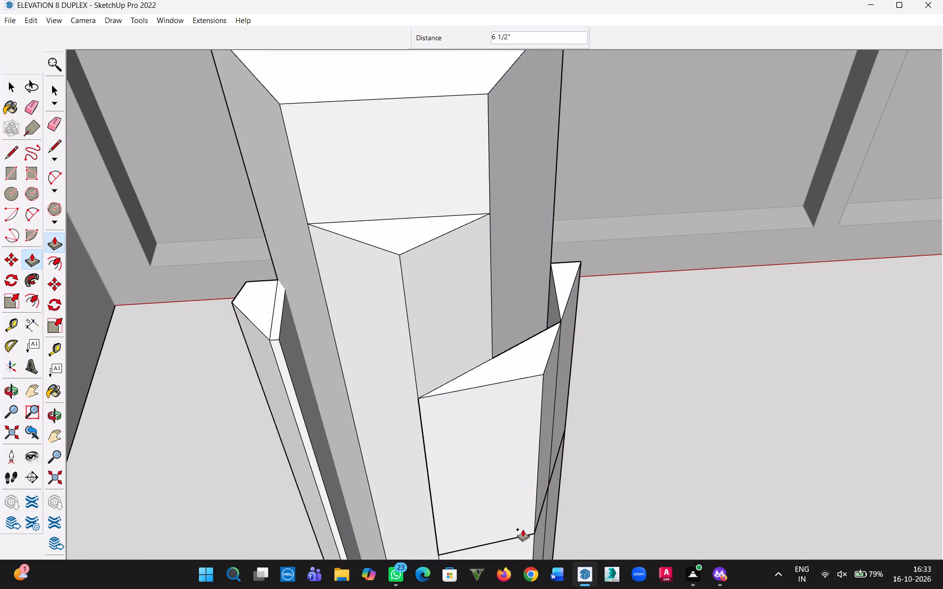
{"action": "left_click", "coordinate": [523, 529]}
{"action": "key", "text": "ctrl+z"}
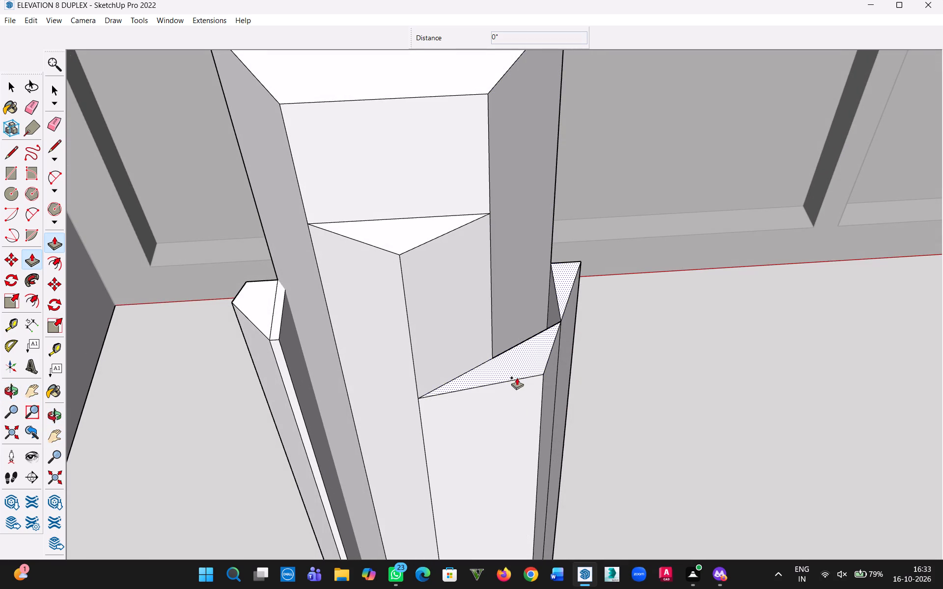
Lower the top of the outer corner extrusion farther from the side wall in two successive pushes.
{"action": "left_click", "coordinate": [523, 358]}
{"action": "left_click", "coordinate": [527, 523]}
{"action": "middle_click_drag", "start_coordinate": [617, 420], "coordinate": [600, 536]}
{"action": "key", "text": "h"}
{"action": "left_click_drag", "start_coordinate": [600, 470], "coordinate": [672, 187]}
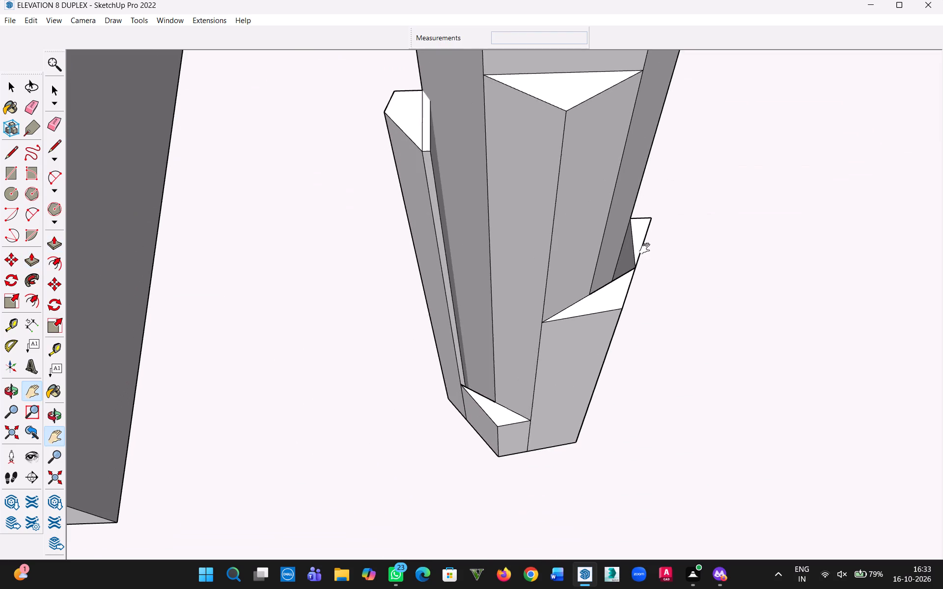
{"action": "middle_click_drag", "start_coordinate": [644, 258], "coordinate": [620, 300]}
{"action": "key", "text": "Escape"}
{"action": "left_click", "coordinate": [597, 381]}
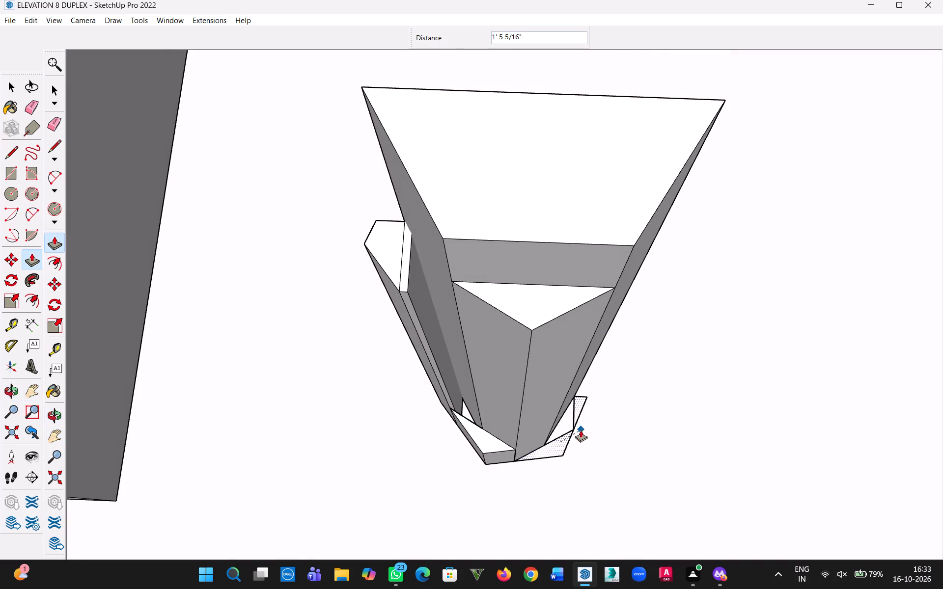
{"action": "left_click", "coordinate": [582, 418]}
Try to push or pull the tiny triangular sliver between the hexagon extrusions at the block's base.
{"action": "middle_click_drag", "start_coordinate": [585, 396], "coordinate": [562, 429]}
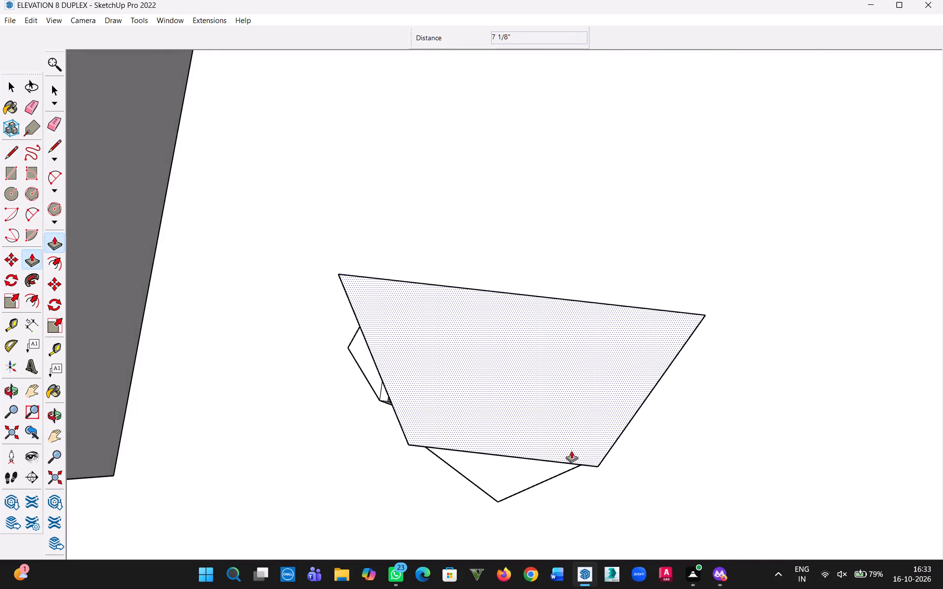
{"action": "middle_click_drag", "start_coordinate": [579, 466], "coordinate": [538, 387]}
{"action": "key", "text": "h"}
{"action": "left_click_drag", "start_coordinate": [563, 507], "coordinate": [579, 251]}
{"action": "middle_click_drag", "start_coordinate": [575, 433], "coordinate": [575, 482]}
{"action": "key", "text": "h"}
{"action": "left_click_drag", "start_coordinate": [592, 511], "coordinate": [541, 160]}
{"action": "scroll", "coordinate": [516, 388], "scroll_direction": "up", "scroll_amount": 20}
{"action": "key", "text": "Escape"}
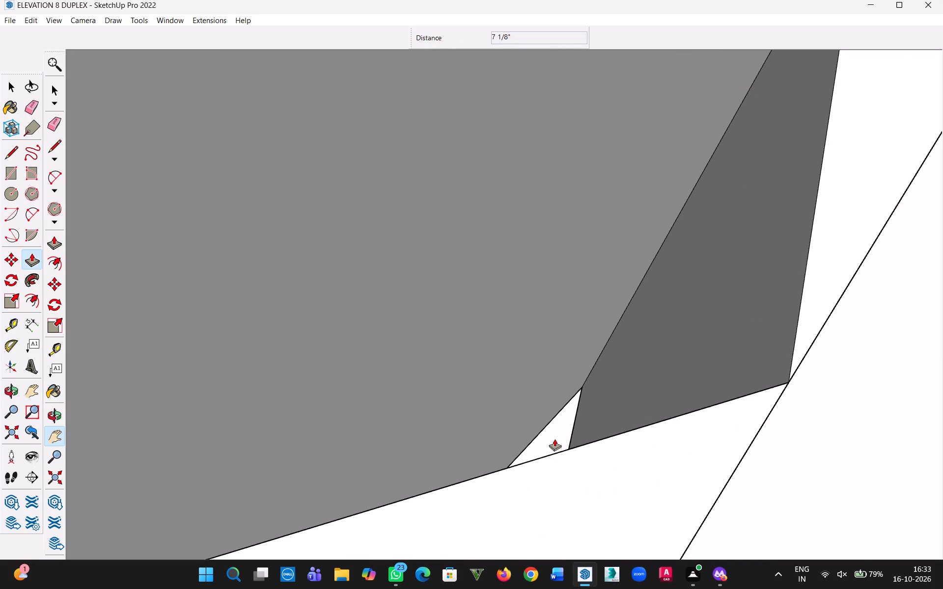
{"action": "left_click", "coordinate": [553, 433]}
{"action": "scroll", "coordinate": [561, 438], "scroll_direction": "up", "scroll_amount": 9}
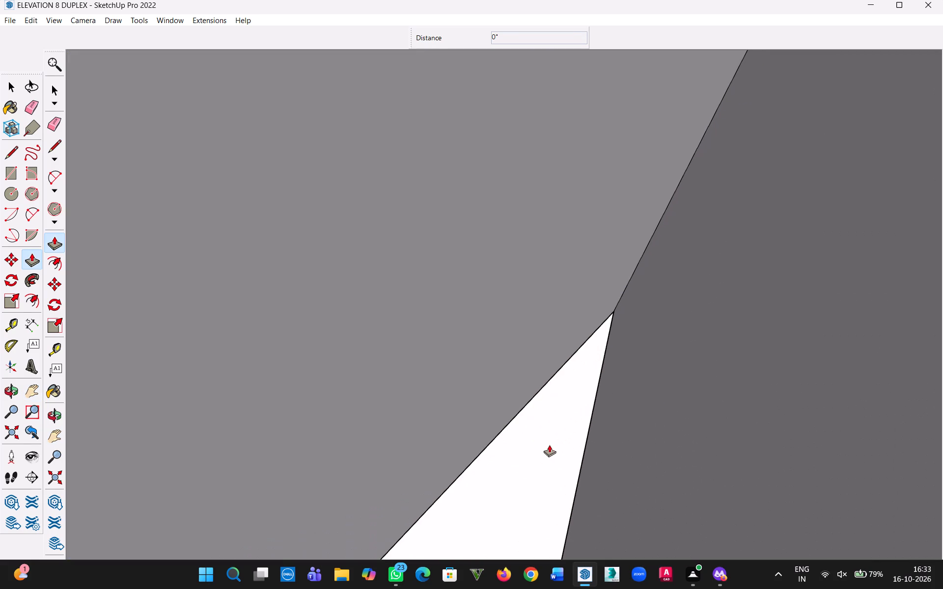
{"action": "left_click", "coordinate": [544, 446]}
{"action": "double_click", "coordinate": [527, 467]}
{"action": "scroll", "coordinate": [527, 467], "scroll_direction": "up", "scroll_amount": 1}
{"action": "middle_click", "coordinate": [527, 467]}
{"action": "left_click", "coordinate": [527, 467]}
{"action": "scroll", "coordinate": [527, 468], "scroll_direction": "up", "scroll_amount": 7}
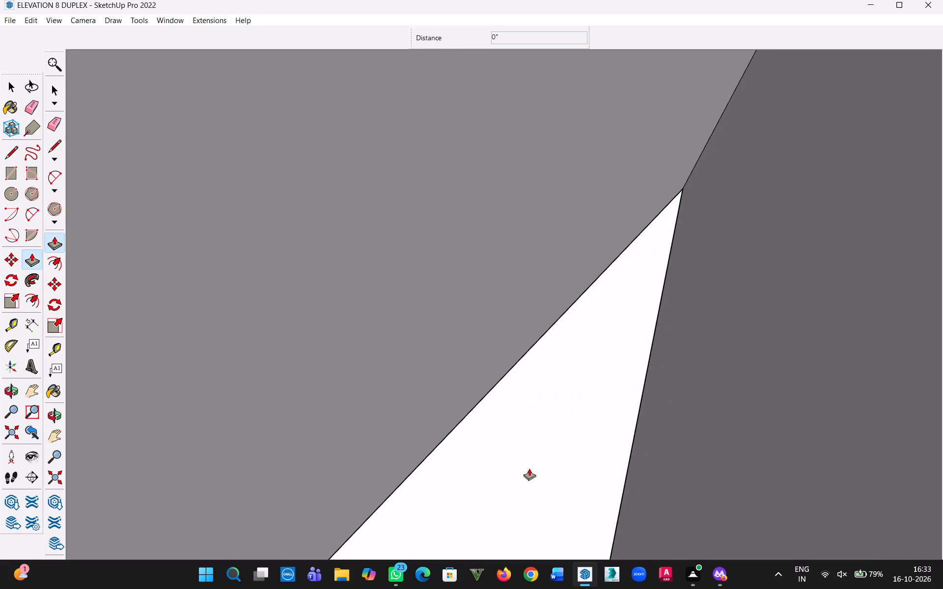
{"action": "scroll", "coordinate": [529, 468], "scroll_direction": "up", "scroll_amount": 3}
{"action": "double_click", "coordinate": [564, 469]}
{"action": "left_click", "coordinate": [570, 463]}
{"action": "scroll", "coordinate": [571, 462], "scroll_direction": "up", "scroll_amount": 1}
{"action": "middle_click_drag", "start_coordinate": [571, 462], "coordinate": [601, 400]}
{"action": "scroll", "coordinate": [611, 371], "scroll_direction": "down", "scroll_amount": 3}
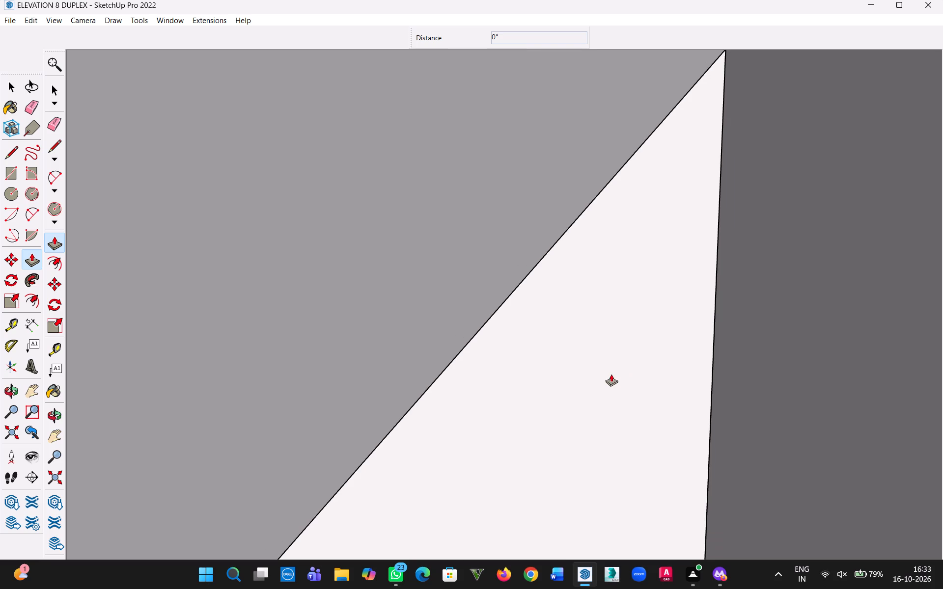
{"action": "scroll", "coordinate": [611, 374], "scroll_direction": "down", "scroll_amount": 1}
Undo the jamb block's extrusions back to the flat halved-hexagon outline.
{"action": "key", "text": "ctrl+z"}
{"action": "key", "text": "ctrl+z"}
{"action": "key", "text": "ctrl+z"}
{"action": "key", "text": "ctrl+z"}
{"action": "key", "text": "ctrl+z"}
{"action": "key", "text": "ctrl+z"}
{"action": "scroll", "coordinate": [609, 385], "scroll_direction": "down", "scroll_amount": 3}
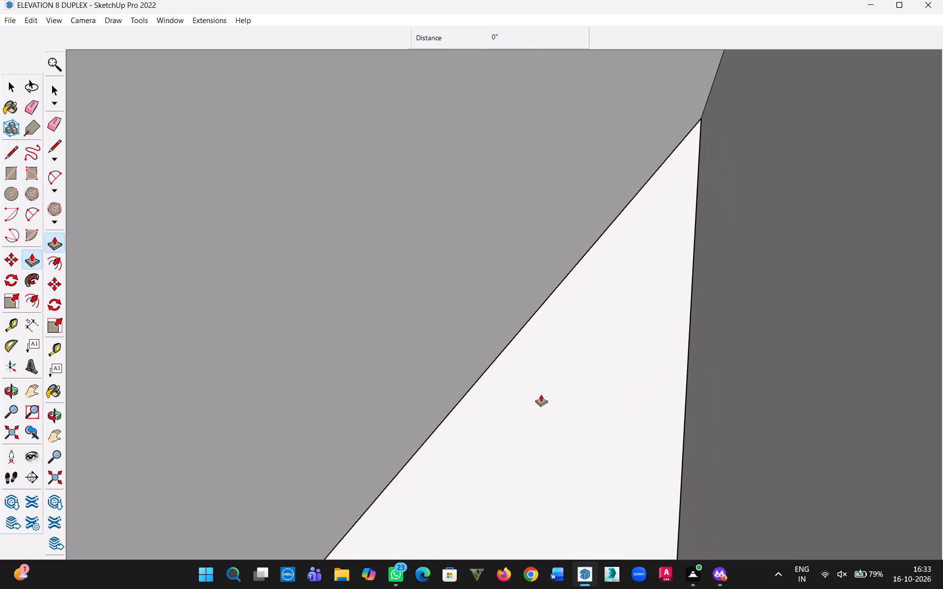
{"action": "scroll", "coordinate": [541, 394], "scroll_direction": "down", "scroll_amount": 9}
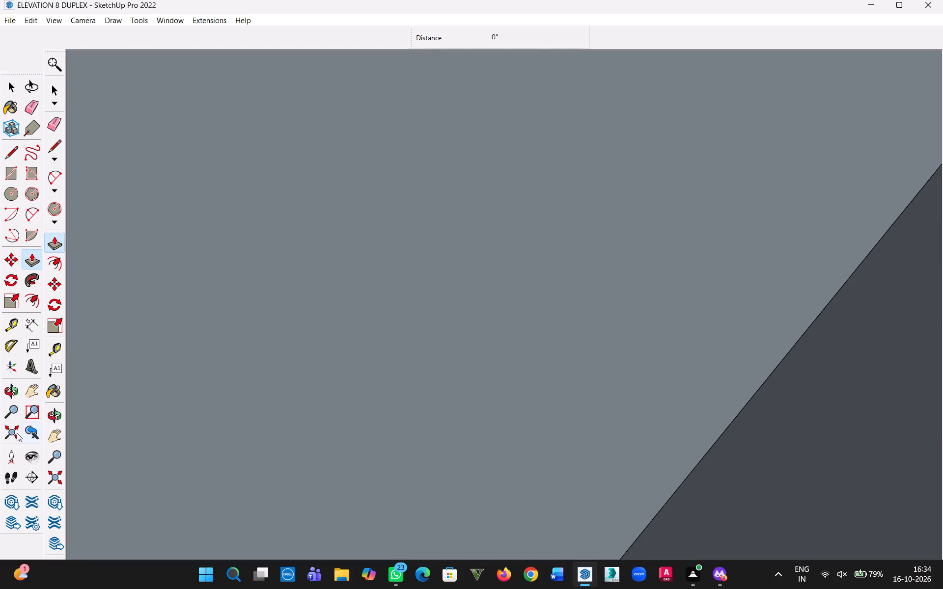
{"action": "left_click", "coordinate": [10, 433]}
{"action": "key", "text": "ctrl+z"}
{"action": "key", "text": "ctrl+z"}
{"action": "scroll", "coordinate": [421, 385], "scroll_direction": "up", "scroll_amount": 8}
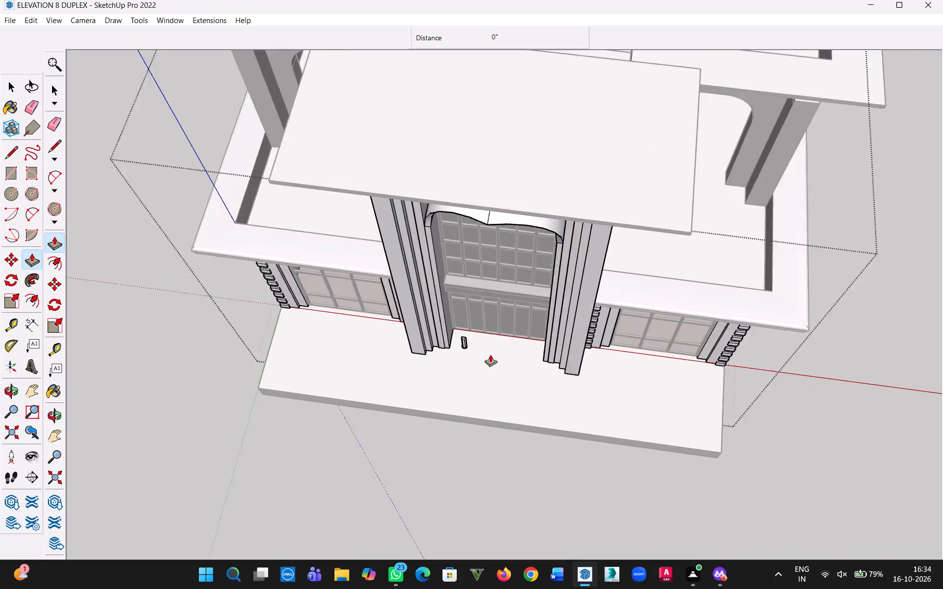
{"action": "scroll", "coordinate": [490, 354], "scroll_direction": "up", "scroll_amount": 17}
{"action": "middle_click_drag", "start_coordinate": [423, 377], "coordinate": [479, 328]}
{"action": "scroll", "coordinate": [474, 383], "scroll_direction": "up", "scroll_amount": 5}
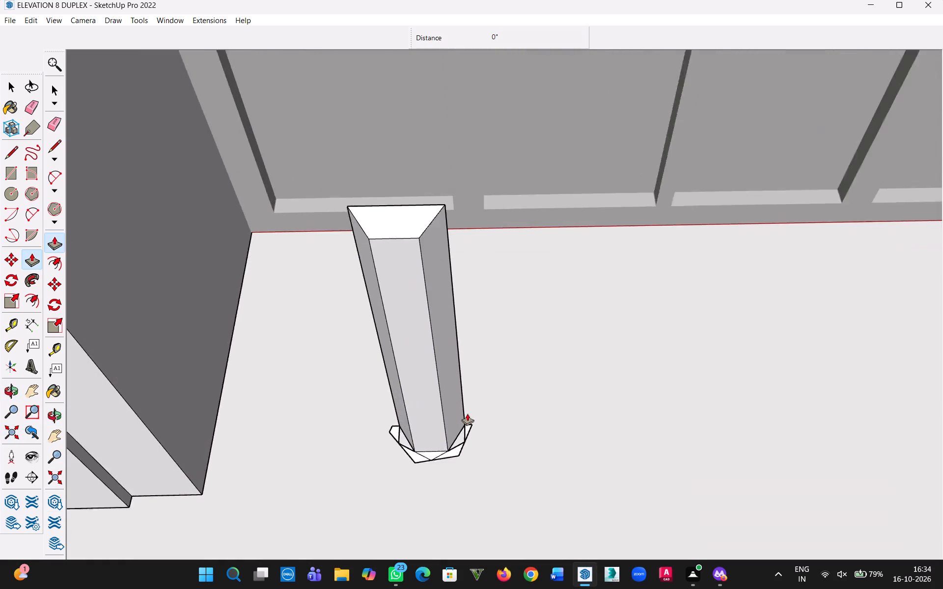
{"action": "scroll", "coordinate": [467, 413], "scroll_direction": "up", "scroll_amount": 17}
{"action": "key", "text": "ctrl+z"}
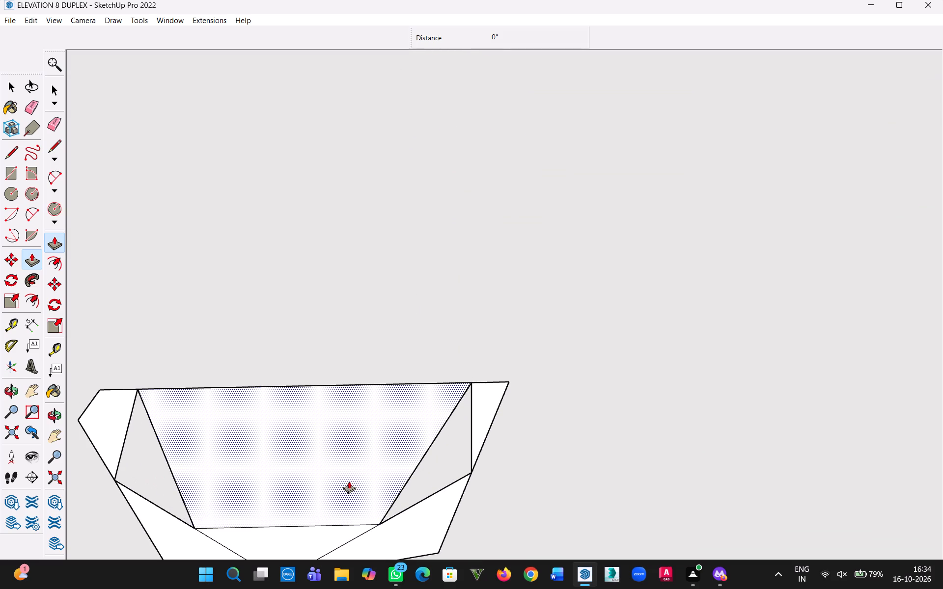
Retrace the two short edges, about 1 11/16" long, beside the inner half-hexagon to fill the missing triangular faces.
{"action": "key", "text": "l"}
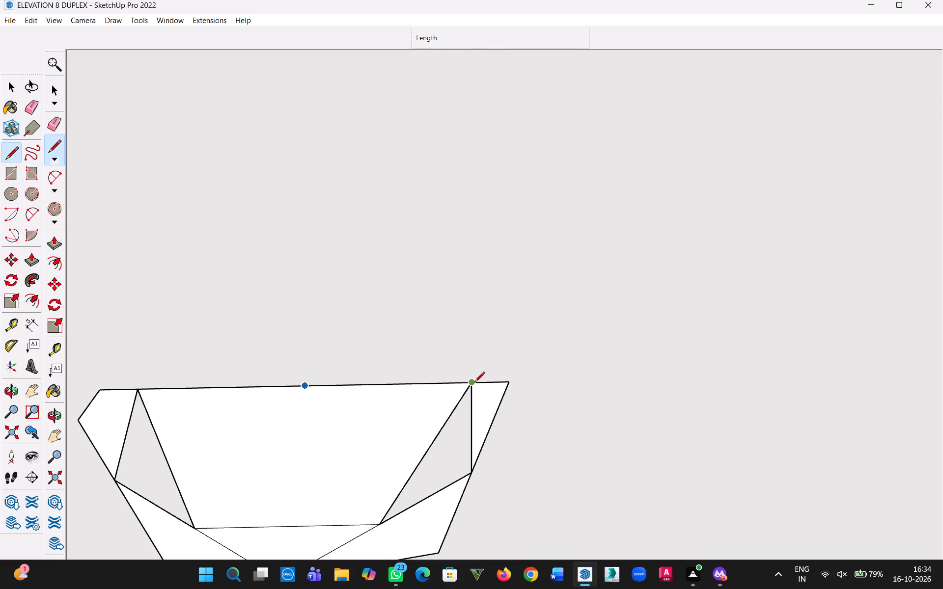
{"action": "left_click", "coordinate": [474, 383]}
{"action": "left_click", "coordinate": [467, 471]}
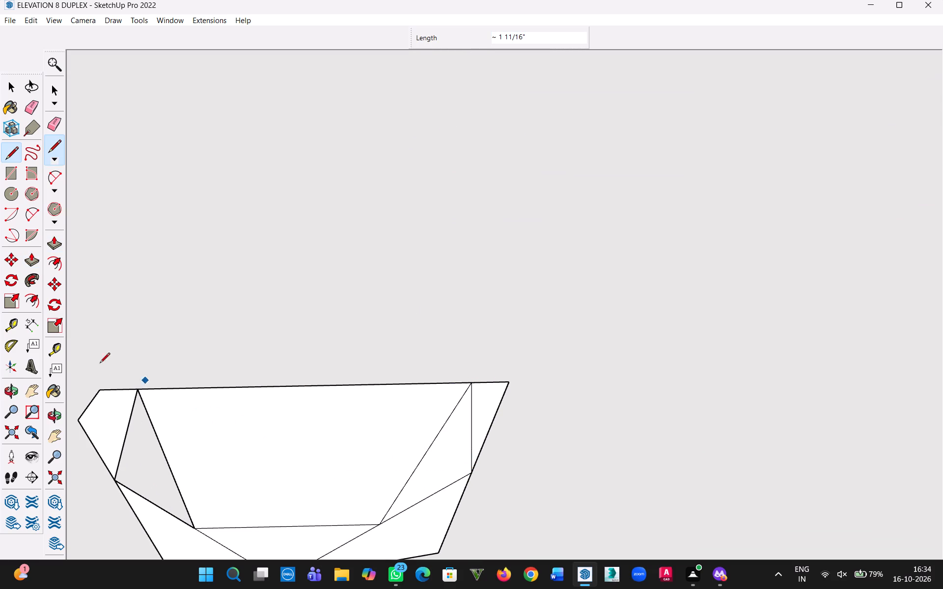
{"action": "left_click", "coordinate": [139, 389]}
{"action": "left_click", "coordinate": [112, 481]}
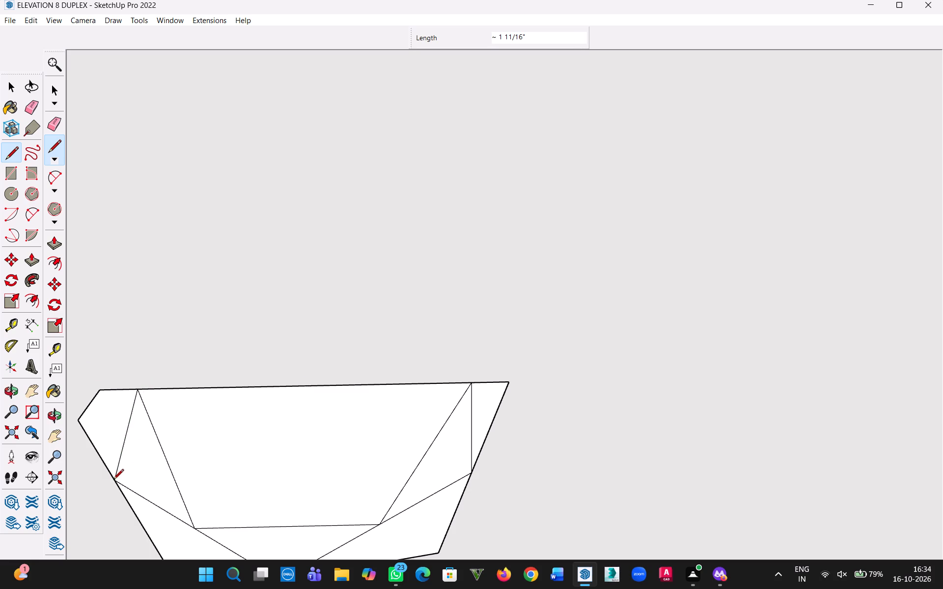
{"action": "left_click", "coordinate": [13, 89]}
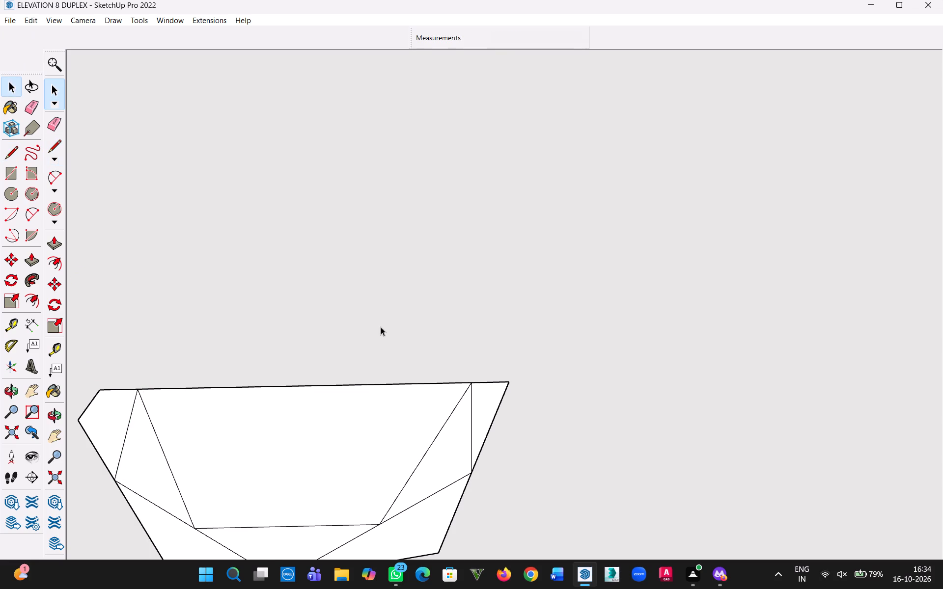
Extrude the inner half-hexagon face upward 2'.
{"action": "scroll", "coordinate": [381, 336], "scroll_direction": "down", "scroll_amount": 8}
{"action": "key", "text": "p"}
{"action": "left_click", "coordinate": [334, 400]}
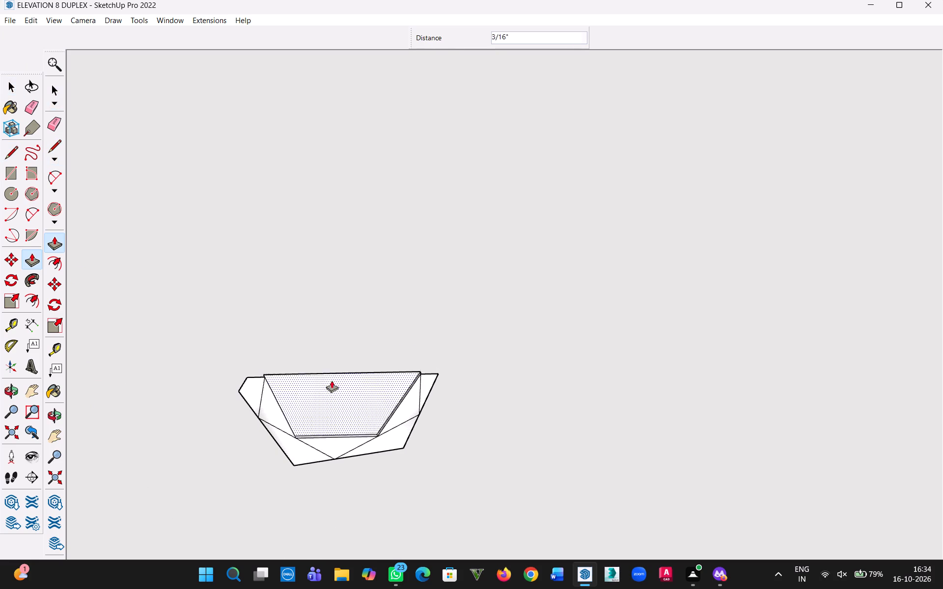
{"action": "type", "text": "2'"}
{"action": "key", "text": "Return"}
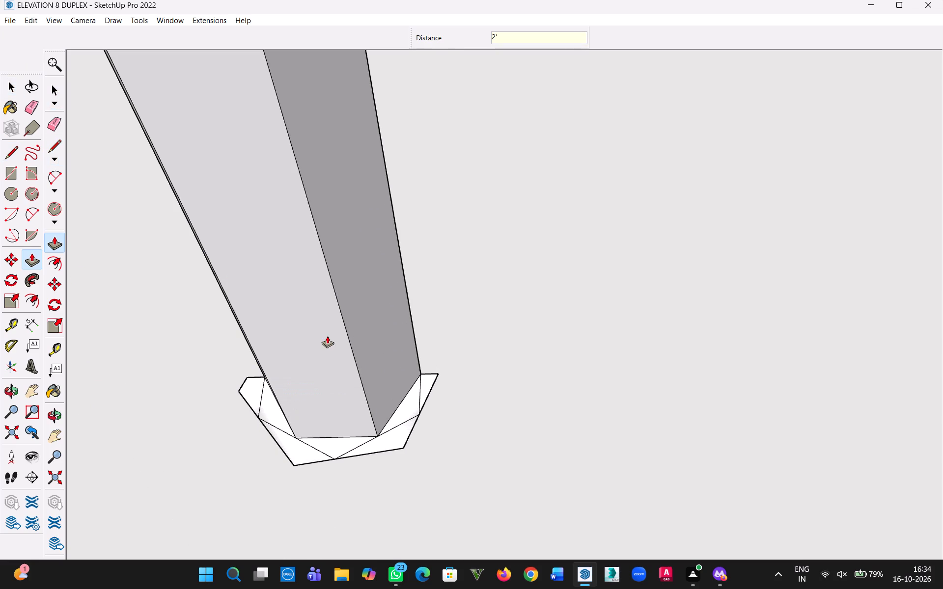
Extrude the two triangles flanking the inner half-hexagon column upward 1' 6" each.
{"action": "left_click", "coordinate": [405, 405]}
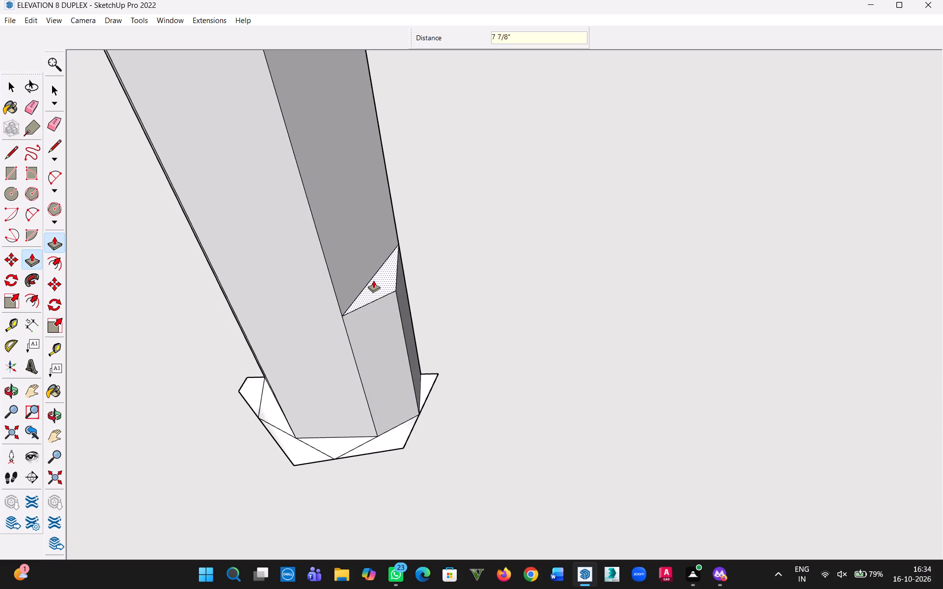
{"action": "key", "text": "1"}
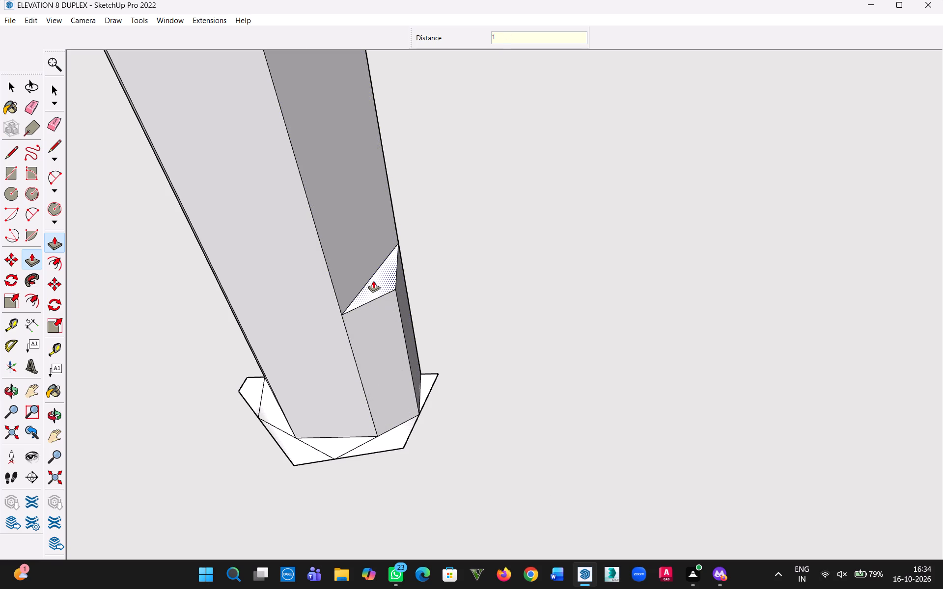
{"action": "type", "text": "'6\""}
{"action": "key", "text": "Return"}
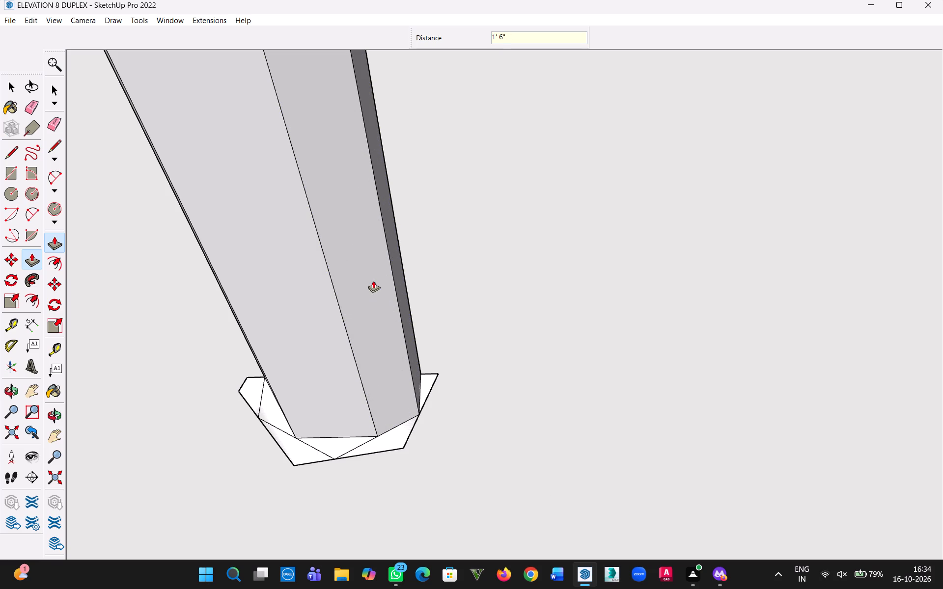
{"action": "left_click", "coordinate": [279, 405]}
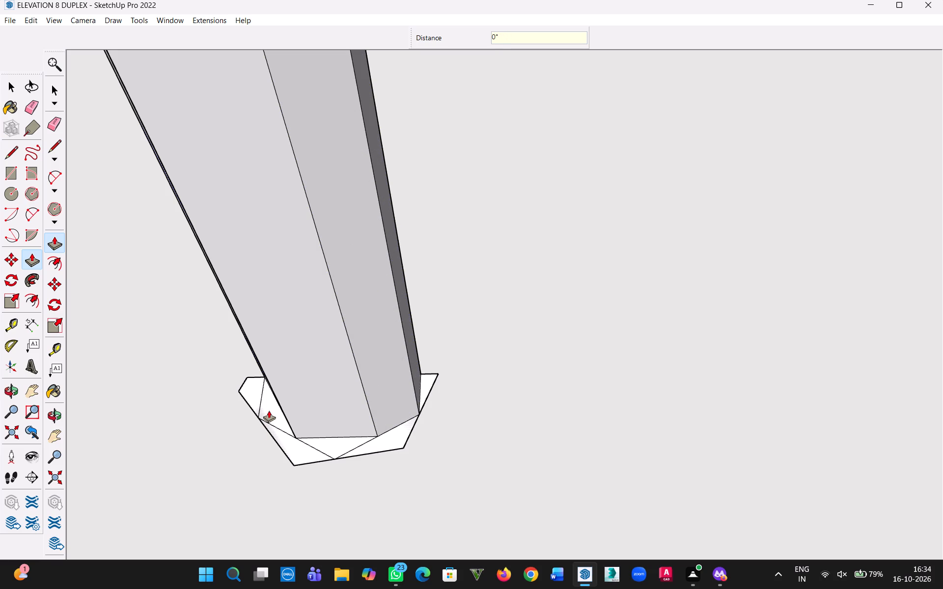
{"action": "key", "text": "Escape"}
{"action": "double_click", "coordinate": [270, 406]}
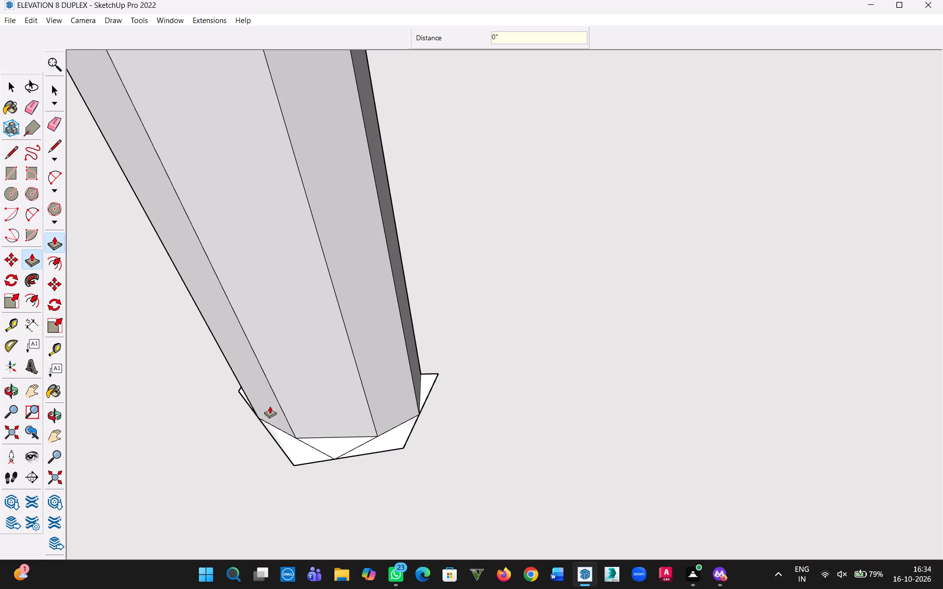
Extrude the front triangle at the base of the inner half-hexagon column upward about 1' 2".
{"action": "middle_click_drag", "start_coordinate": [249, 483], "coordinate": [362, 443]}
{"action": "scroll", "coordinate": [362, 443], "scroll_direction": "down", "scroll_amount": 7}
{"action": "middle_click_drag", "start_coordinate": [352, 397], "coordinate": [379, 352]}
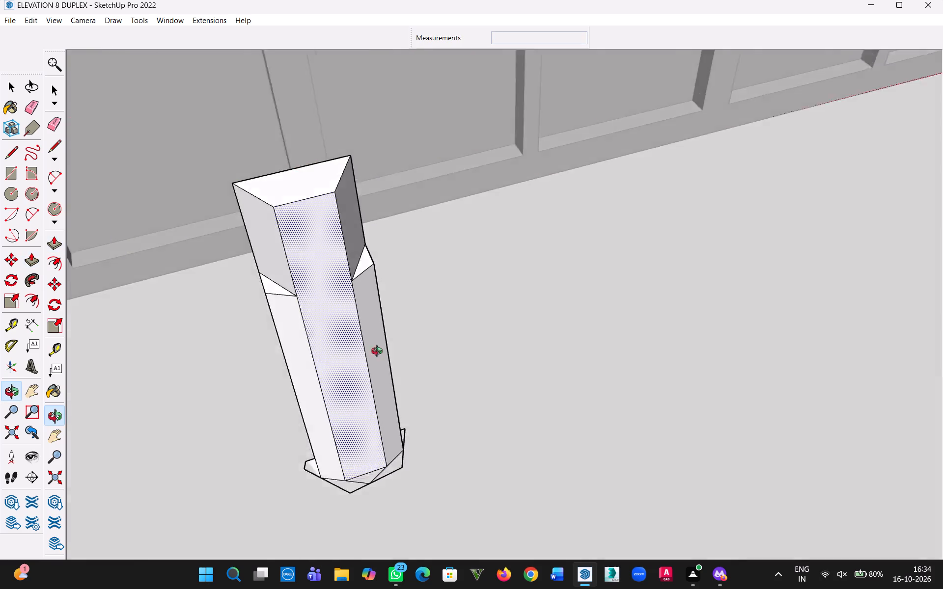
{"action": "middle_click_drag", "start_coordinate": [379, 352], "coordinate": [397, 307]}
{"action": "scroll", "coordinate": [364, 487], "scroll_direction": "up", "scroll_amount": 2}
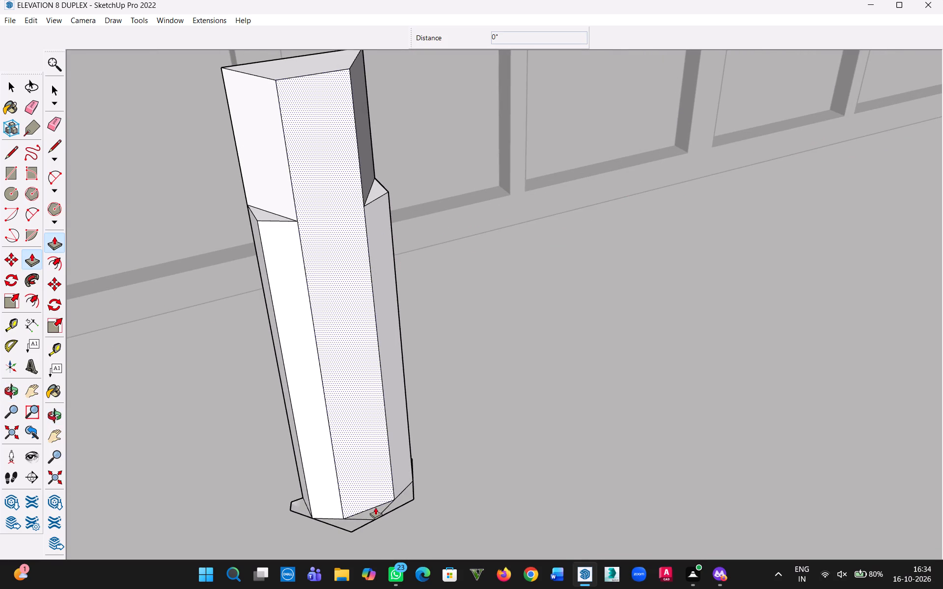
{"action": "scroll", "coordinate": [374, 510], "scroll_direction": "up", "scroll_amount": 10}
{"action": "middle_click", "coordinate": [374, 510]}
{"action": "left_click", "coordinate": [371, 514]}
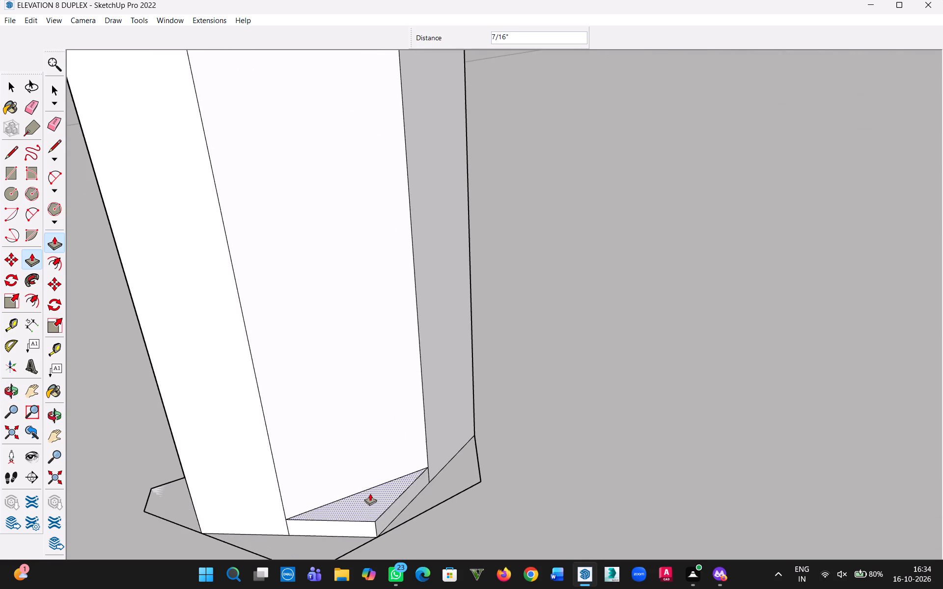
{"action": "scroll", "coordinate": [356, 407], "scroll_direction": "down", "scroll_amount": 11}
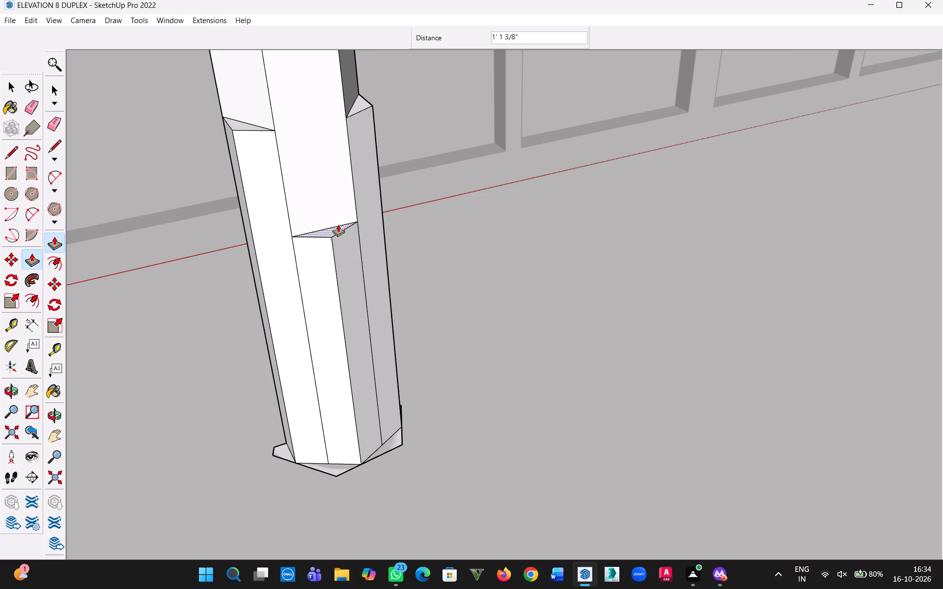
{"action": "left_click", "coordinate": [333, 223]}
Extrude the outer half-hexagon's remaining corner faces upward: the jamb-side one 11 5/16", the other two about 7 1/16" each.
{"action": "left_click", "coordinate": [280, 447]}
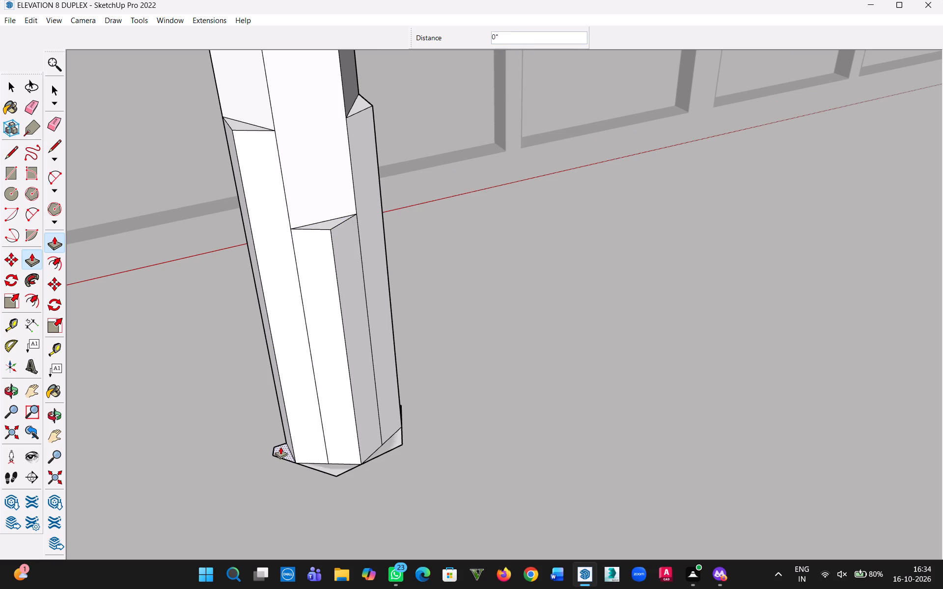
{"action": "left_click", "coordinate": [268, 258]}
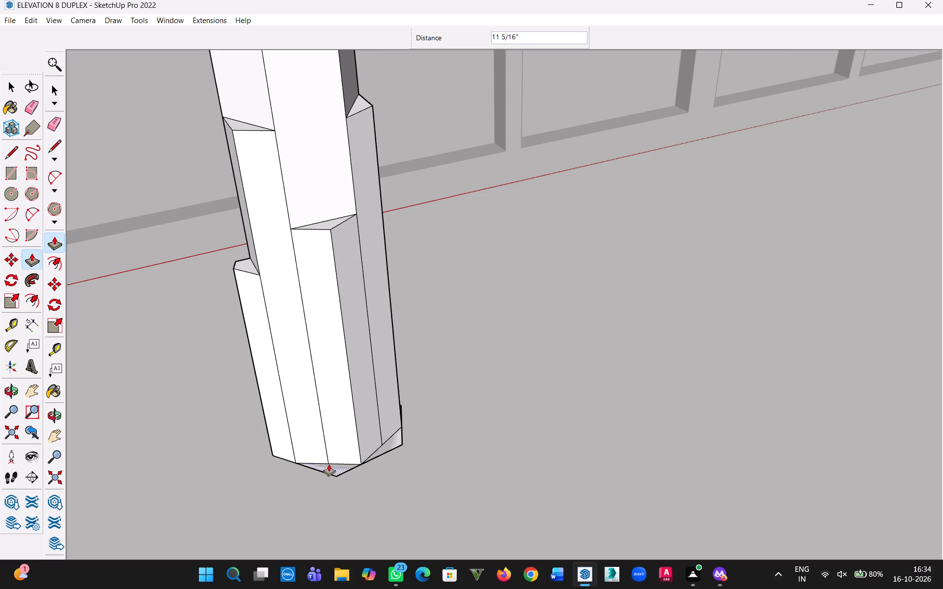
{"action": "left_click", "coordinate": [329, 464]}
{"action": "left_click", "coordinate": [311, 354]}
{"action": "middle_click_drag", "start_coordinate": [439, 452], "coordinate": [391, 470]}
{"action": "left_click", "coordinate": [386, 427]}
{"action": "left_click", "coordinate": [313, 342]}
Examine the stepped heights of the faceted block from several sides, beside the surround's jambs.
{"action": "middle_click_drag", "start_coordinate": [404, 371], "coordinate": [397, 423]}
{"action": "scroll", "coordinate": [405, 415], "scroll_direction": "down", "scroll_amount": 3}
{"action": "middle_click_drag", "start_coordinate": [402, 421], "coordinate": [364, 406]}
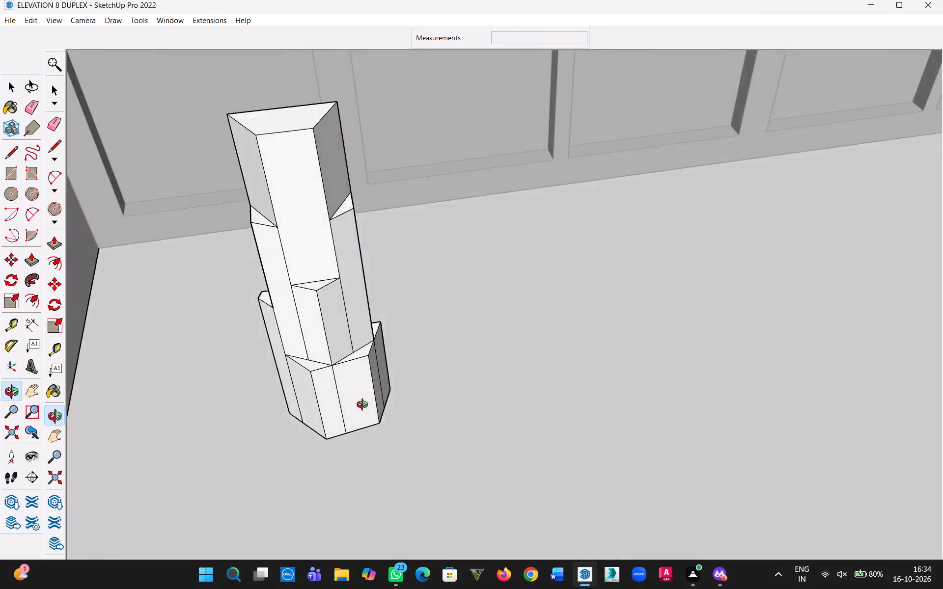
{"action": "middle_click_drag", "start_coordinate": [364, 406], "coordinate": [357, 317]}
{"action": "scroll", "coordinate": [386, 408], "scroll_direction": "down", "scroll_amount": 2}
{"action": "scroll", "coordinate": [436, 528], "scroll_direction": "down", "scroll_amount": 3}
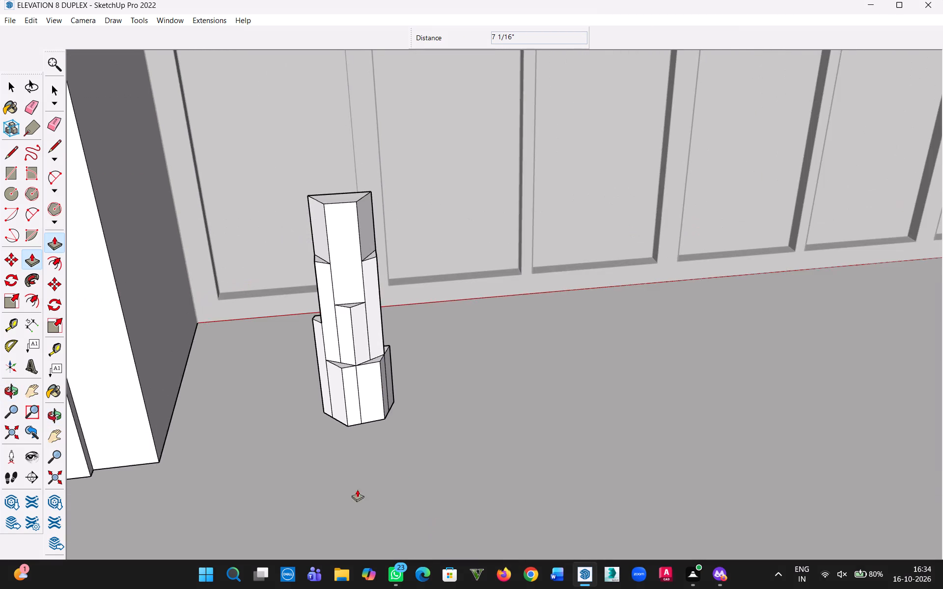
{"action": "scroll", "coordinate": [340, 453], "scroll_direction": "down", "scroll_amount": 2}
{"action": "scroll", "coordinate": [328, 387], "scroll_direction": "down", "scroll_amount": 3}
{"action": "middle_click_drag", "start_coordinate": [377, 361], "coordinate": [470, 388]}
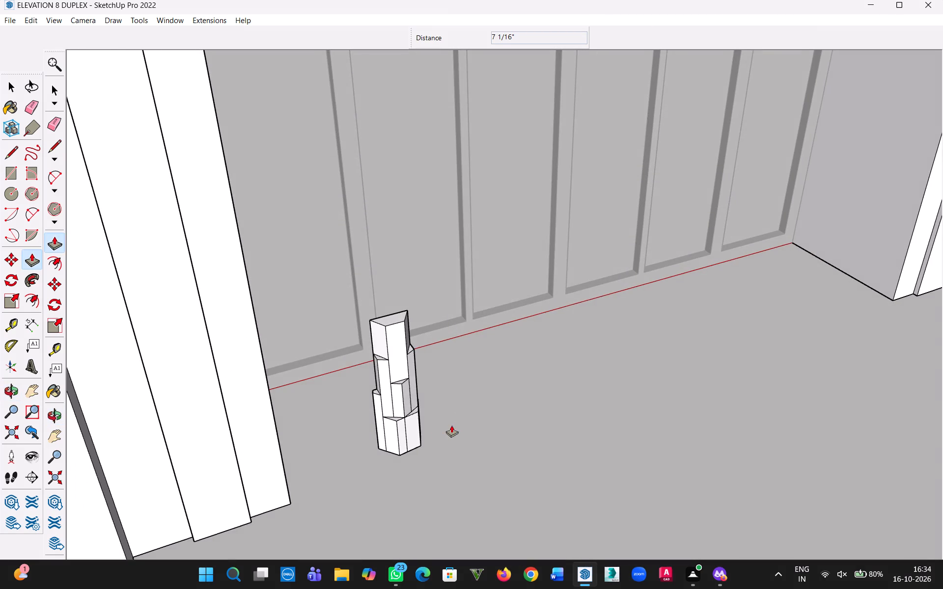
{"action": "middle_click_drag", "start_coordinate": [451, 426], "coordinate": [410, 478]}
{"action": "scroll", "coordinate": [371, 310], "scroll_direction": "up", "scroll_amount": 3}
{"action": "middle_click_drag", "start_coordinate": [361, 400], "coordinate": [551, 401]}
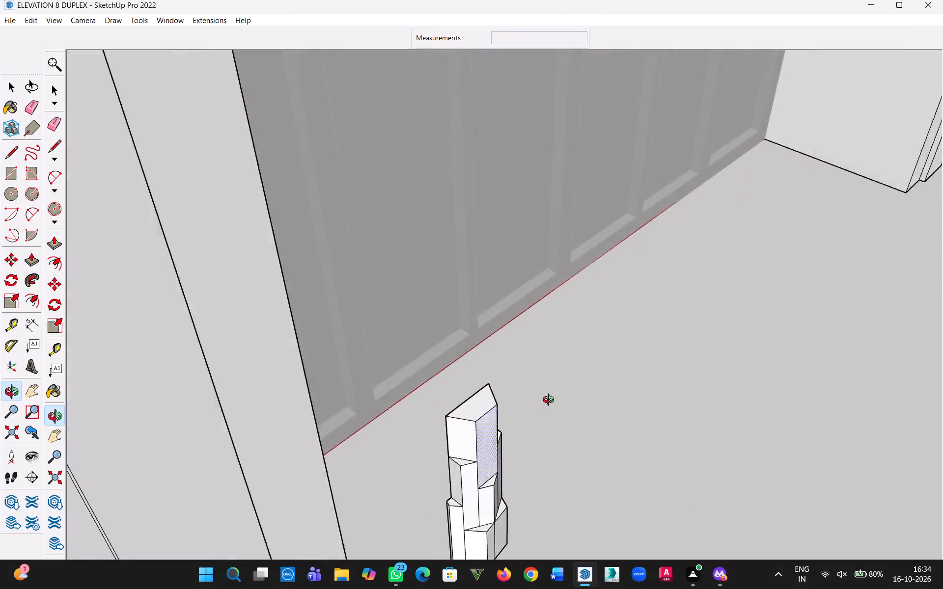
{"action": "middle_click_drag", "start_coordinate": [551, 401], "coordinate": [329, 339]}
{"action": "scroll", "coordinate": [324, 404], "scroll_direction": "down", "scroll_amount": 1}
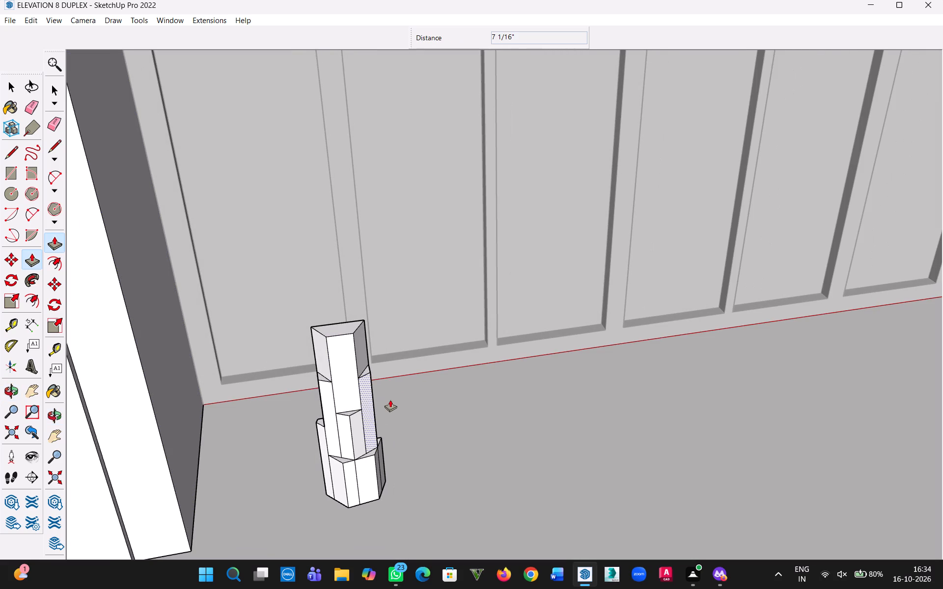
Make the whole faceted block a component, keeping the default definition name and replacing the selection.
{"action": "left_click", "coordinate": [8, 85]}
{"action": "middle_click_drag", "start_coordinate": [499, 418], "coordinate": [257, 454]}
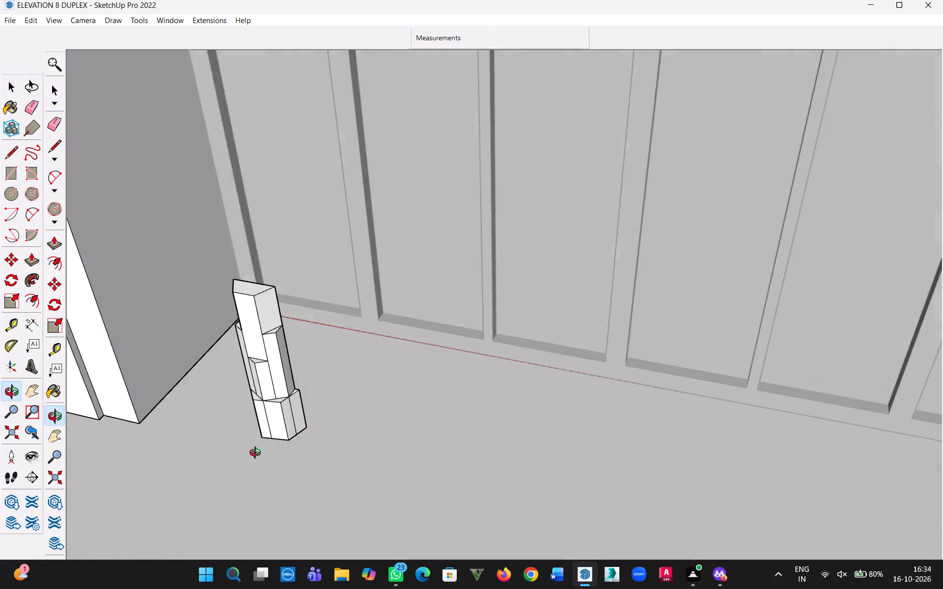
{"action": "middle_click_drag", "start_coordinate": [257, 454], "coordinate": [138, 436]}
{"action": "scroll", "coordinate": [267, 368], "scroll_direction": "up", "scroll_amount": 3}
{"action": "middle_click_drag", "start_coordinate": [323, 323], "coordinate": [231, 352]}
{"action": "left_click", "coordinate": [206, 306]}
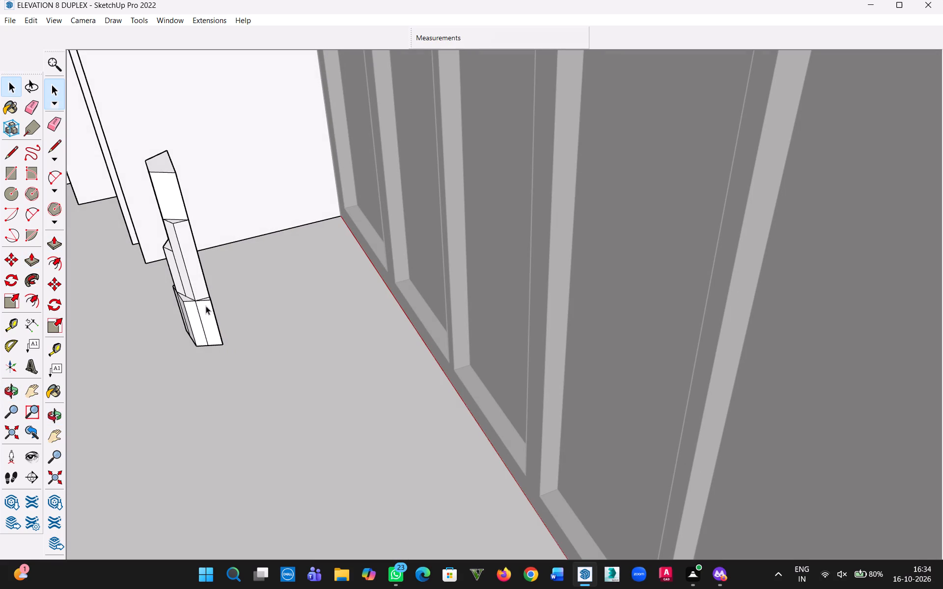
{"action": "triple_click", "coordinate": [208, 314]}
{"action": "right_click", "coordinate": [208, 314]}
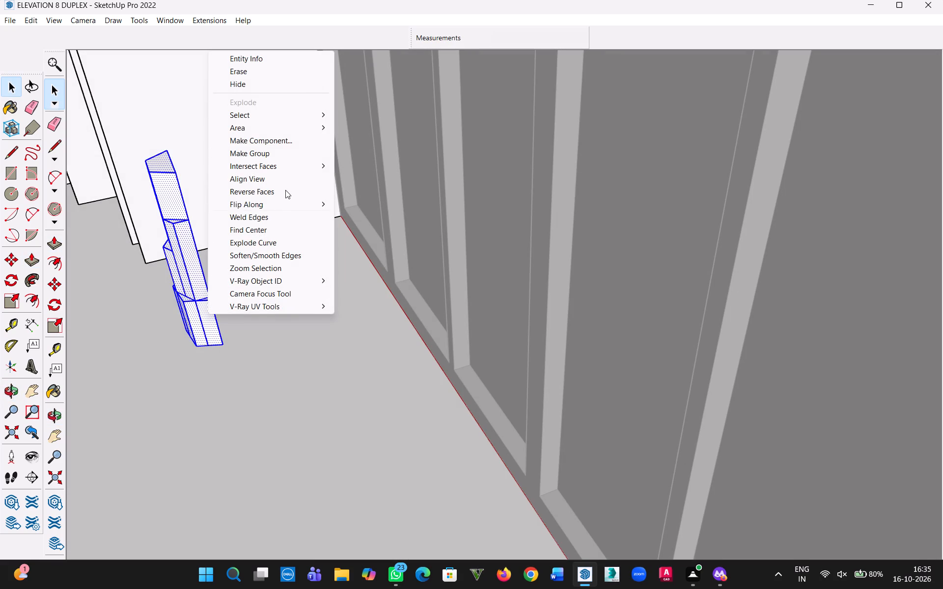
{"action": "left_click", "coordinate": [259, 140]}
{"action": "middle_click_drag", "start_coordinate": [220, 286], "coordinate": [198, 297]}
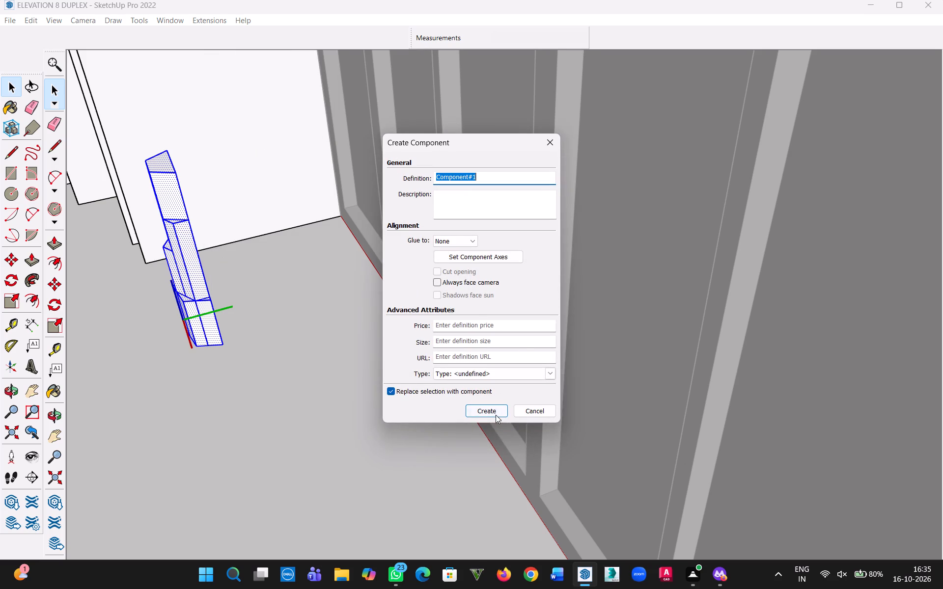
{"action": "left_click", "coordinate": [496, 415]}
Move the block component about 2' 6 7/16" from its rear base midpoint to the midpoint of the narrow jamb strip's base edge.
{"action": "scroll", "coordinate": [204, 307], "scroll_direction": "up", "scroll_amount": 5}
{"action": "middle_click_drag", "start_coordinate": [229, 312], "coordinate": [169, 345]}
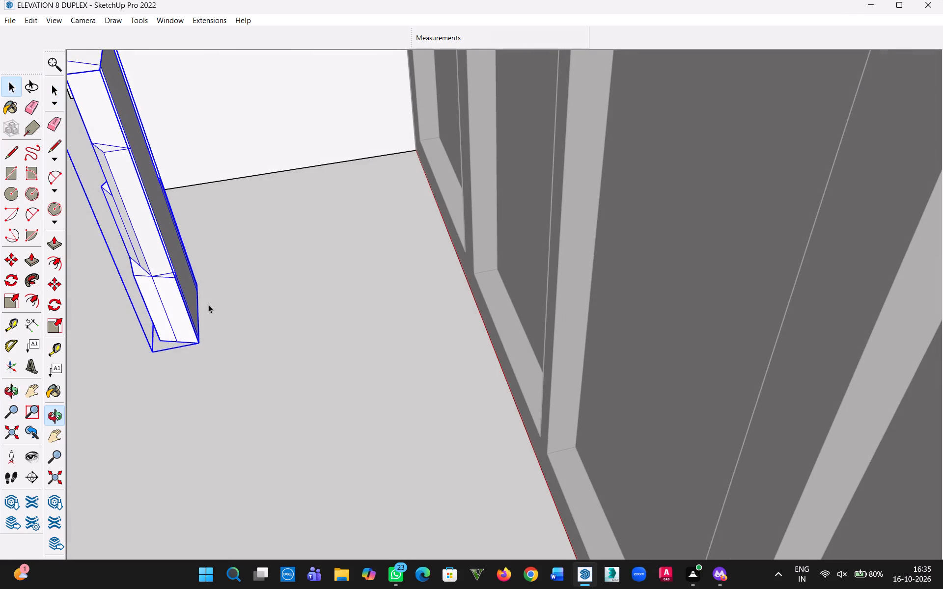
{"action": "key", "text": "m"}
{"action": "scroll", "coordinate": [205, 309], "scroll_direction": "up", "scroll_amount": 1}
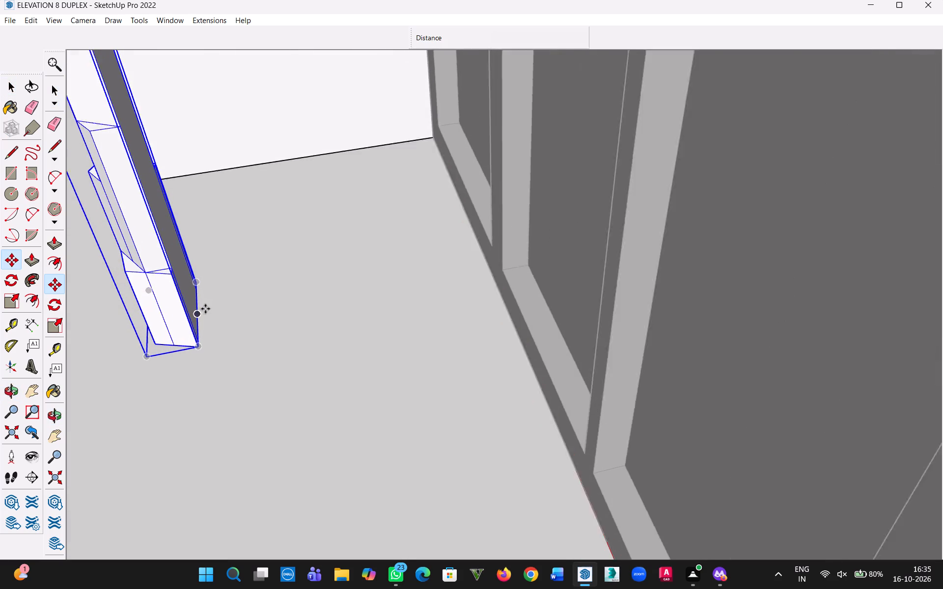
{"action": "scroll", "coordinate": [205, 309], "scroll_direction": "up", "scroll_amount": 10}
{"action": "left_click", "coordinate": [192, 317]}
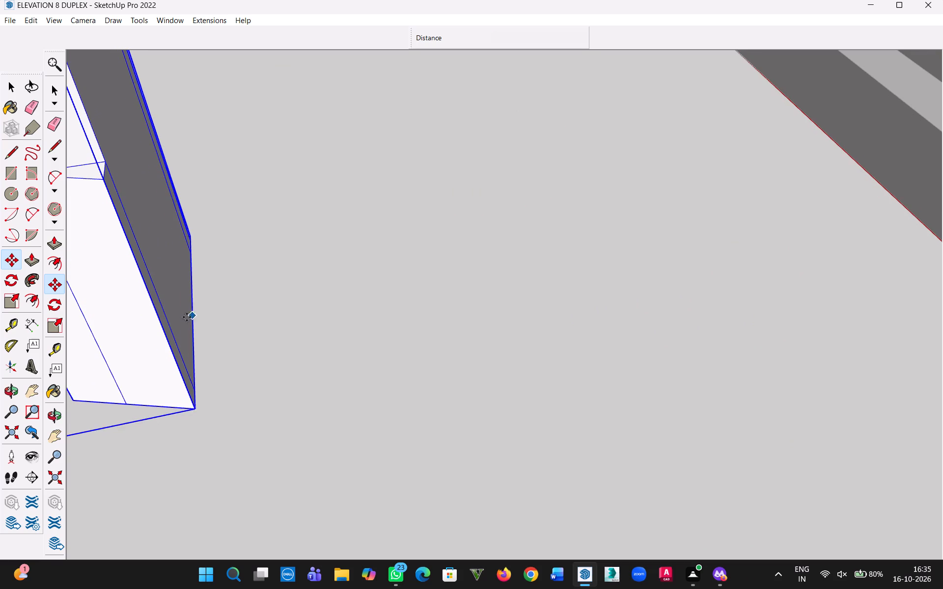
{"action": "scroll", "coordinate": [131, 354], "scroll_direction": "down", "scroll_amount": 6}
{"action": "key", "text": "h"}
{"action": "left_click_drag", "start_coordinate": [131, 371], "coordinate": [544, 384]}
{"action": "scroll", "coordinate": [503, 401], "scroll_direction": "down", "scroll_amount": 7}
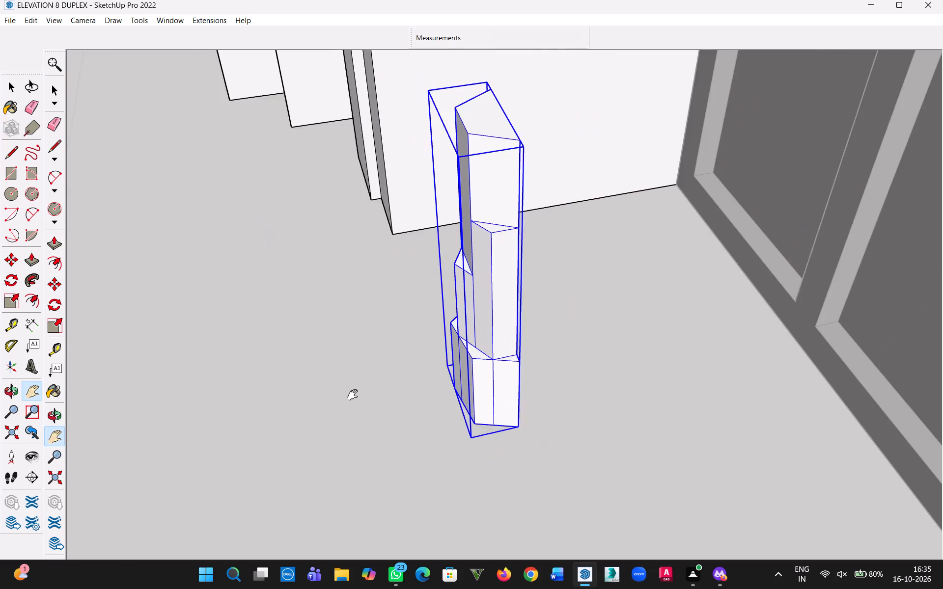
{"action": "middle_click_drag", "start_coordinate": [355, 395], "coordinate": [822, 392]}
{"action": "key", "text": "Escape"}
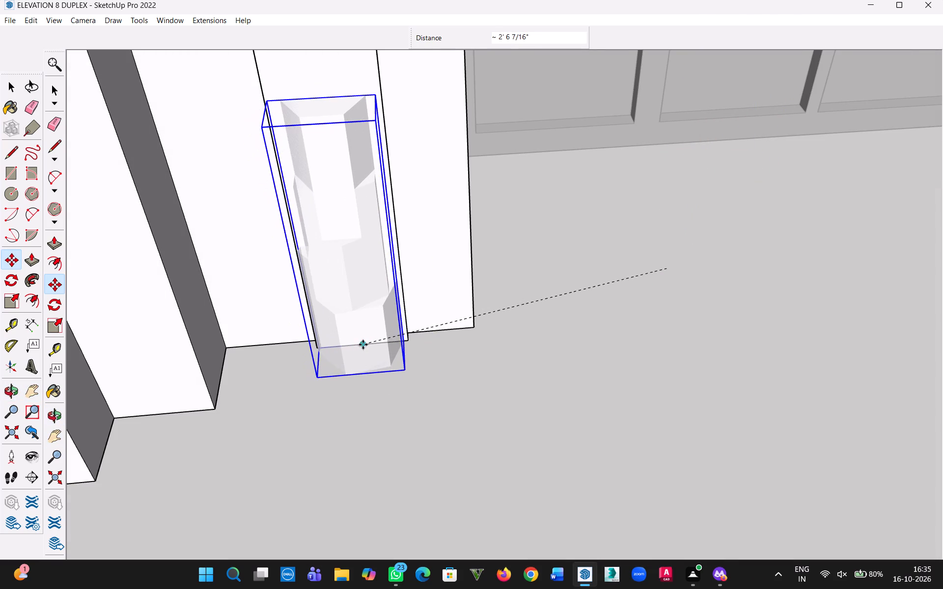
{"action": "left_click", "coordinate": [363, 345]}
Scale the block component to about 1.5 times its width along the red axis, keeping its height.
{"action": "scroll", "coordinate": [382, 417], "scroll_direction": "down", "scroll_amount": 4}
{"action": "middle_click_drag", "start_coordinate": [366, 418], "coordinate": [413, 372]}
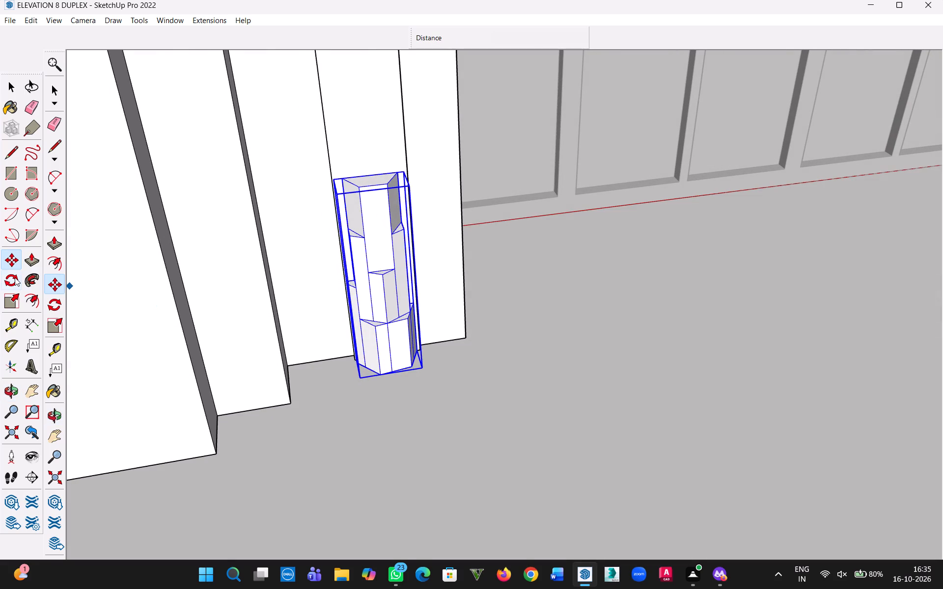
{"action": "left_click", "coordinate": [7, 298]}
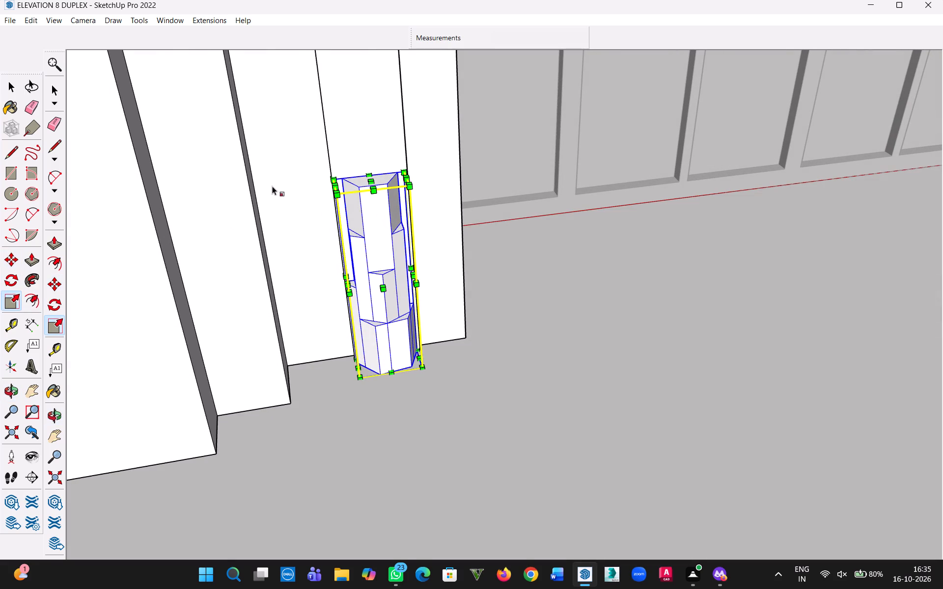
{"action": "left_click", "coordinate": [408, 176]}
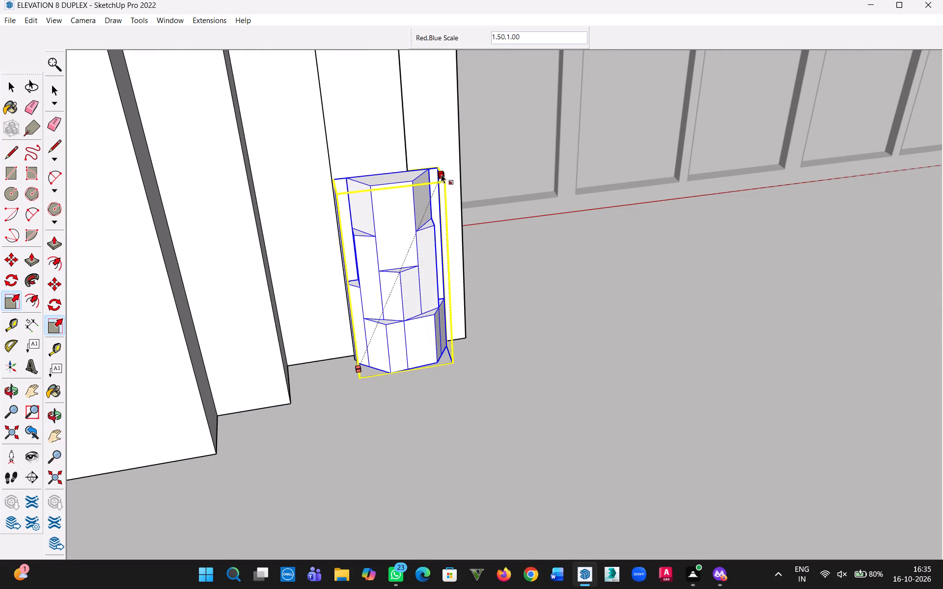
{"action": "left_click", "coordinate": [450, 173]}
Scale the block component's depth along the green axis by about 2.00.
{"action": "middle_click_drag", "start_coordinate": [511, 281], "coordinate": [500, 329]}
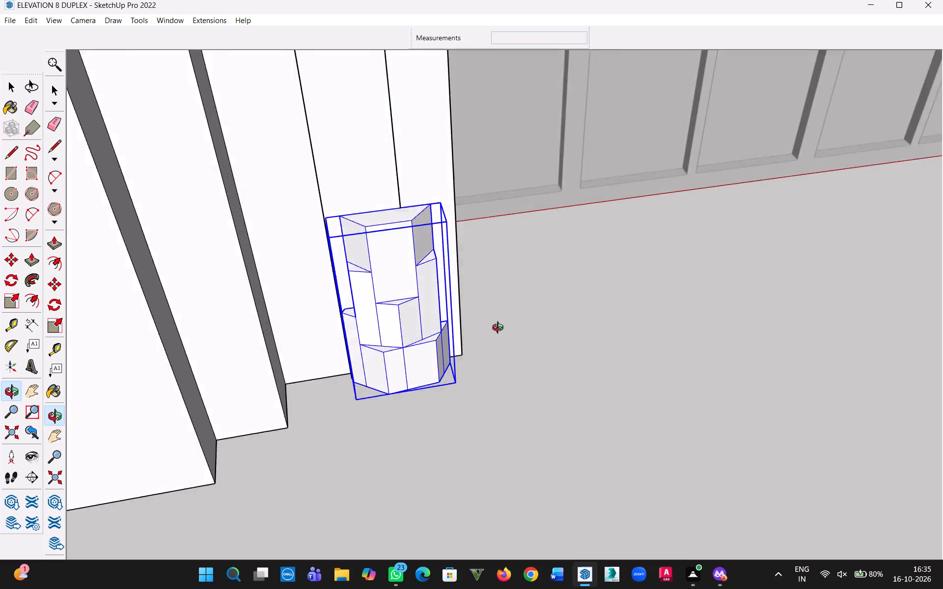
{"action": "middle_click_drag", "start_coordinate": [500, 329], "coordinate": [471, 440]}
{"action": "left_click", "coordinate": [379, 406]}
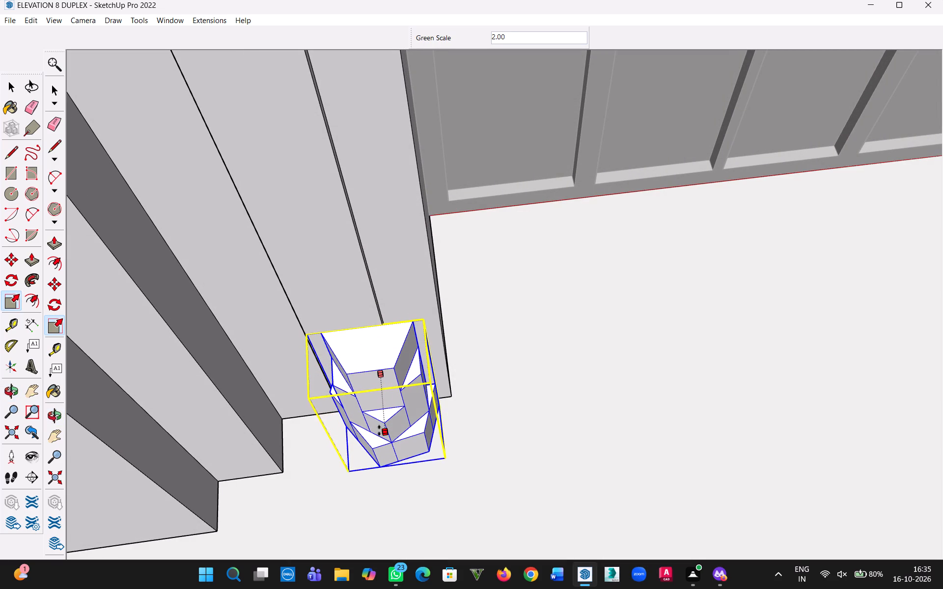
{"action": "left_click", "coordinate": [379, 429]}
Scale the block component in plan from a front vertical edge, by about 1.16 in red and 1.18 in green.
{"action": "middle_click_drag", "start_coordinate": [470, 438], "coordinate": [484, 352]}
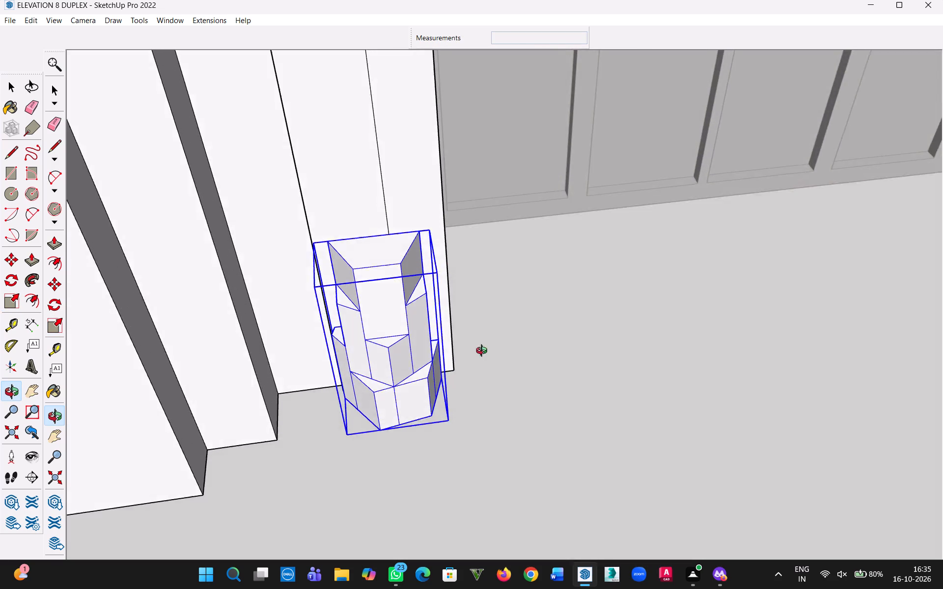
{"action": "middle_click_drag", "start_coordinate": [484, 352], "coordinate": [484, 389]}
{"action": "left_click", "coordinate": [333, 408]}
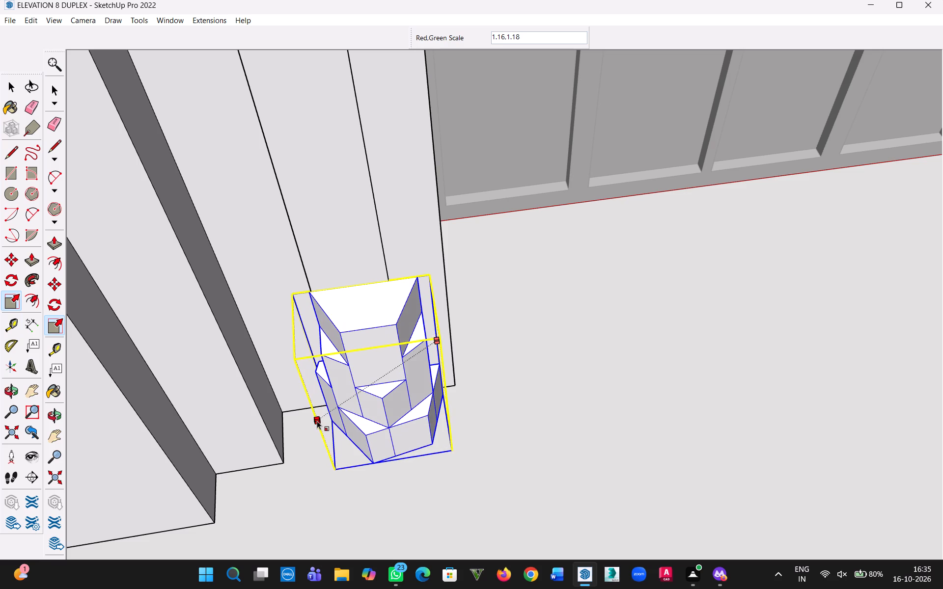
{"action": "left_click", "coordinate": [319, 429]}
Move the enlarged block component clear of the jamb onto the open floor area.
{"action": "middle_click_drag", "start_coordinate": [483, 406], "coordinate": [474, 421]}
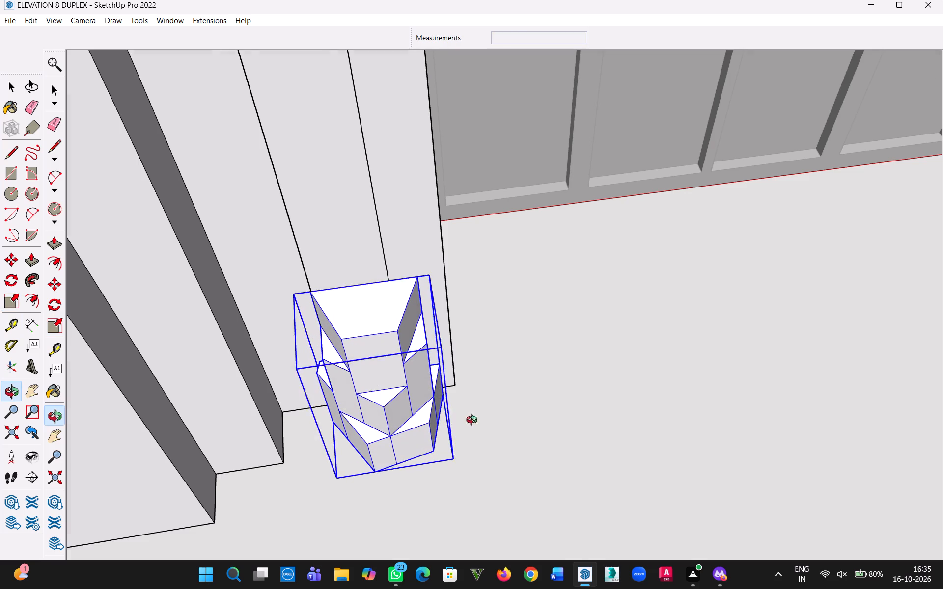
{"action": "middle_click_drag", "start_coordinate": [474, 421], "coordinate": [451, 450]}
{"action": "left_click", "coordinate": [18, 87]}
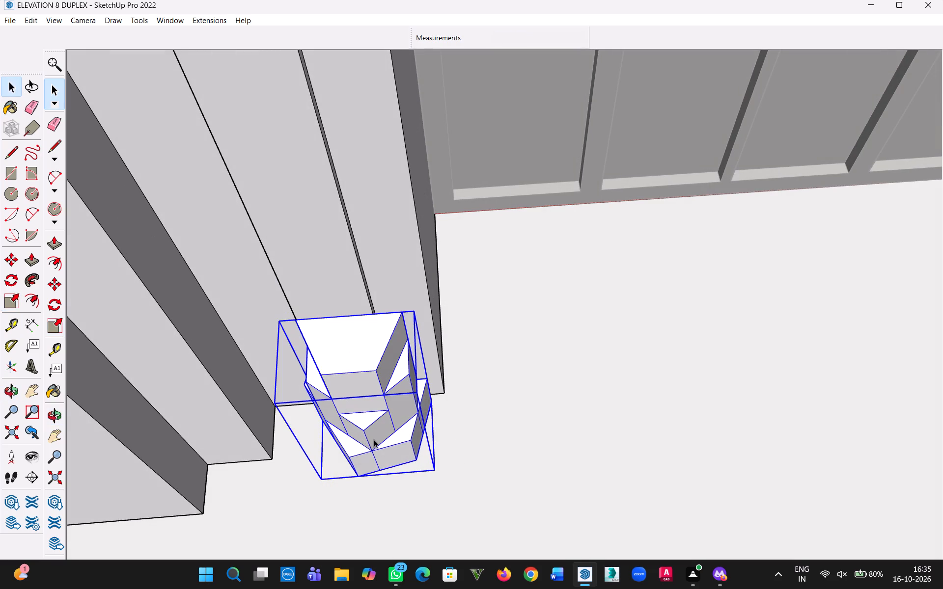
{"action": "key", "text": "m"}
{"action": "left_click", "coordinate": [374, 439]}
{"action": "left_click", "coordinate": [673, 453]}
Move the block back about 2' 11 3/4", placing its rear base midpoint on the midpoint of the narrow jamb strip's base edge.
{"action": "middle_click_drag", "start_coordinate": [610, 454], "coordinate": [469, 502]}
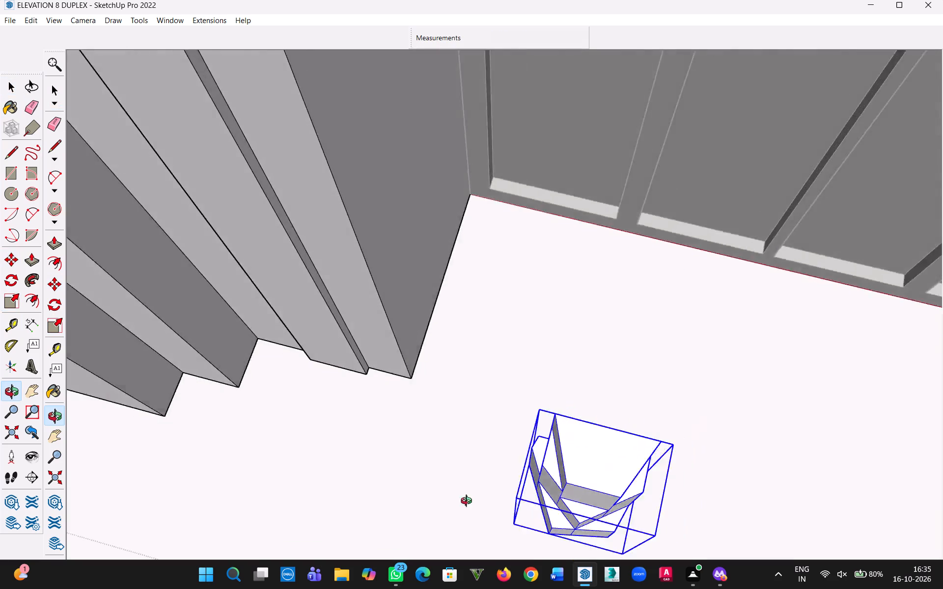
{"action": "middle_click_drag", "start_coordinate": [469, 502], "coordinate": [1, 435]}
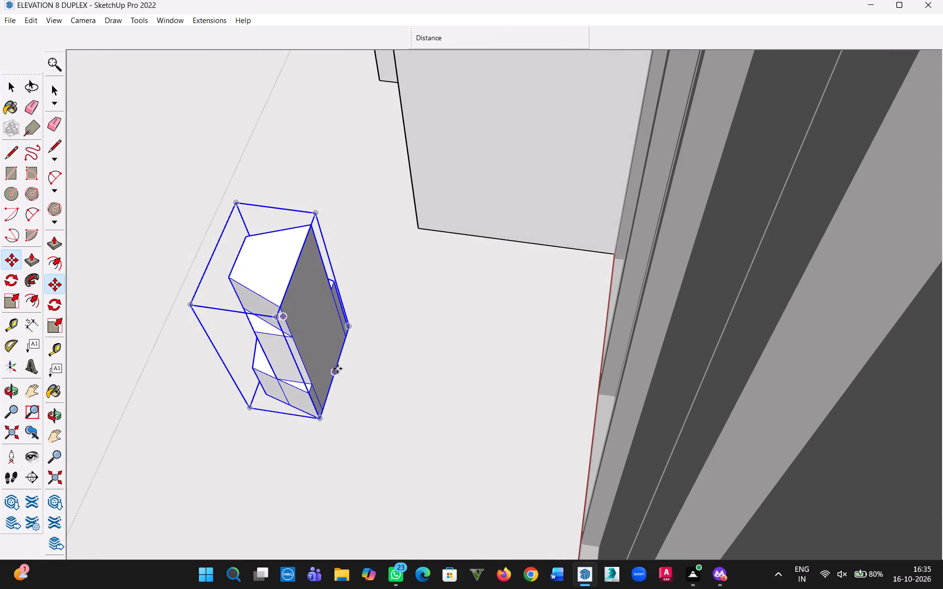
{"action": "left_click", "coordinate": [334, 370]}
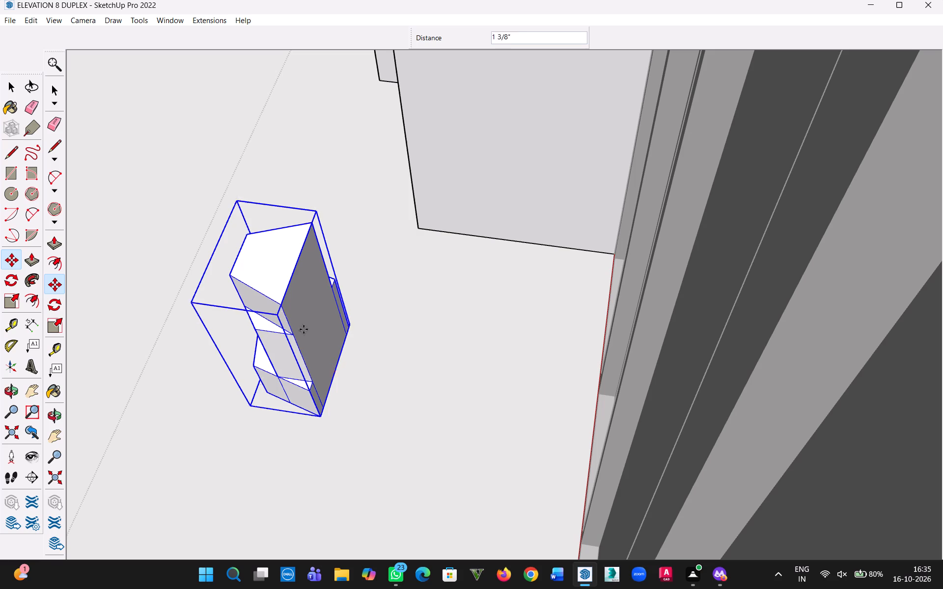
{"action": "middle_click_drag", "start_coordinate": [298, 276], "coordinate": [694, 275]}
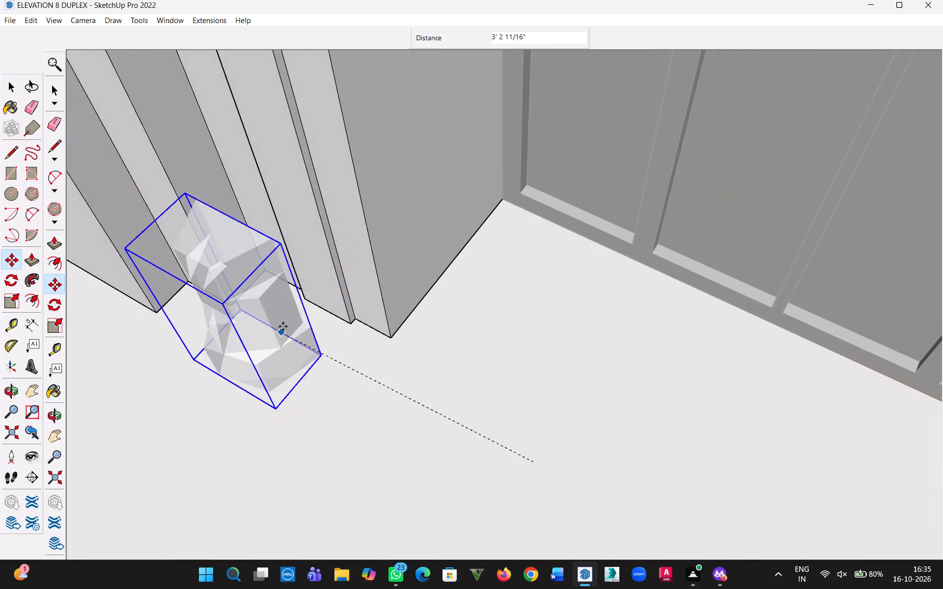
{"action": "scroll", "coordinate": [323, 313], "scroll_direction": "up", "scroll_amount": 4}
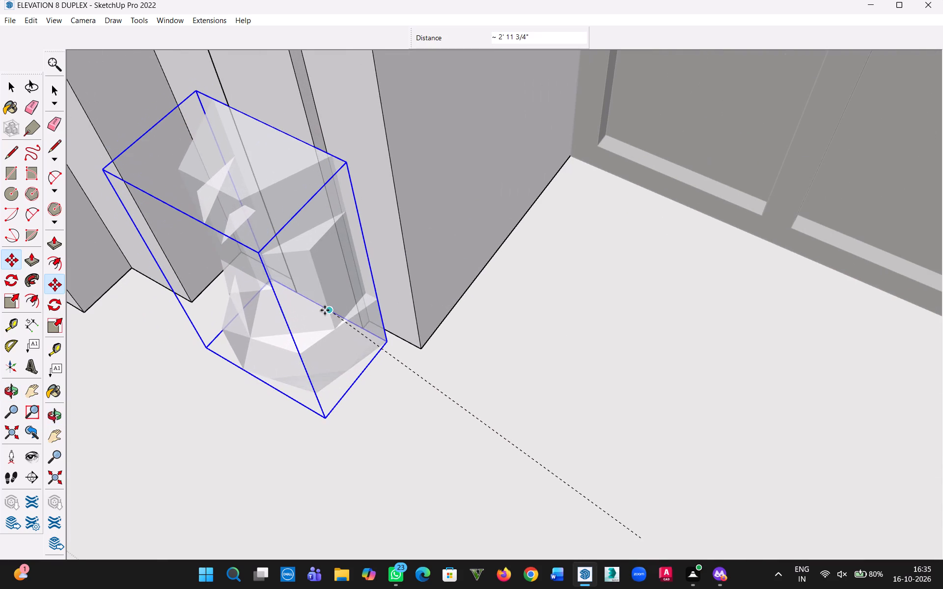
{"action": "left_click", "coordinate": [325, 310]}
{"action": "scroll", "coordinate": [371, 435], "scroll_direction": "down", "scroll_amount": 7}
{"action": "middle_click_drag", "start_coordinate": [348, 458], "coordinate": [550, 314]}
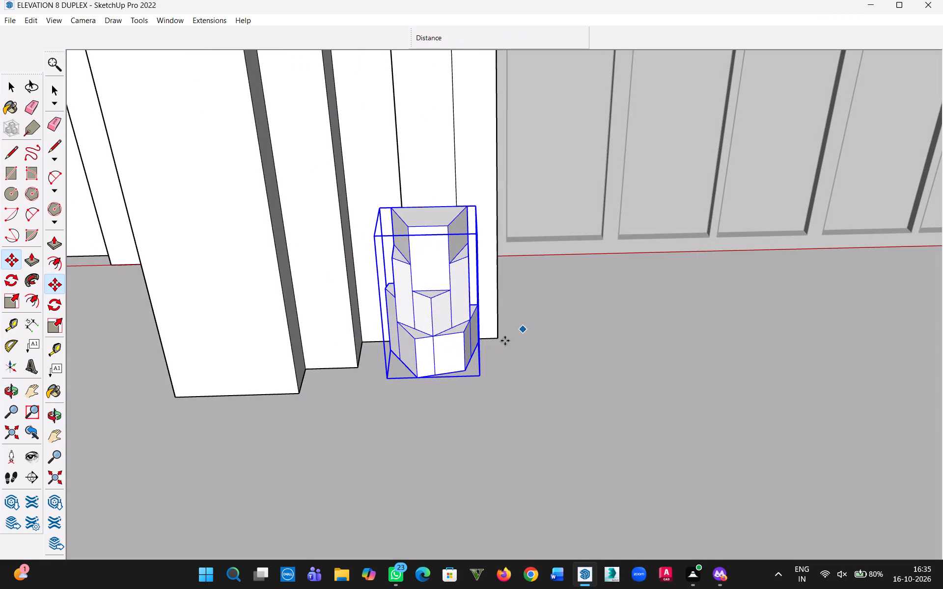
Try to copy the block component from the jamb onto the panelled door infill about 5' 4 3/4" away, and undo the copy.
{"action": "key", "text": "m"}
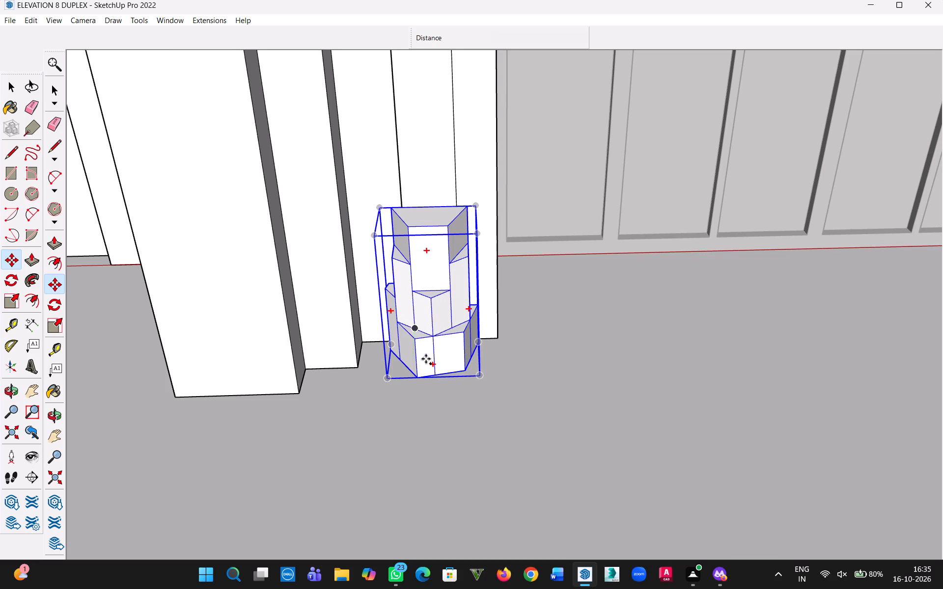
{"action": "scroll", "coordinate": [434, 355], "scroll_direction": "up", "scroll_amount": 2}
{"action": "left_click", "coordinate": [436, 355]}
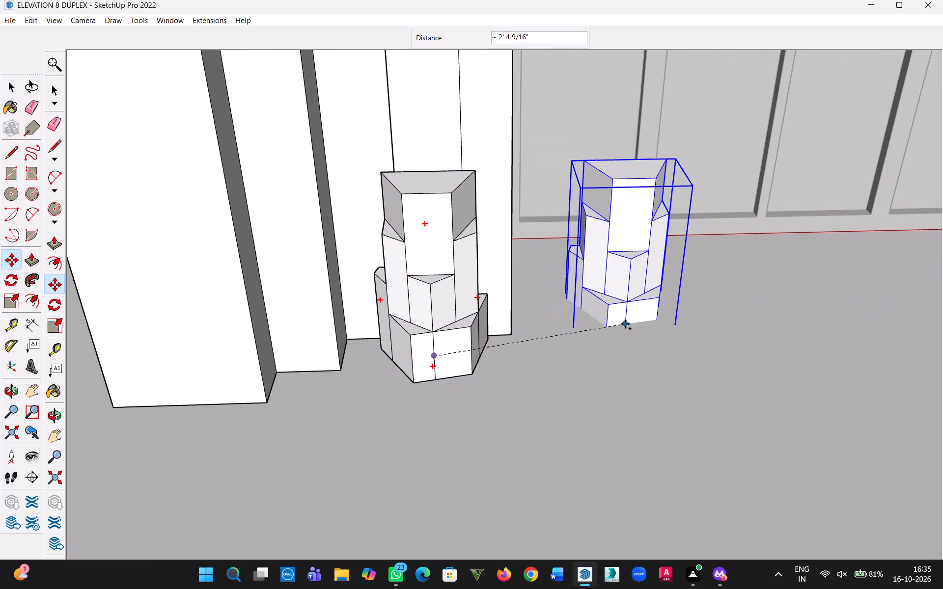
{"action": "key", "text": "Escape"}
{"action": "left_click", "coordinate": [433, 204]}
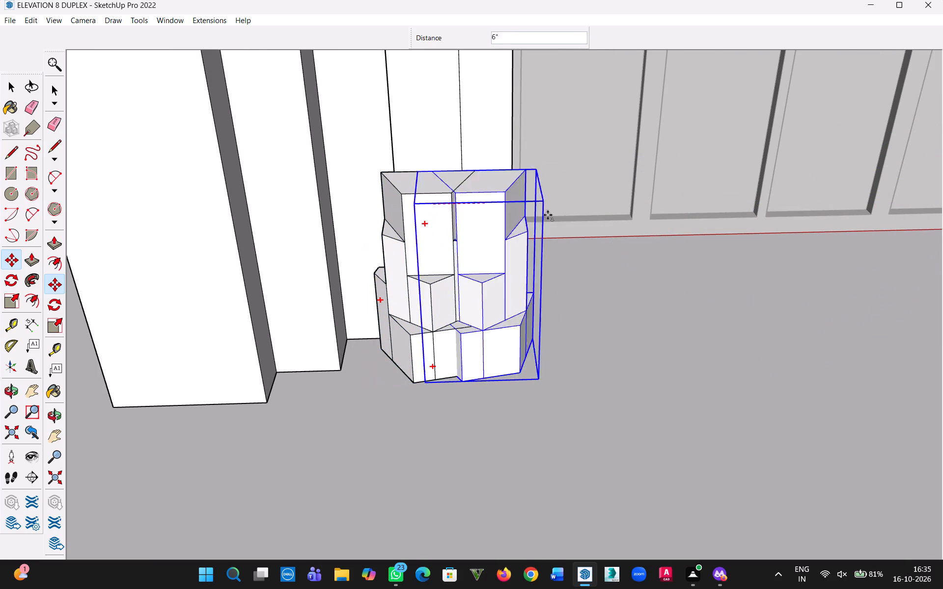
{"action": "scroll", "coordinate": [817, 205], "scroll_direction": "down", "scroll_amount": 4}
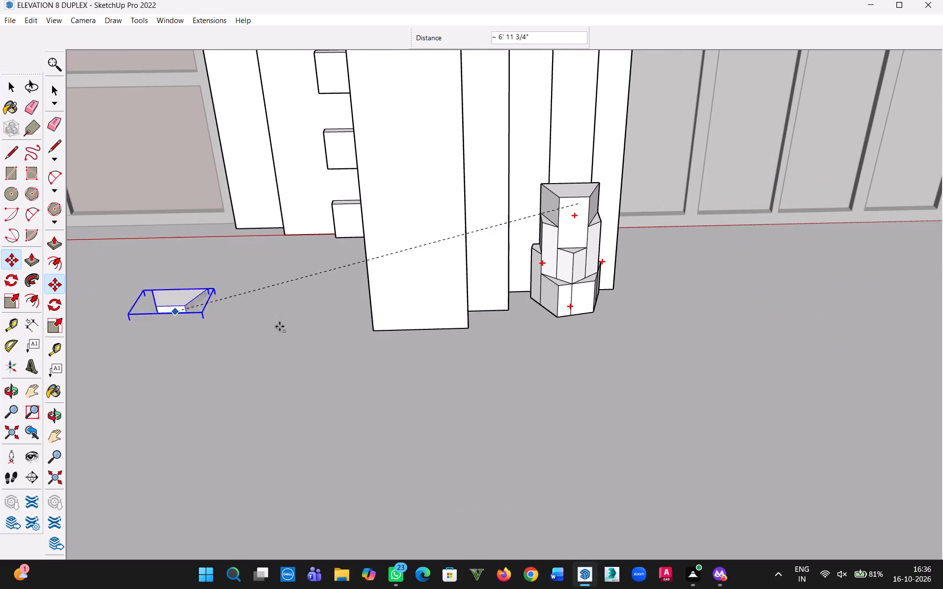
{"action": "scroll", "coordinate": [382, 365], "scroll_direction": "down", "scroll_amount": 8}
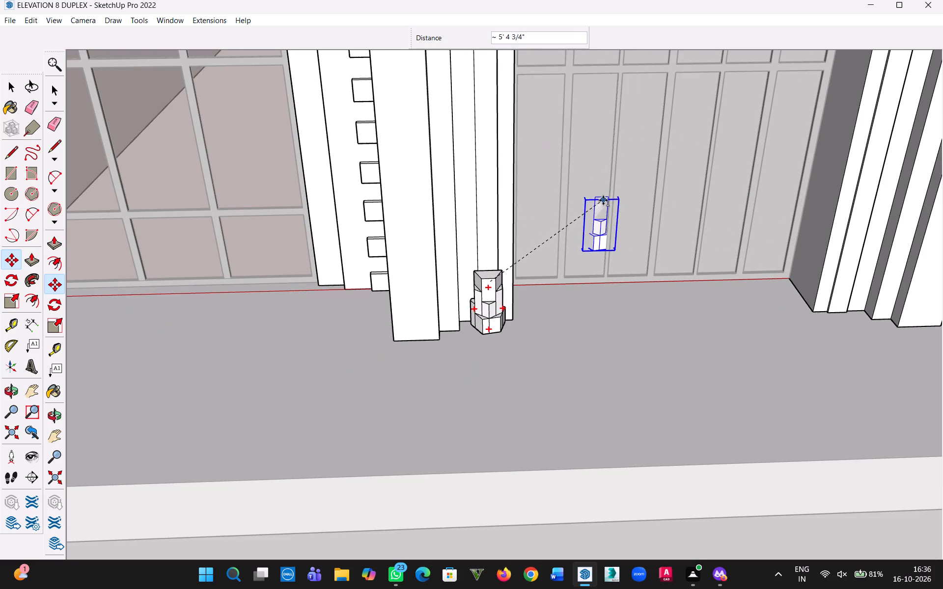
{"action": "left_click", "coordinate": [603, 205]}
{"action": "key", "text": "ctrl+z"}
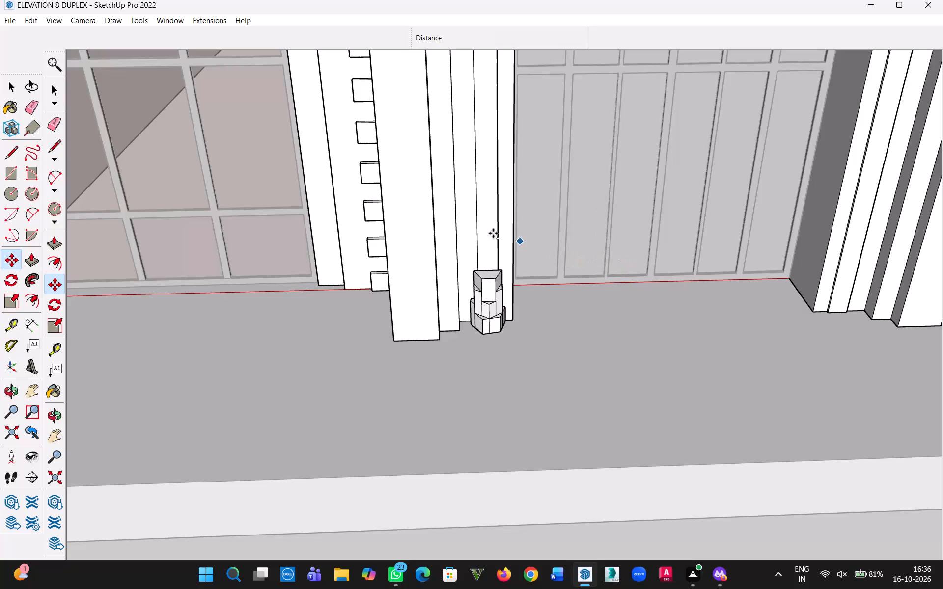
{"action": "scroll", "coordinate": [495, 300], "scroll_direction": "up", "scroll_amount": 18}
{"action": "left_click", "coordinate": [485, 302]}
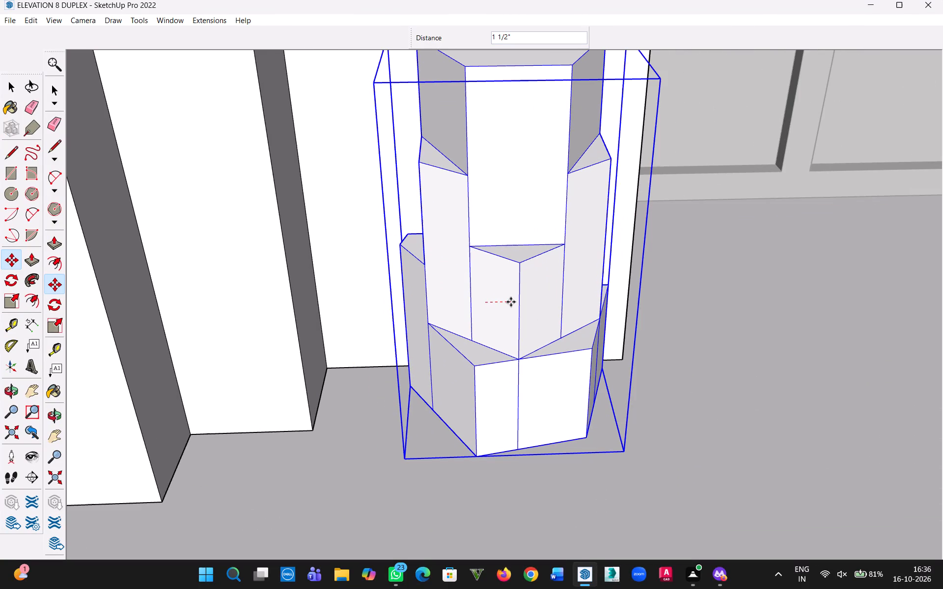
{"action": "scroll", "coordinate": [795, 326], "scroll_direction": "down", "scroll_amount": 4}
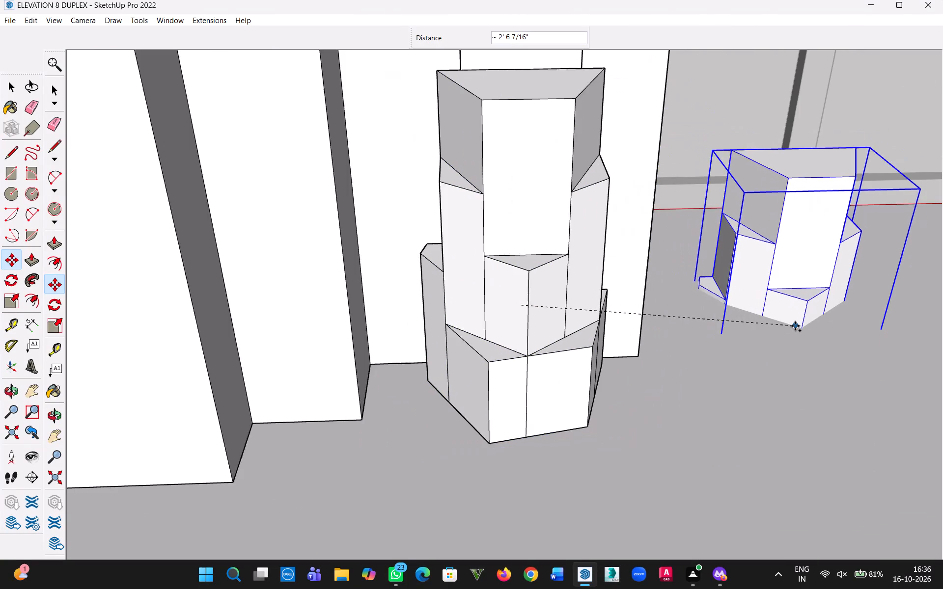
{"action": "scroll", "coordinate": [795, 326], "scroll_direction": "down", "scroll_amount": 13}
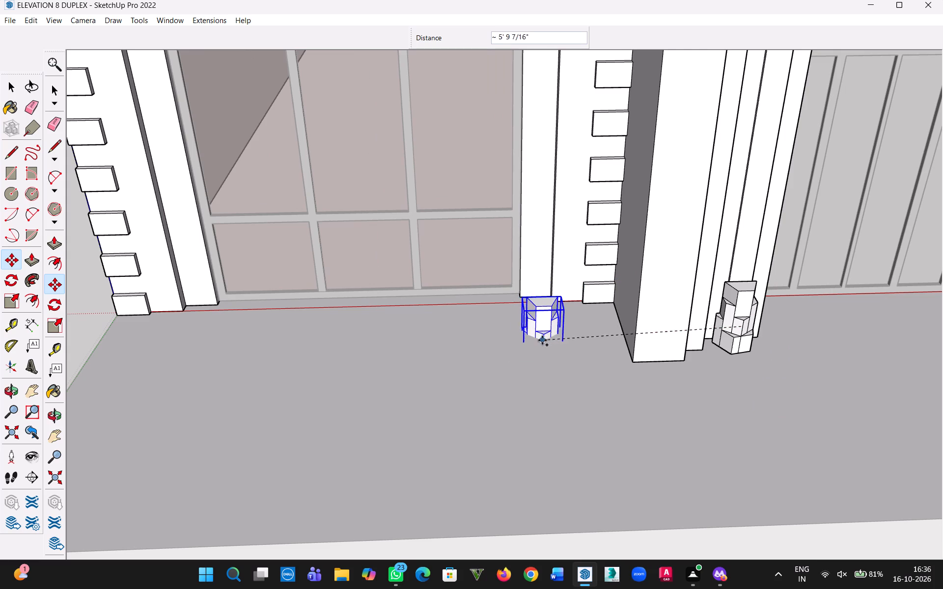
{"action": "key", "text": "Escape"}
Copy the block component from its upper rear corner about 44' 3 3/4" away, into the open space beyond the building.
{"action": "middle_click_drag", "start_coordinate": [768, 349], "coordinate": [382, 318]}
{"action": "scroll", "coordinate": [564, 427], "scroll_direction": "up", "scroll_amount": 7}
{"action": "scroll", "coordinate": [532, 327], "scroll_direction": "up", "scroll_amount": 8}
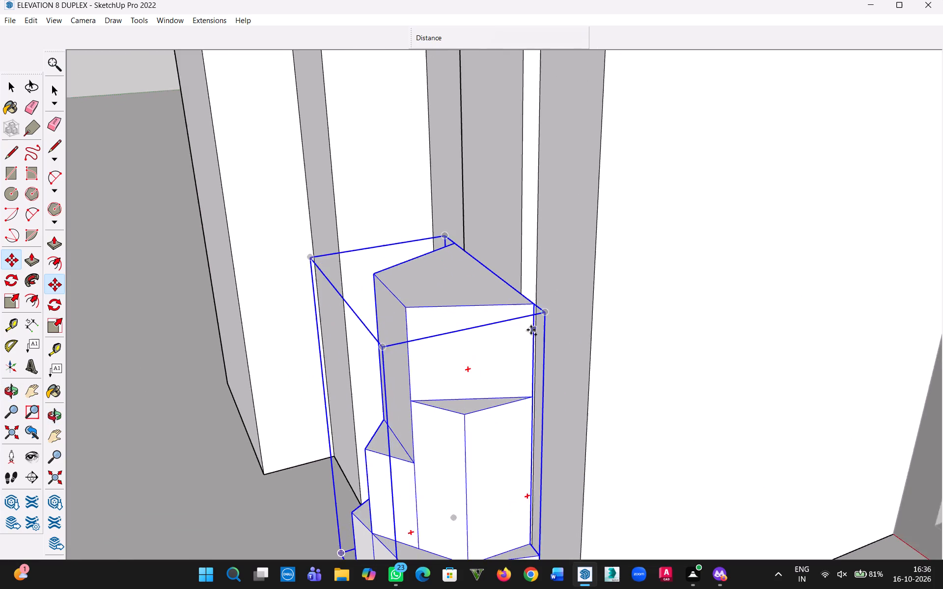
{"action": "middle_click_drag", "start_coordinate": [539, 335], "coordinate": [597, 344]}
{"action": "left_click", "coordinate": [600, 316]}
{"action": "scroll", "coordinate": [741, 419], "scroll_direction": "down", "scroll_amount": 6}
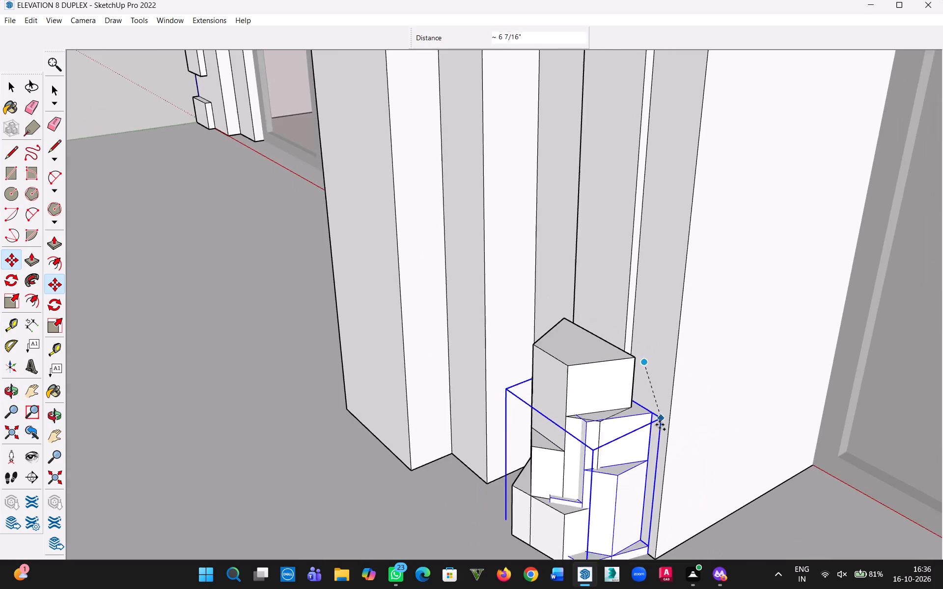
{"action": "scroll", "coordinate": [660, 425], "scroll_direction": "down", "scroll_amount": 7}
{"action": "scroll", "coordinate": [258, 305], "scroll_direction": "down", "scroll_amount": 12}
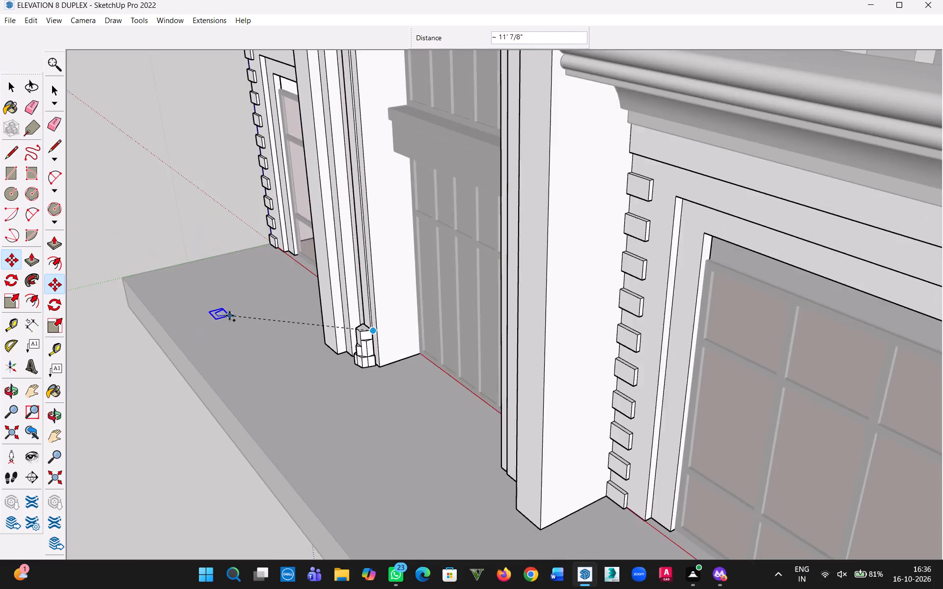
{"action": "scroll", "coordinate": [229, 316], "scroll_direction": "down", "scroll_amount": 3}
{"action": "left_click", "coordinate": [184, 189]}
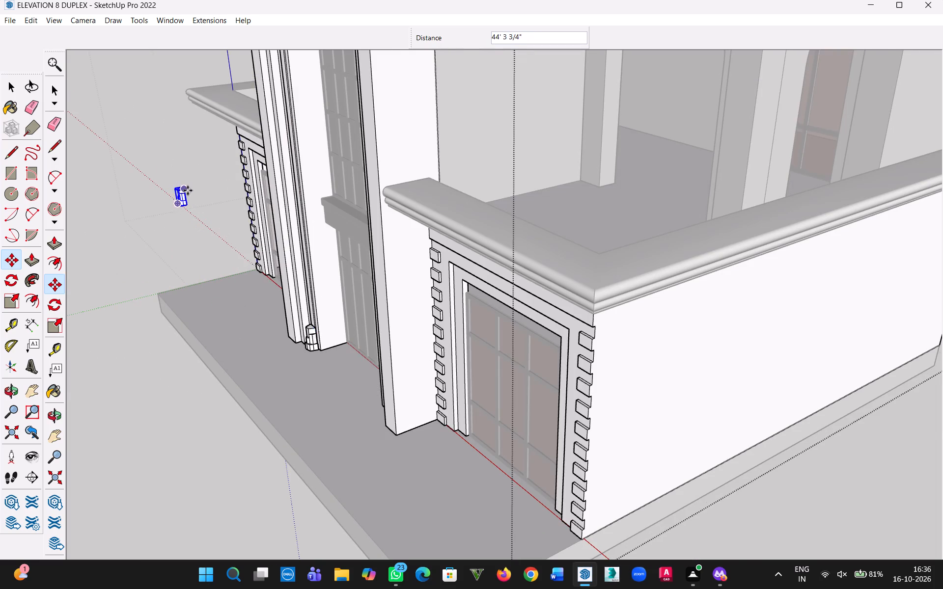
Move the copied block by its rear base midpoint about 56' 10 3/8", onto the floor beside the opposite jamb of the arched opening.
{"action": "scroll", "coordinate": [188, 190], "scroll_direction": "up", "scroll_amount": 20}
{"action": "scroll", "coordinate": [188, 190], "scroll_direction": "up", "scroll_amount": 3}
{"action": "middle_click_drag", "start_coordinate": [200, 250], "coordinate": [147, 286]}
{"action": "key", "text": "h"}
{"action": "left_click_drag", "start_coordinate": [448, 167], "coordinate": [579, 362]}
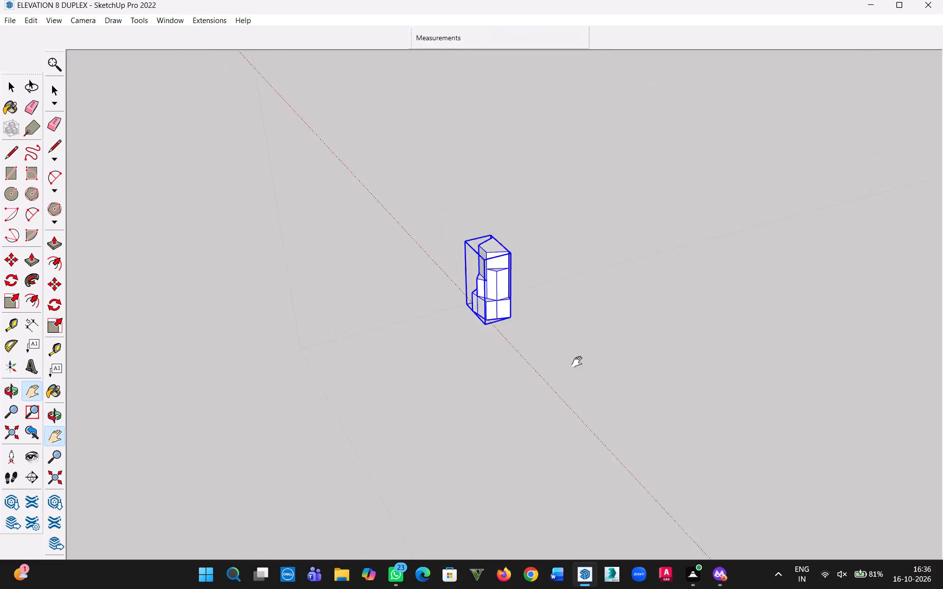
{"action": "left_click_drag", "start_coordinate": [579, 362], "coordinate": [582, 379]}
{"action": "middle_click_drag", "start_coordinate": [566, 369], "coordinate": [0, 315]}
{"action": "scroll", "coordinate": [666, 363], "scroll_direction": "up", "scroll_amount": 8}
{"action": "key", "text": "Escape"}
{"action": "key", "text": "grave"}
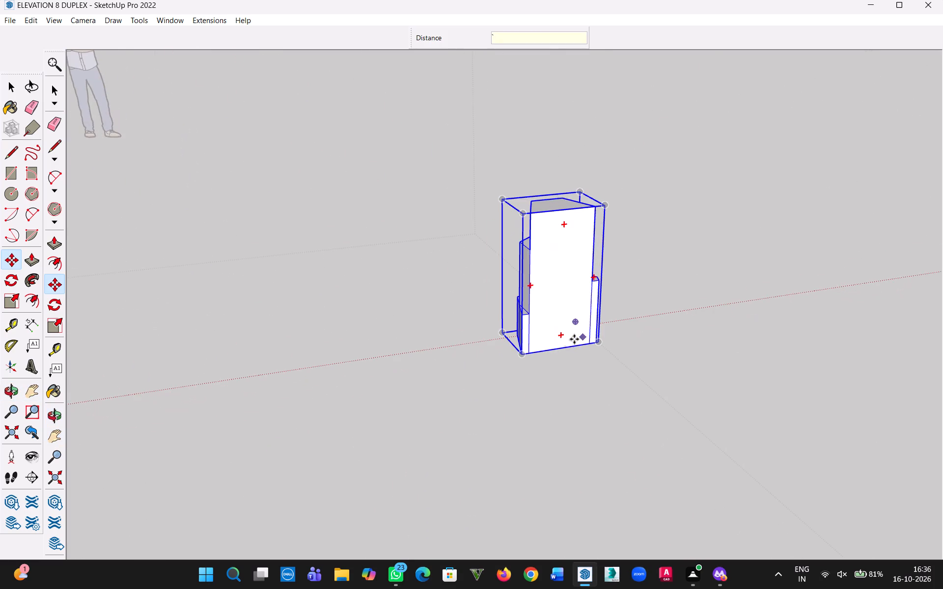
{"action": "scroll", "coordinate": [568, 349], "scroll_direction": "up", "scroll_amount": 9}
{"action": "key", "text": "Escape"}
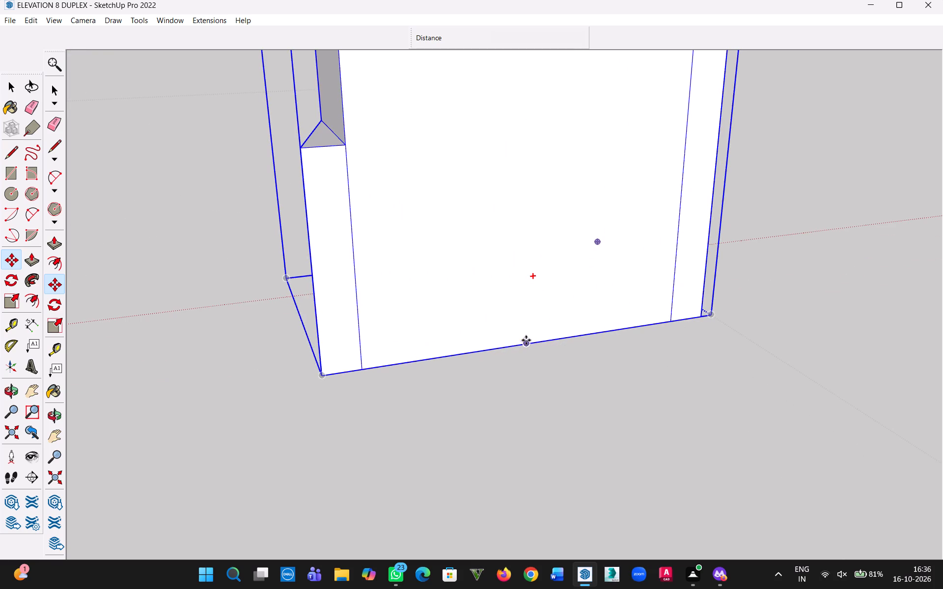
{"action": "left_click", "coordinate": [526, 344]}
{"action": "scroll", "coordinate": [417, 371], "scroll_direction": "down", "scroll_amount": 8}
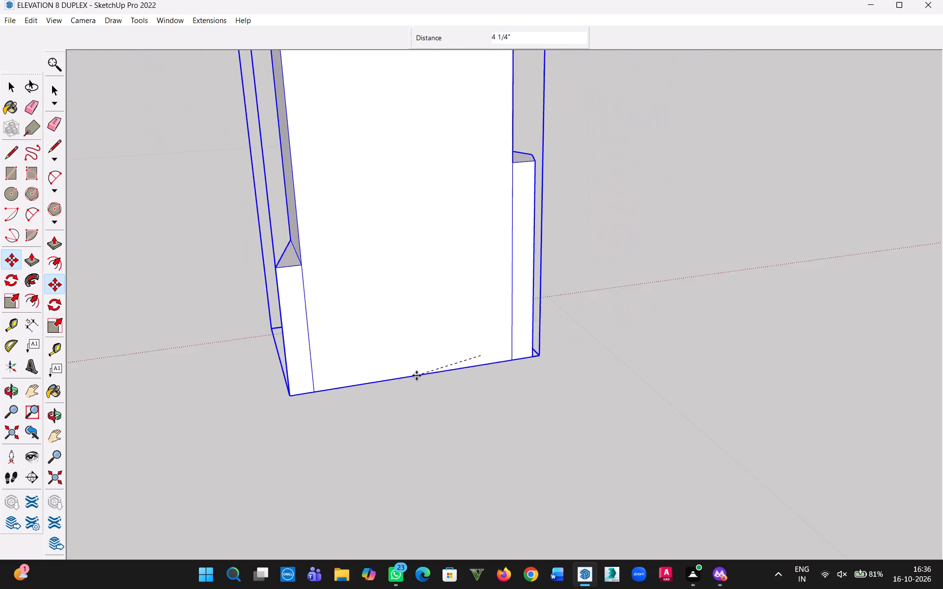
{"action": "scroll", "coordinate": [416, 375], "scroll_direction": "down", "scroll_amount": 9}
{"action": "key", "text": "h"}
{"action": "left_click_drag", "start_coordinate": [273, 406], "coordinate": [913, 386]}
{"action": "scroll", "coordinate": [594, 397], "scroll_direction": "down", "scroll_amount": 9}
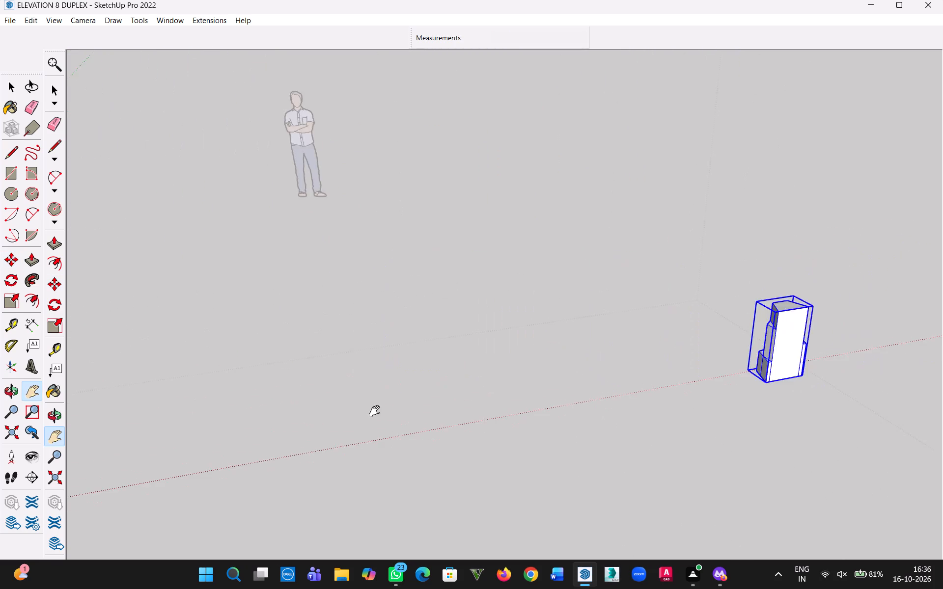
{"action": "scroll", "coordinate": [377, 411], "scroll_direction": "down", "scroll_amount": 7}
{"action": "left_click", "coordinate": [10, 431]}
{"action": "middle_click_drag", "start_coordinate": [313, 407], "coordinate": [681, 426]}
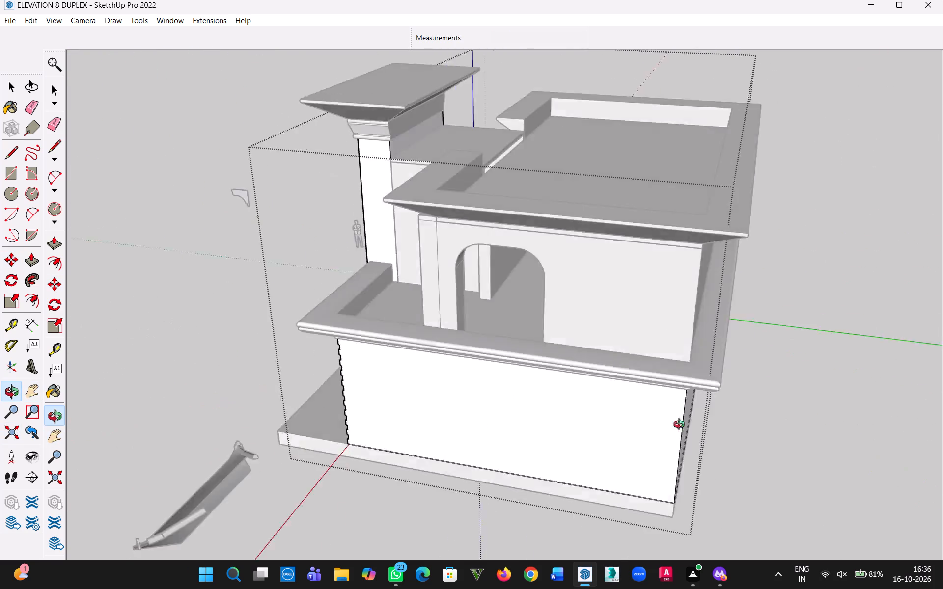
{"action": "middle_click_drag", "start_coordinate": [681, 426], "coordinate": [942, 388]}
{"action": "middle_click_drag", "start_coordinate": [579, 464], "coordinate": [914, 432]}
{"action": "scroll", "coordinate": [599, 451], "scroll_direction": "up", "scroll_amount": 4}
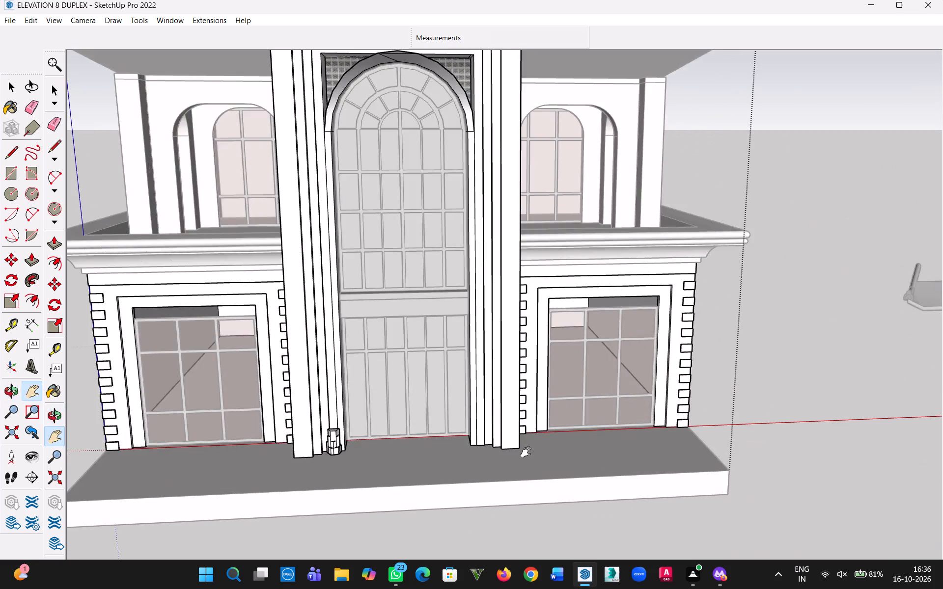
{"action": "scroll", "coordinate": [528, 453], "scroll_direction": "up", "scroll_amount": 9}
{"action": "scroll", "coordinate": [448, 450], "scroll_direction": "up", "scroll_amount": 8}
{"action": "key", "text": "Escape"}
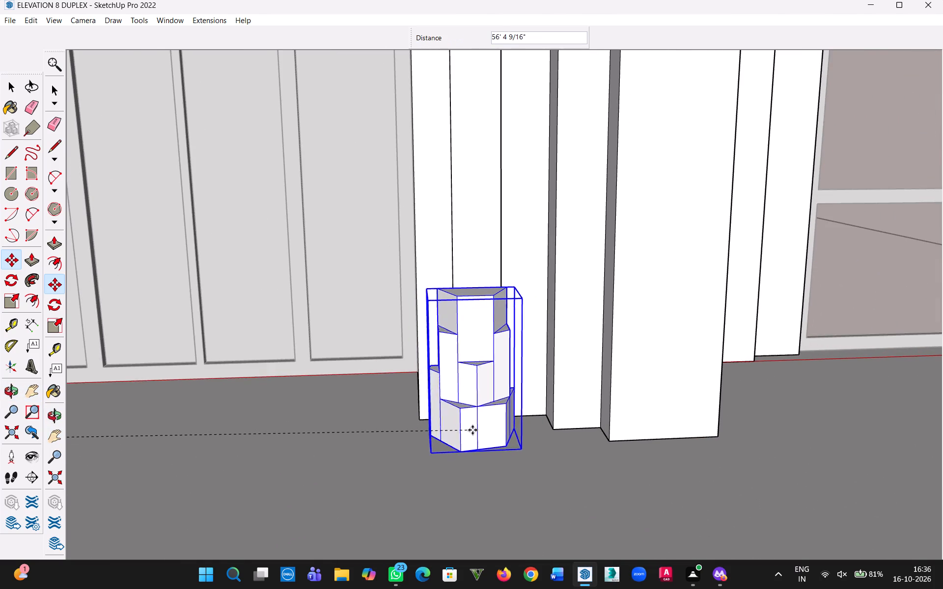
{"action": "scroll", "coordinate": [472, 430], "scroll_direction": "up", "scroll_amount": 12}
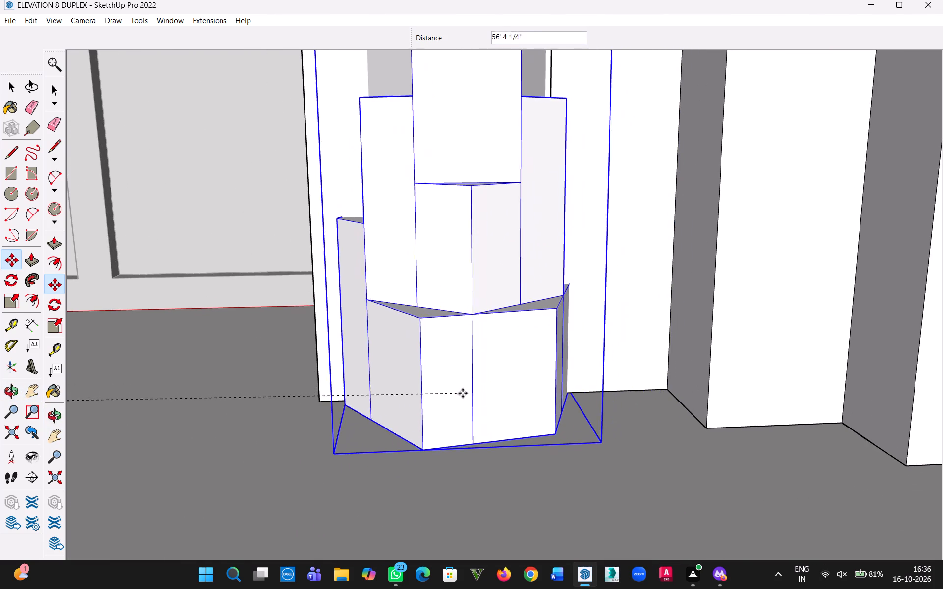
{"action": "middle_click_drag", "start_coordinate": [299, 414], "coordinate": [689, 498]}
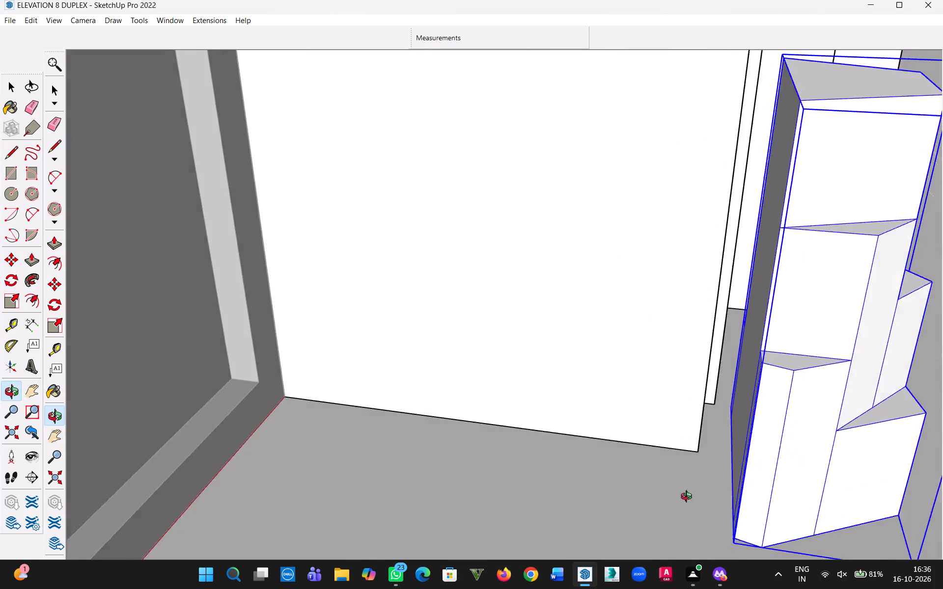
{"action": "middle_click_drag", "start_coordinate": [689, 498], "coordinate": [328, 500]}
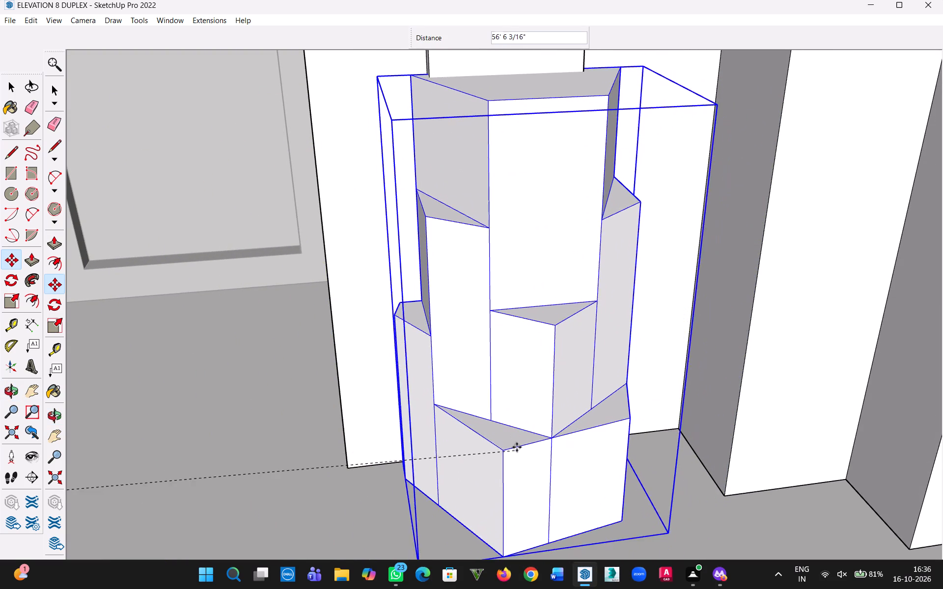
{"action": "scroll", "coordinate": [501, 484], "scroll_direction": "down", "scroll_amount": 10}
{"action": "middle_click_drag", "start_coordinate": [486, 500], "coordinate": [812, 450]}
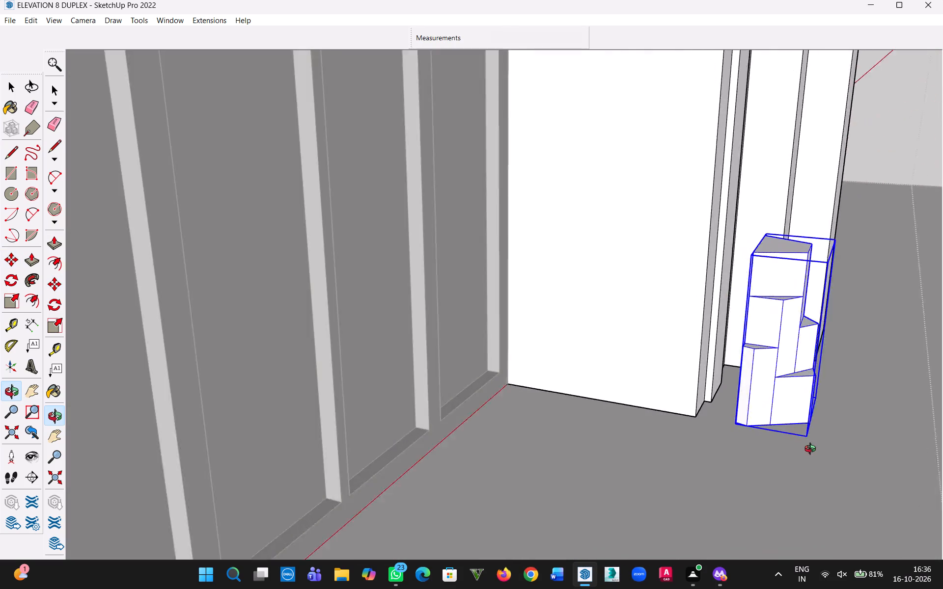
{"action": "middle_click_drag", "start_coordinate": [812, 450], "coordinate": [870, 430]}
{"action": "left_click", "coordinate": [884, 373]}
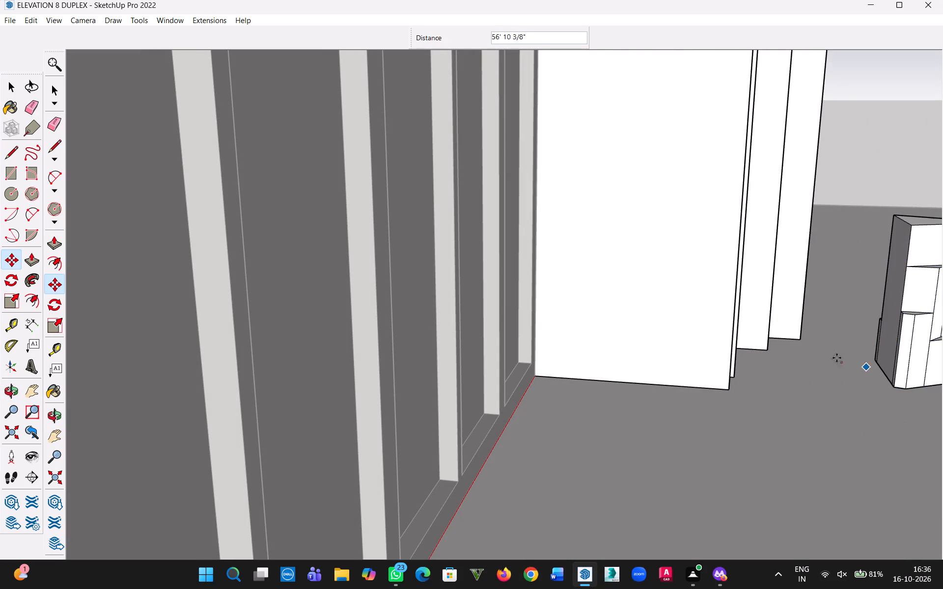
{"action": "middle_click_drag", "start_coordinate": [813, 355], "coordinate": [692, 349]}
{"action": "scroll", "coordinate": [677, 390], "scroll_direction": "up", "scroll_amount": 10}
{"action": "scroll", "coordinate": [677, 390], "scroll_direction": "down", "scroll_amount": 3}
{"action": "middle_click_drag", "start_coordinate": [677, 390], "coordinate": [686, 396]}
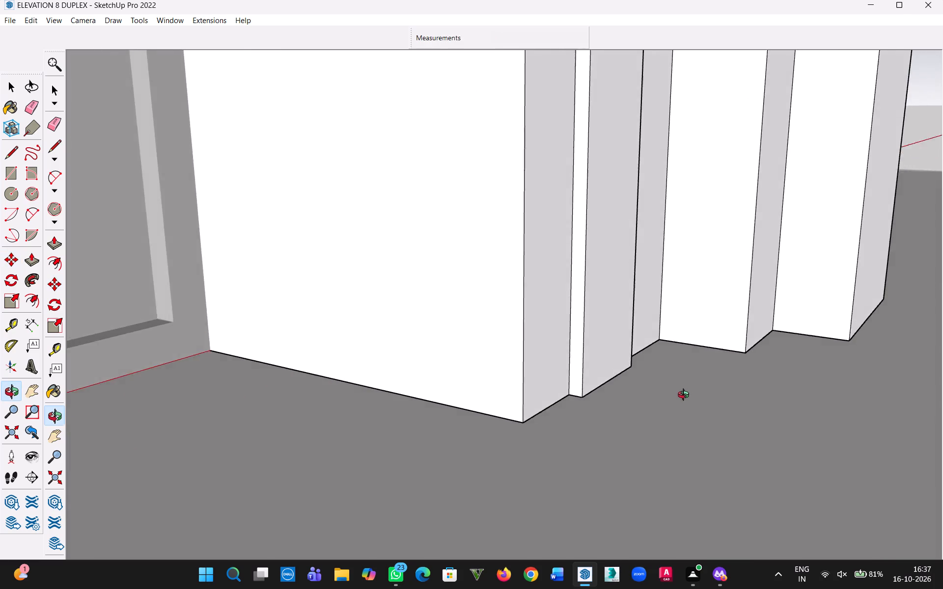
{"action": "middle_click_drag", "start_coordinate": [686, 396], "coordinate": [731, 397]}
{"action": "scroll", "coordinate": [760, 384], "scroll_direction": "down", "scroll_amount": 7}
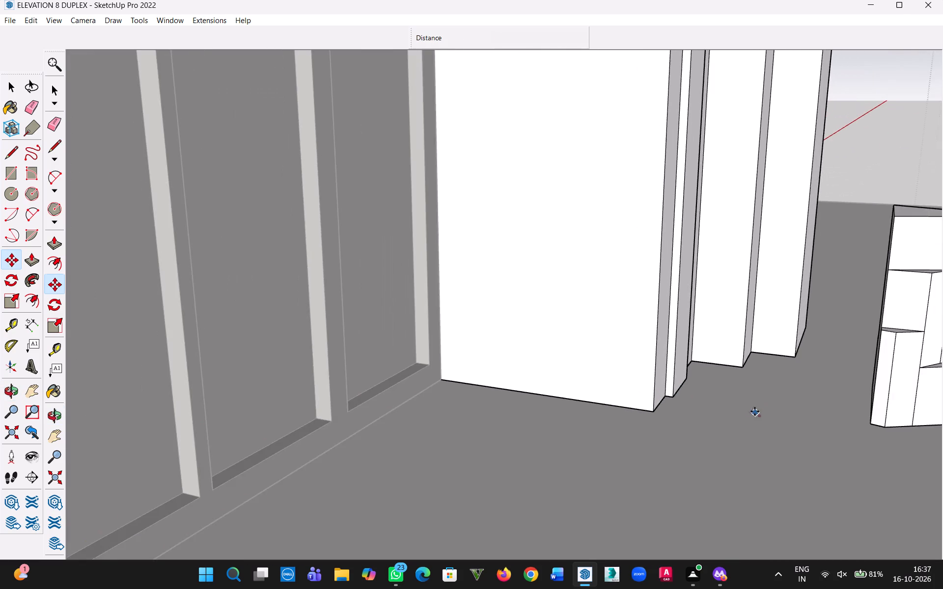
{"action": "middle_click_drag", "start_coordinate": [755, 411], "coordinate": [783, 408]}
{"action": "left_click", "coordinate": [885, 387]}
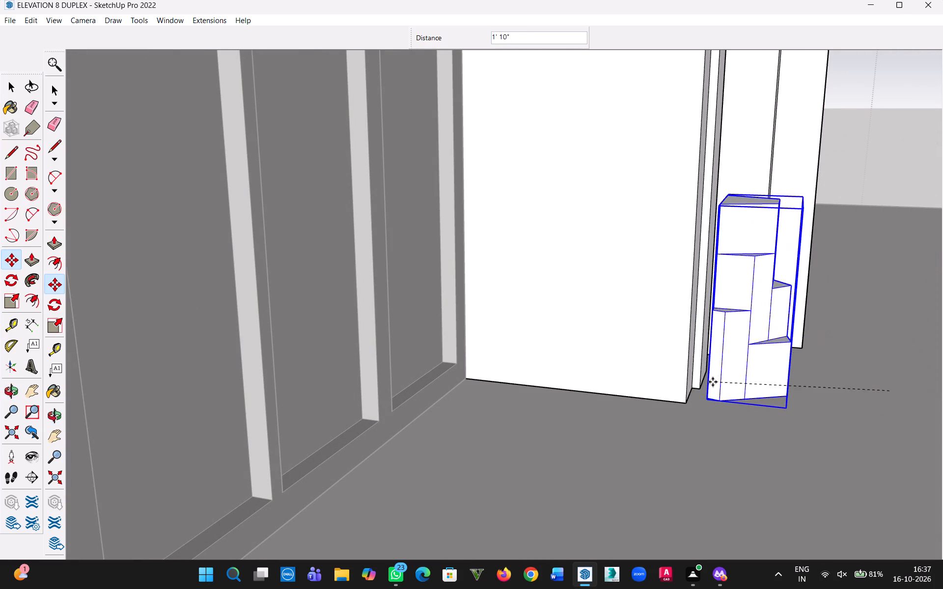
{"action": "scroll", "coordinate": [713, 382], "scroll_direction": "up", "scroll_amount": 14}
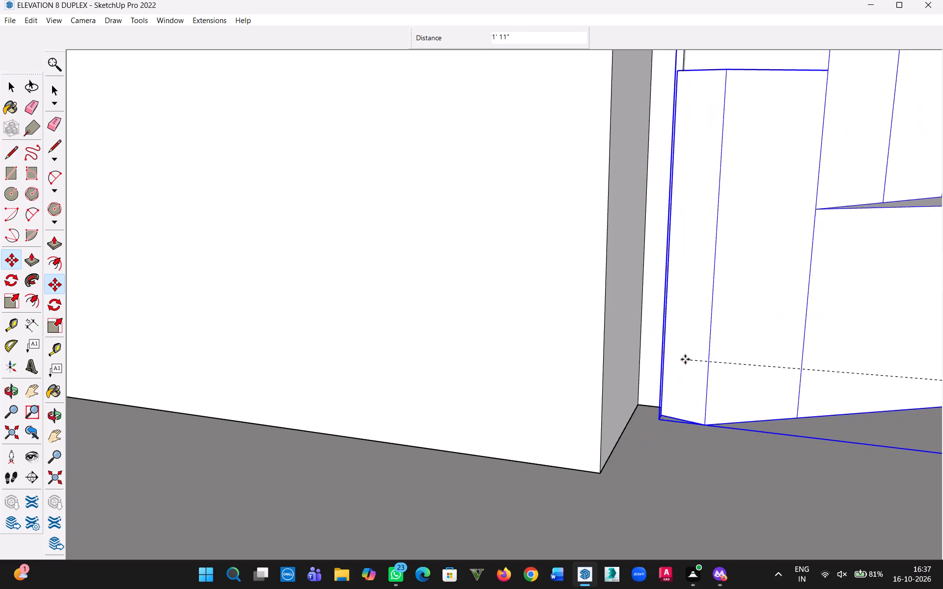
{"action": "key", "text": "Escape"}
Copy the stepped block about 1' 11 3/16" by its rear base midpoint, from the floor against the base of the adjacent jamb of the arched opening.
{"action": "scroll", "coordinate": [745, 396], "scroll_direction": "down", "scroll_amount": 11}
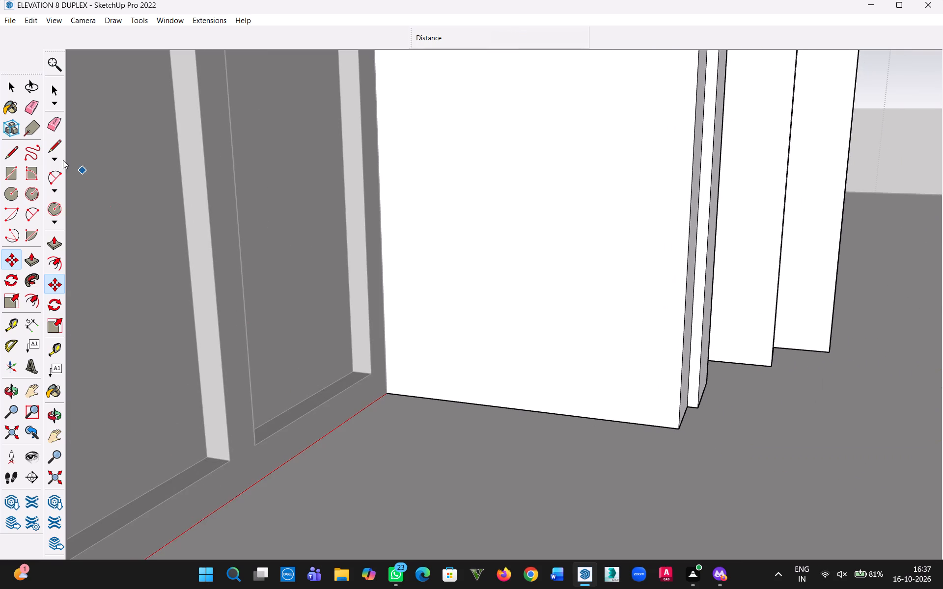
{"action": "left_click", "coordinate": [16, 90]}
{"action": "scroll", "coordinate": [727, 345], "scroll_direction": "down", "scroll_amount": 10}
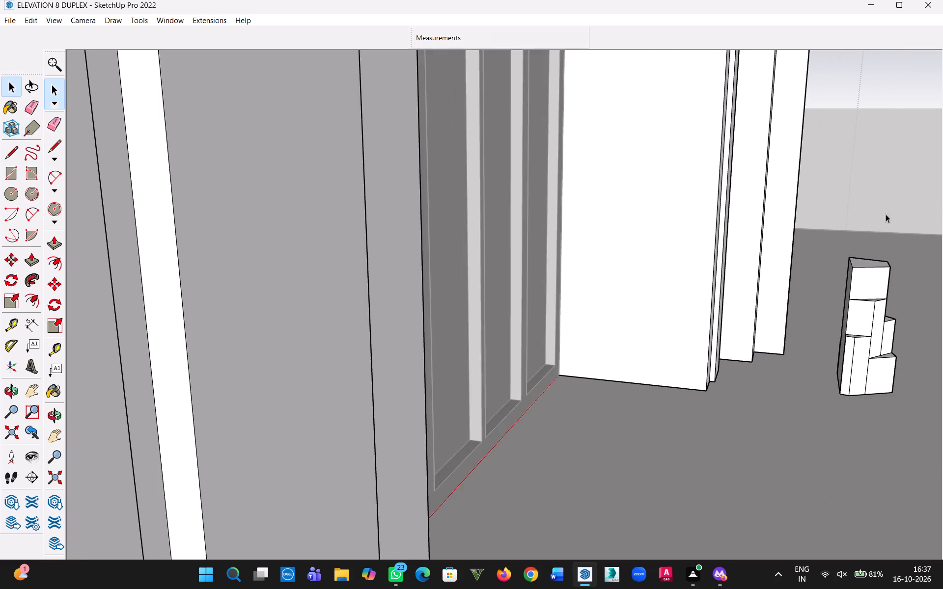
{"action": "left_click", "coordinate": [899, 181]}
{"action": "triple_click", "coordinate": [899, 181]}
{"action": "middle_click_drag", "start_coordinate": [892, 298], "coordinate": [776, 323]}
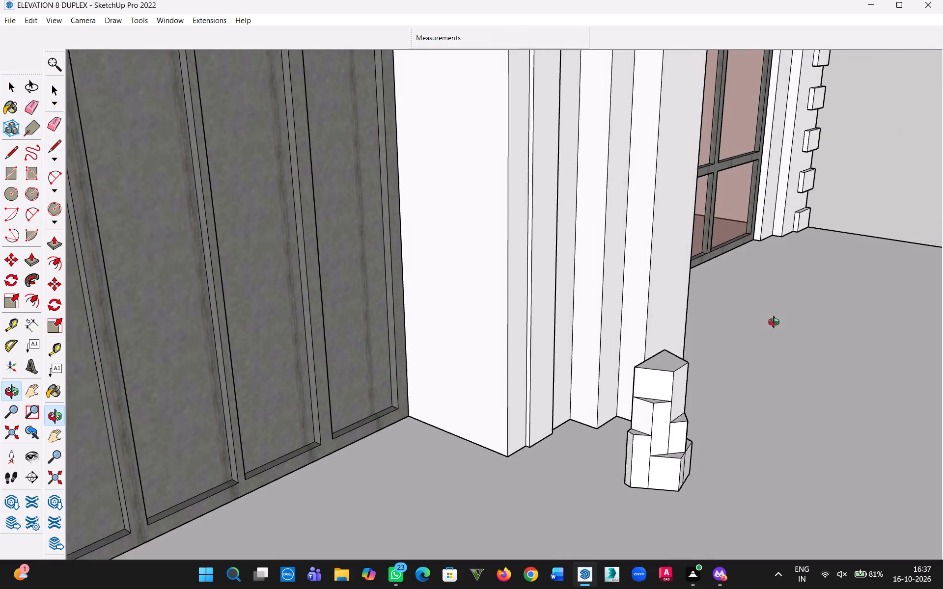
{"action": "middle_click_drag", "start_coordinate": [776, 323], "coordinate": [784, 308]}
{"action": "left_click", "coordinate": [683, 402]}
{"action": "left_click", "coordinate": [677, 417]}
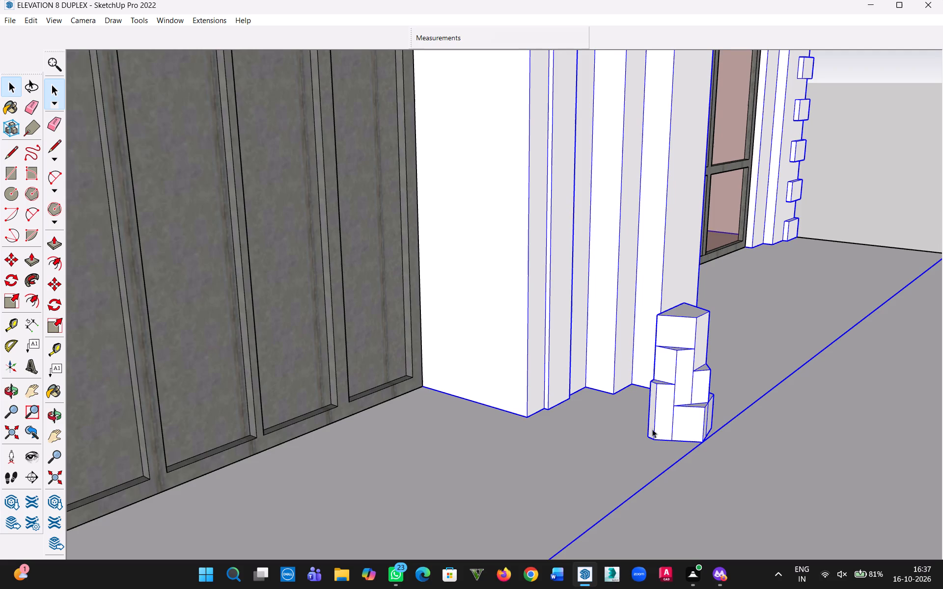
{"action": "middle_click_drag", "start_coordinate": [652, 429], "coordinate": [663, 434]}
{"action": "double_click", "coordinate": [681, 412]}
{"action": "middle_click_drag", "start_coordinate": [659, 429], "coordinate": [740, 432]}
{"action": "left_click", "coordinate": [739, 419]}
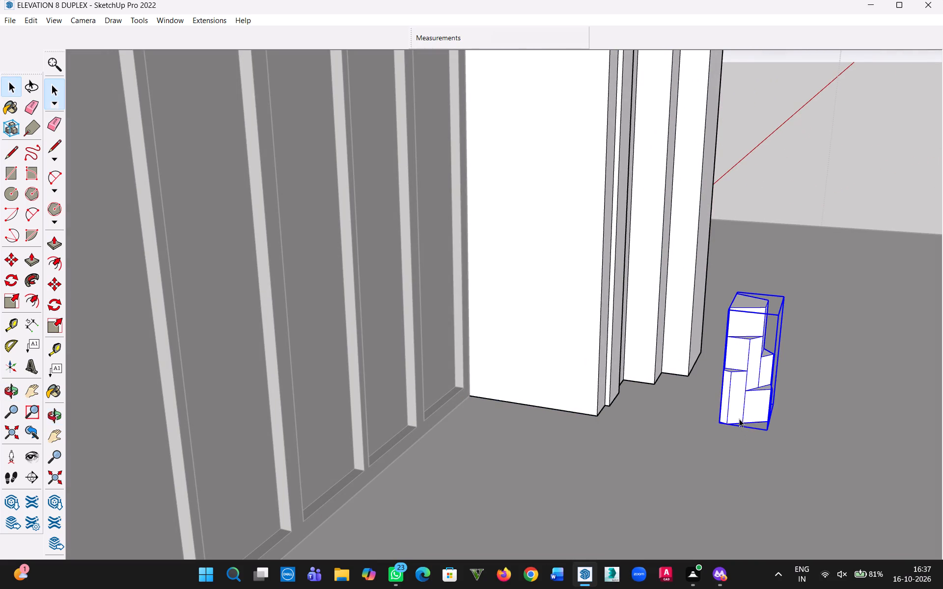
{"action": "middle_click_drag", "start_coordinate": [739, 399], "coordinate": [758, 410]}
{"action": "scroll", "coordinate": [758, 410], "scroll_direction": "up", "scroll_amount": 11}
{"action": "middle_click_drag", "start_coordinate": [717, 415], "coordinate": [727, 420]}
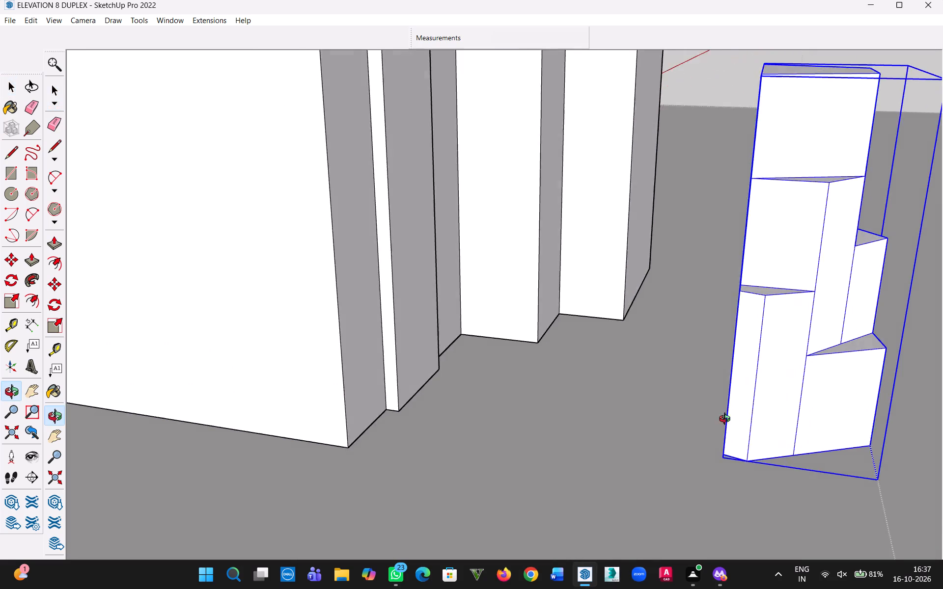
{"action": "middle_click_drag", "start_coordinate": [727, 420], "coordinate": [780, 422]}
{"action": "key", "text": "m"}
{"action": "left_click", "coordinate": [722, 395]}
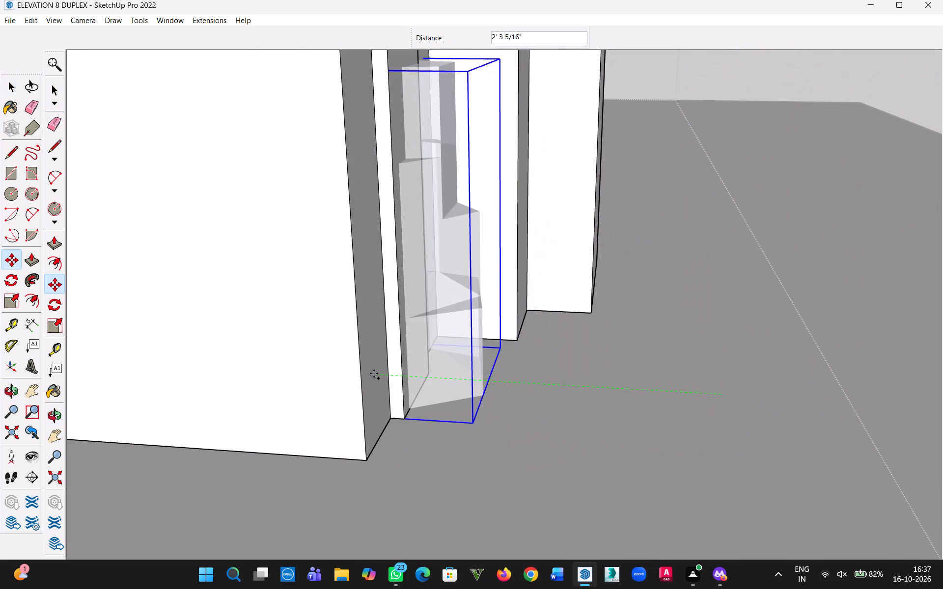
{"action": "left_click", "coordinate": [419, 395]}
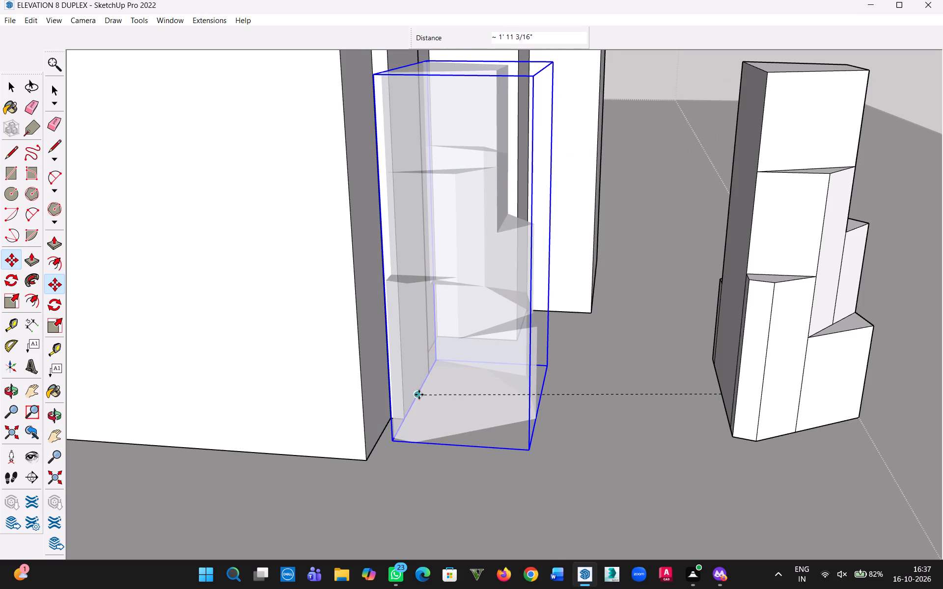
{"action": "scroll", "coordinate": [661, 457], "scroll_direction": "down", "scroll_amount": 6}
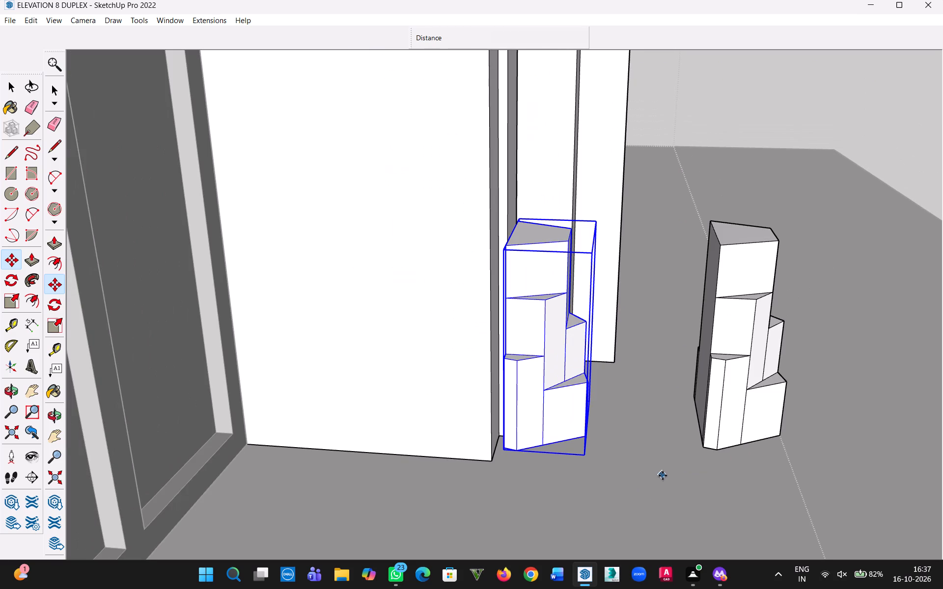
{"action": "scroll", "coordinate": [692, 451], "scroll_direction": "down", "scroll_amount": 2}
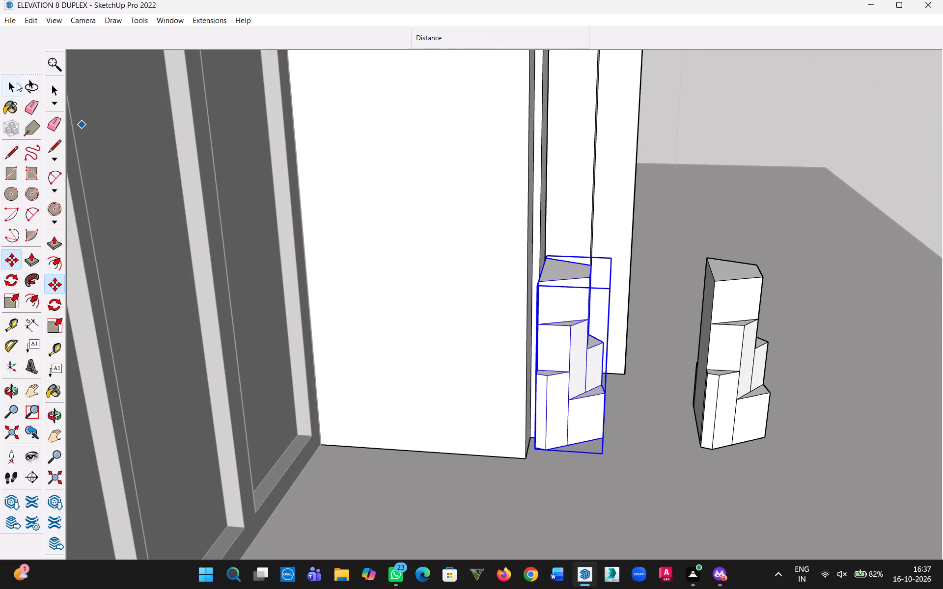
{"action": "left_click", "coordinate": [18, 85]}
Delete the leftover stepped block standing on the floor in front of the newly placed jamb block.
{"action": "scroll", "coordinate": [721, 317], "scroll_direction": "down", "scroll_amount": 9}
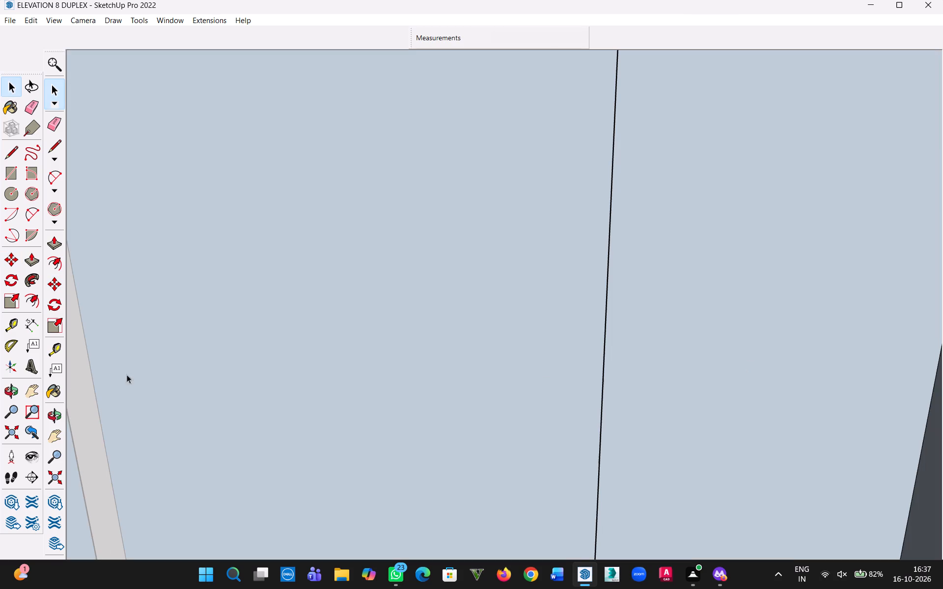
{"action": "left_click", "coordinate": [12, 426]}
{"action": "middle_click_drag", "start_coordinate": [515, 404], "coordinate": [122, 363]}
{"action": "middle_click_drag", "start_coordinate": [592, 429], "coordinate": [511, 495]}
{"action": "left_click", "coordinate": [19, 91]}
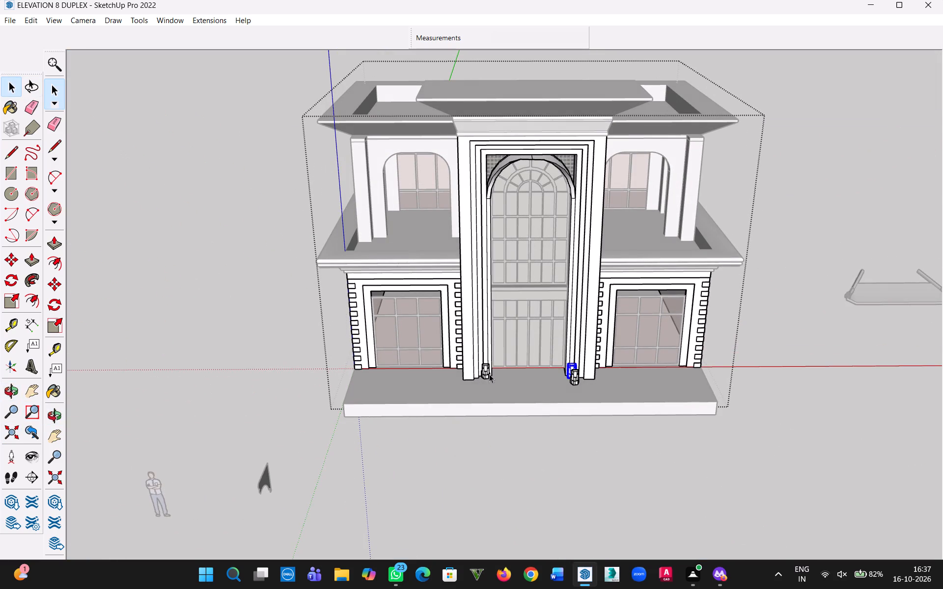
{"action": "left_click", "coordinate": [498, 395]}
{"action": "scroll", "coordinate": [607, 394], "scroll_direction": "up", "scroll_amount": 11}
{"action": "scroll", "coordinate": [564, 384], "scroll_direction": "up", "scroll_amount": 2}
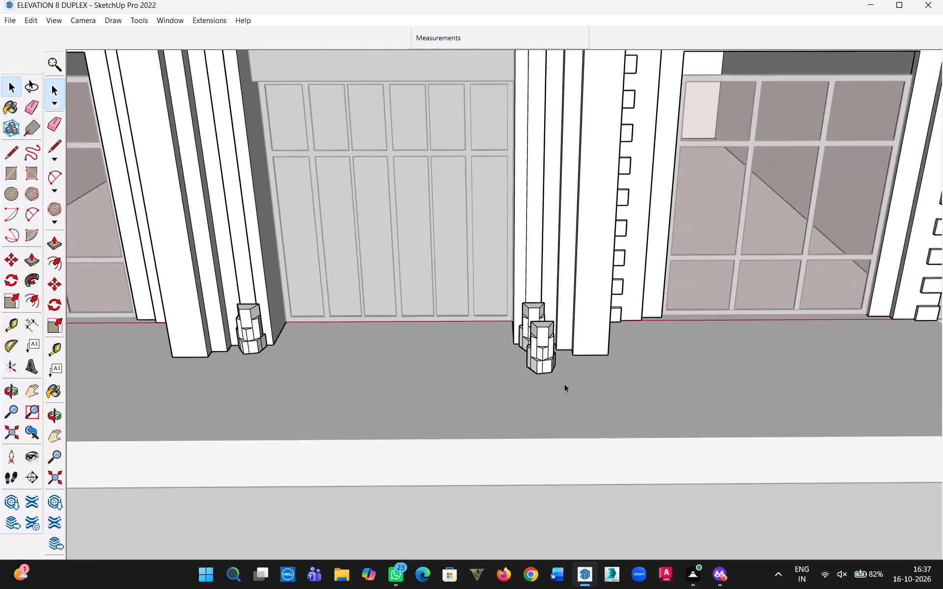
{"action": "scroll", "coordinate": [564, 384], "scroll_direction": "up", "scroll_amount": 1}
{"action": "left_click", "coordinate": [538, 343]}
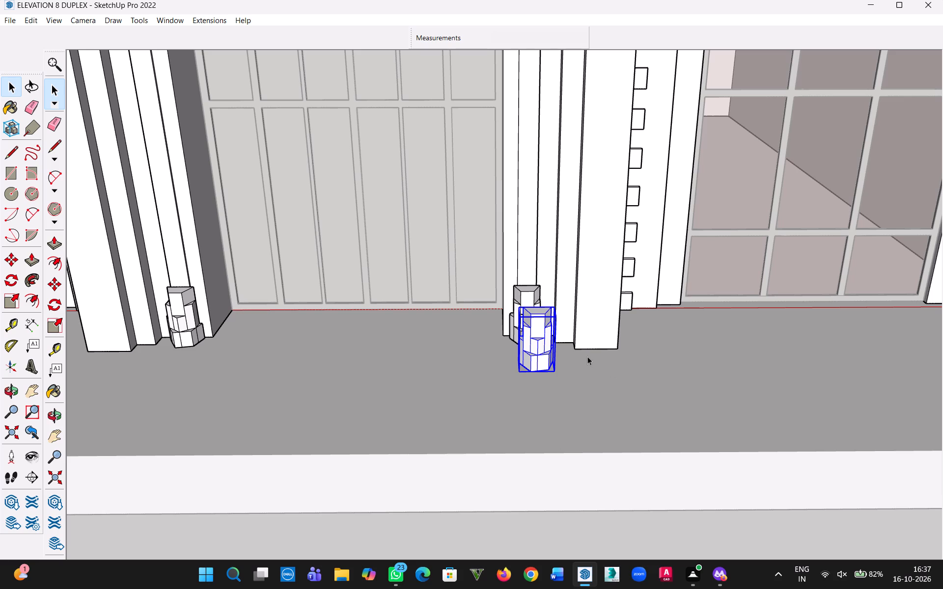
{"action": "key", "text": "Delete"}
{"action": "left_click", "coordinate": [3, 90]}
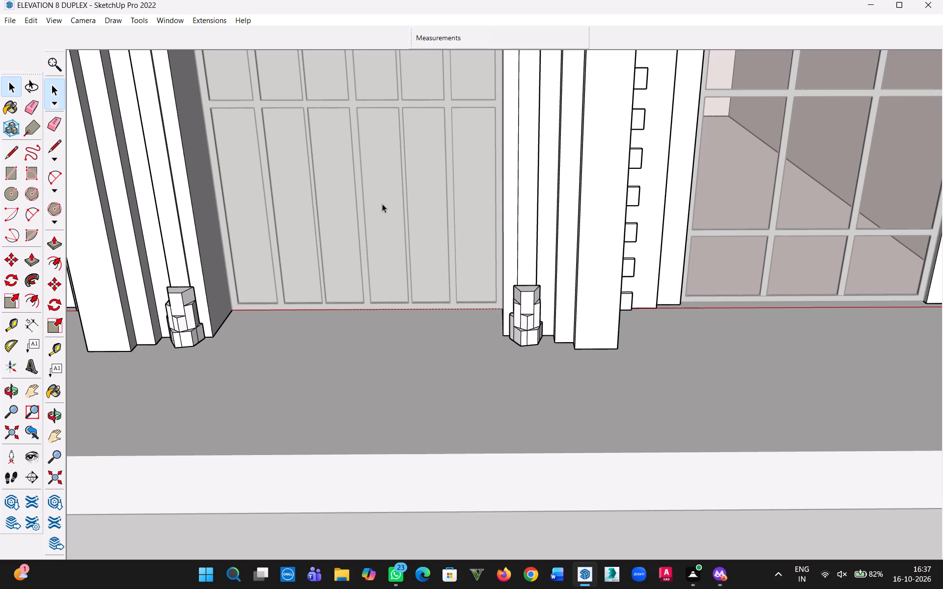
{"action": "left_click", "coordinate": [442, 250]}
{"action": "scroll", "coordinate": [442, 288], "scroll_direction": "down", "scroll_amount": 14}
{"action": "left_click", "coordinate": [715, 174]}
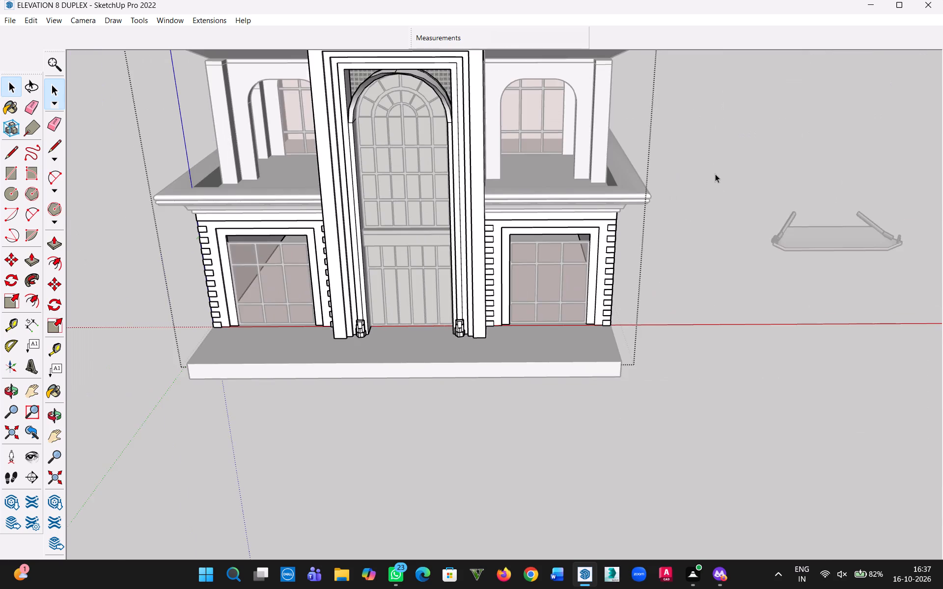
Paint all twelve panels of the central door infill with Translucent Glass Dark Green, sampled from the neighbouring ground-floor window.
{"action": "scroll", "coordinate": [445, 276], "scroll_direction": "up", "scroll_amount": 12}
{"action": "triple_click", "coordinate": [444, 298]}
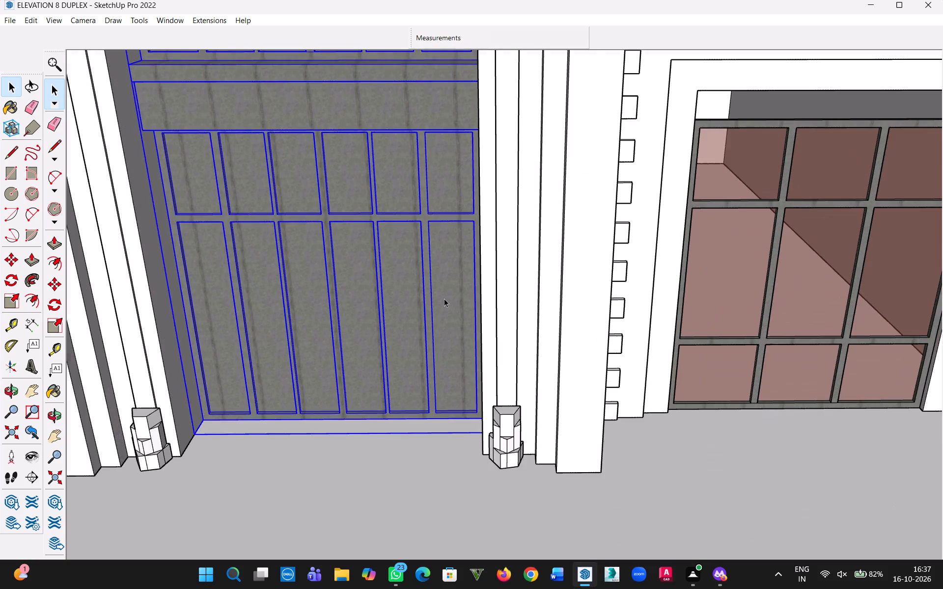
{"action": "left_click", "coordinate": [444, 298]}
{"action": "key", "text": "b"}
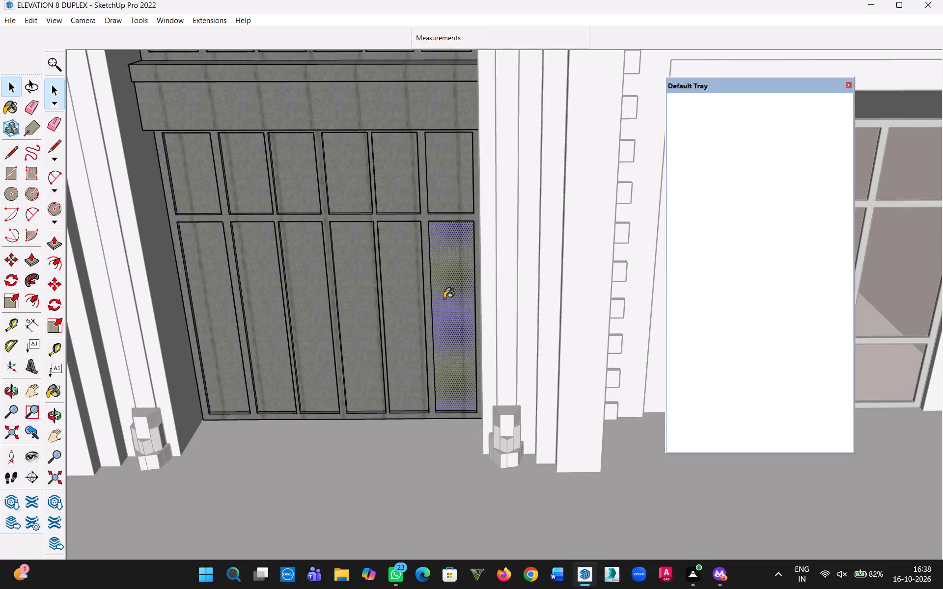
{"action": "left_click", "coordinate": [835, 252]}
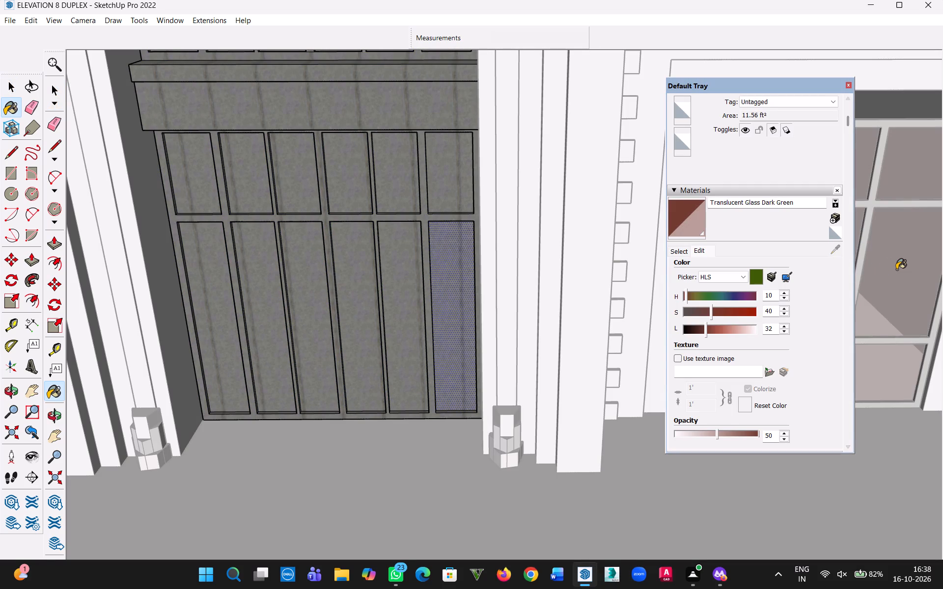
{"action": "left_click", "coordinate": [896, 269]}
{"action": "left_click", "coordinate": [459, 269]}
{"action": "left_click", "coordinate": [456, 173]}
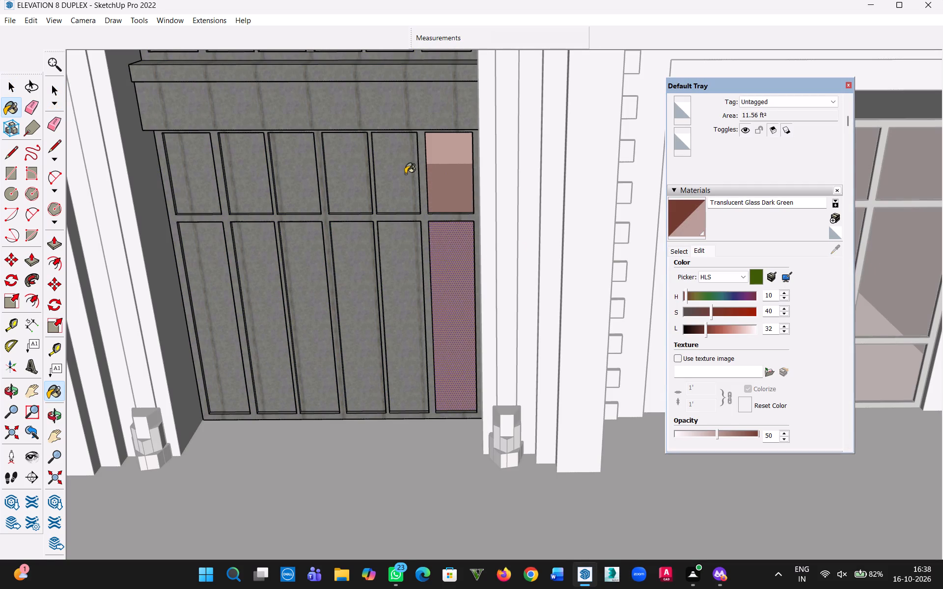
{"action": "left_click", "coordinate": [405, 174]}
{"action": "left_click", "coordinate": [399, 275]}
{"action": "left_click", "coordinate": [370, 274]}
{"action": "left_click", "coordinate": [355, 179]}
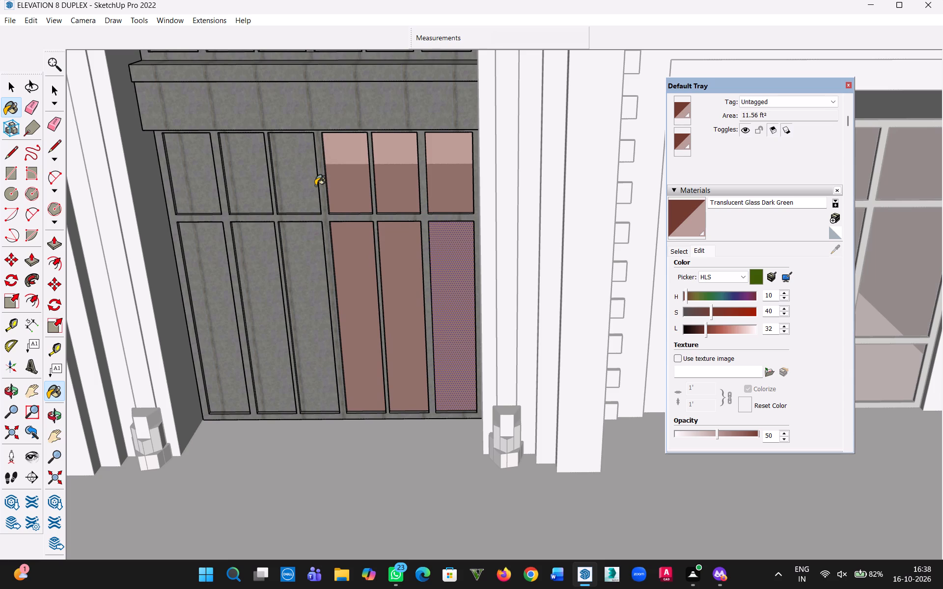
{"action": "left_click", "coordinate": [315, 186]}
{"action": "left_click", "coordinate": [301, 287]}
{"action": "left_click", "coordinate": [265, 277]}
{"action": "left_click", "coordinate": [258, 178]}
{"action": "left_click", "coordinate": [213, 179]}
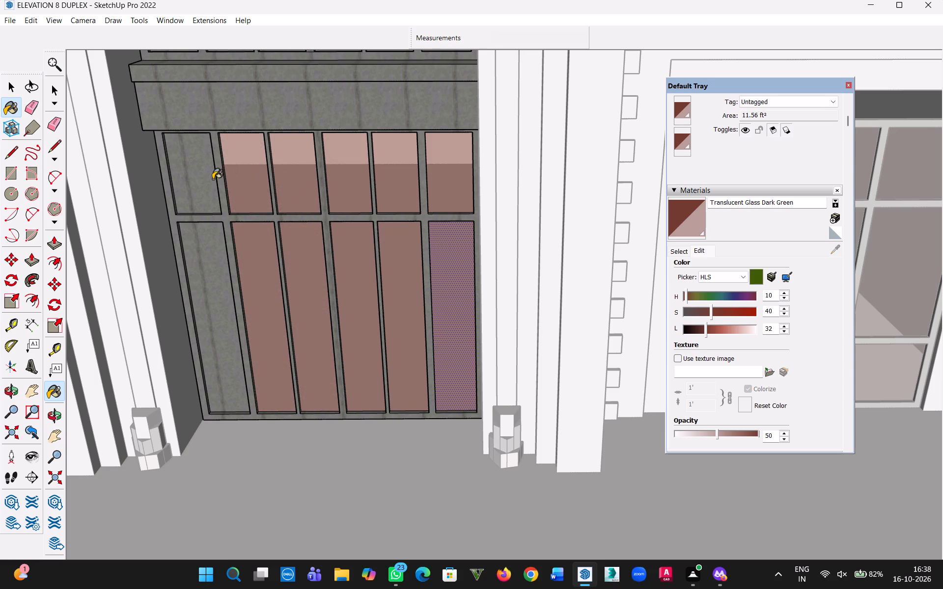
{"action": "left_click", "coordinate": [190, 274]}
Paint the fourteen curved panes in the arched head of the central window, both rings and the inner pair, with Translucent Glass Dark Green.
{"action": "key", "text": "h"}
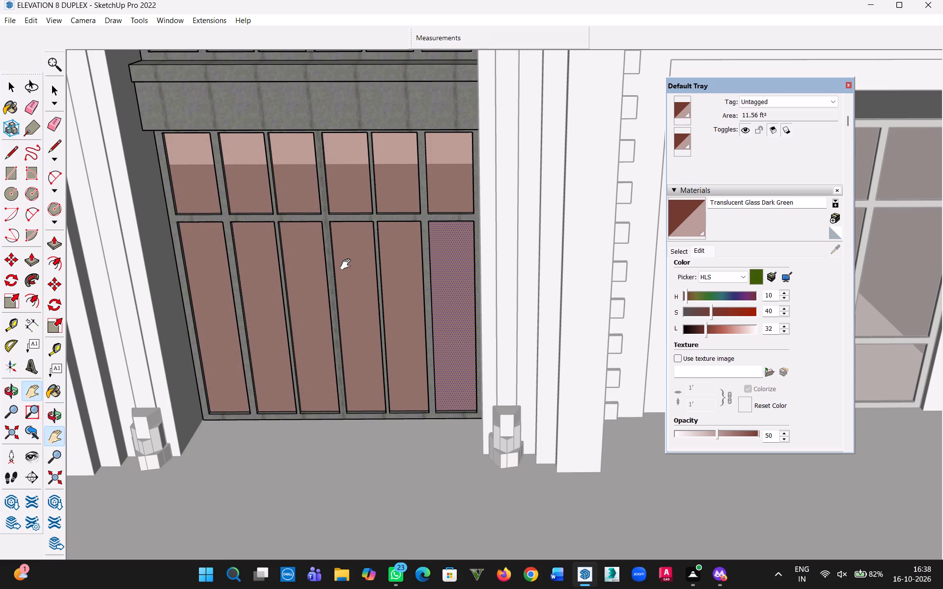
{"action": "left_click_drag", "start_coordinate": [423, 266], "coordinate": [451, 586]}
{"action": "left_click_drag", "start_coordinate": [395, 323], "coordinate": [434, 426]}
{"action": "scroll", "coordinate": [428, 424], "scroll_direction": "down", "scroll_amount": 4}
{"action": "middle_click_drag", "start_coordinate": [430, 411], "coordinate": [434, 386]}
{"action": "left_click_drag", "start_coordinate": [364, 287], "coordinate": [389, 392]}
{"action": "middle_click_drag", "start_coordinate": [387, 390], "coordinate": [378, 301]}
{"action": "key", "text": "Escape"}
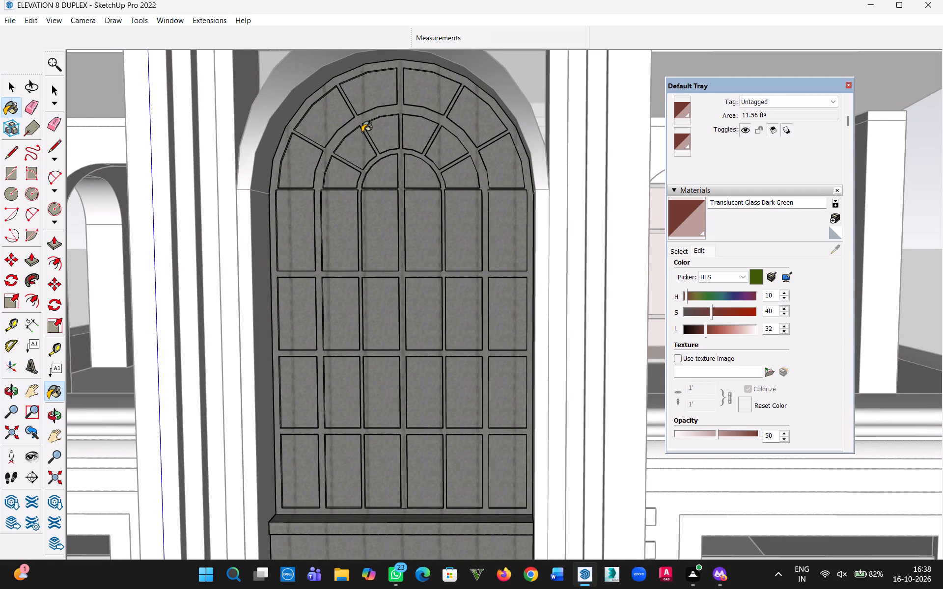
{"action": "left_click_drag", "start_coordinate": [330, 125], "coordinate": [336, 120]}
{"action": "left_click", "coordinate": [377, 97]}
{"action": "left_click", "coordinate": [421, 90]}
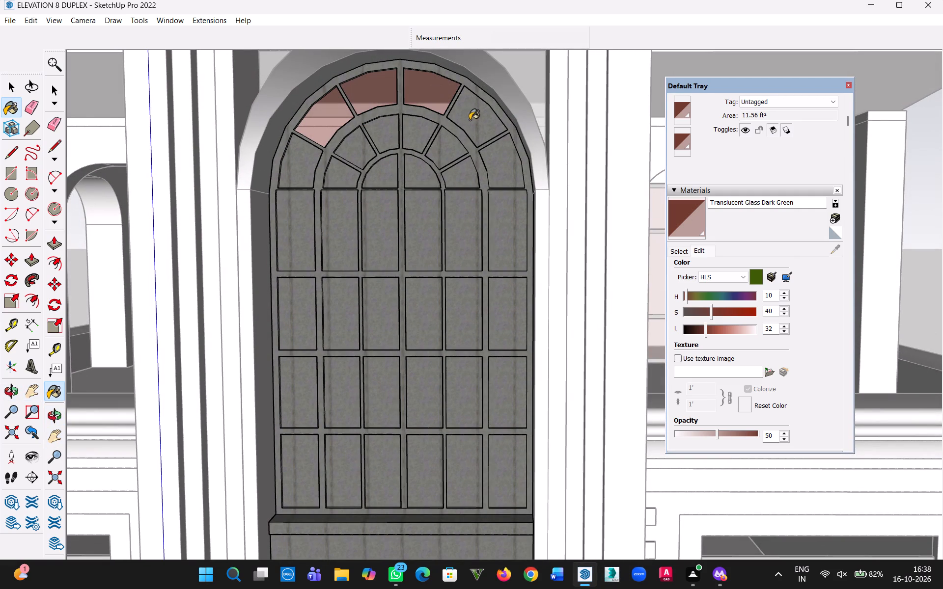
{"action": "left_click", "coordinate": [470, 120]}
{"action": "left_click", "coordinate": [499, 163]}
{"action": "left_click", "coordinate": [474, 179]}
{"action": "left_click", "coordinate": [450, 150]}
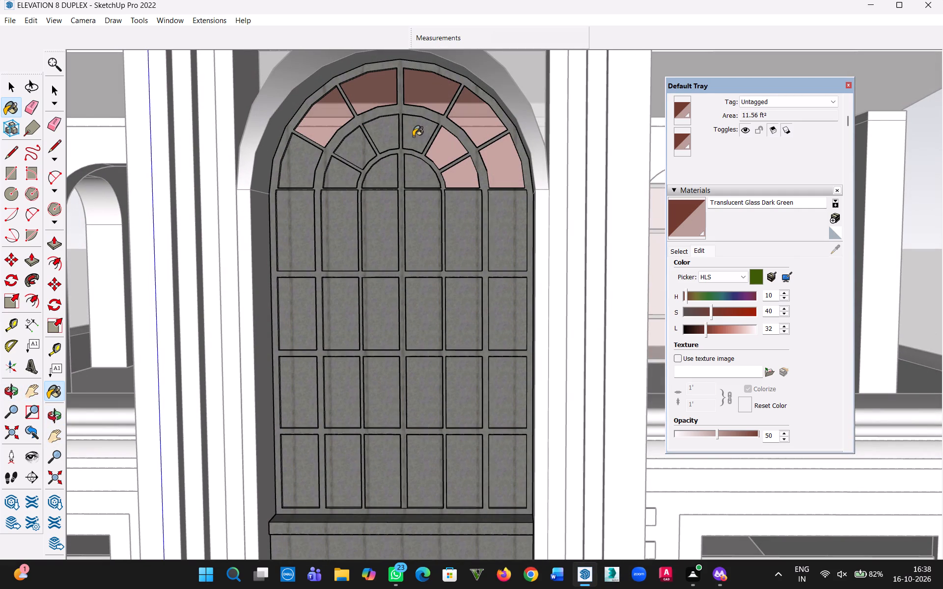
{"action": "left_click", "coordinate": [413, 136]}
{"action": "left_click", "coordinate": [385, 131]}
{"action": "left_click", "coordinate": [340, 150]}
{"action": "left_click", "coordinate": [305, 156]}
{"action": "left_click", "coordinate": [344, 176]}
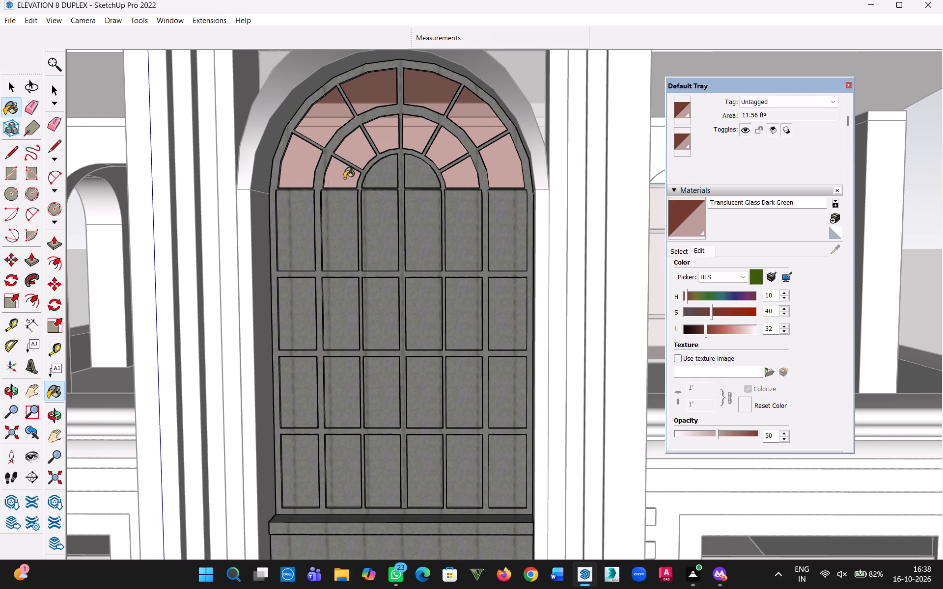
{"action": "left_click", "coordinate": [380, 176]}
{"action": "left_click", "coordinate": [421, 177]}
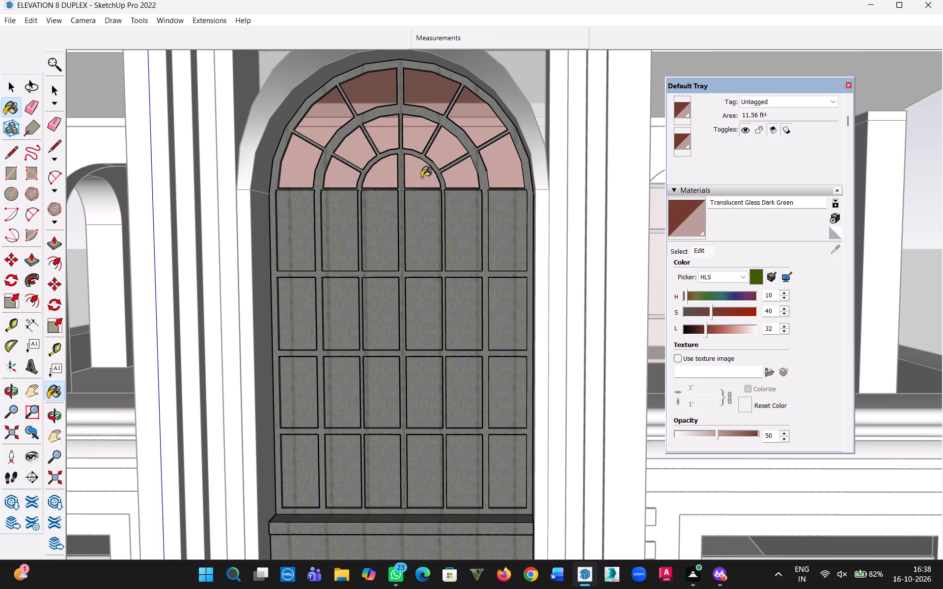
Paint the six panes in the first rectangular row below the arched head with Translucent Glass Dark Green.
{"action": "left_click", "coordinate": [406, 236]}
{"action": "left_click", "coordinate": [420, 230]}
{"action": "left_click", "coordinate": [368, 236]}
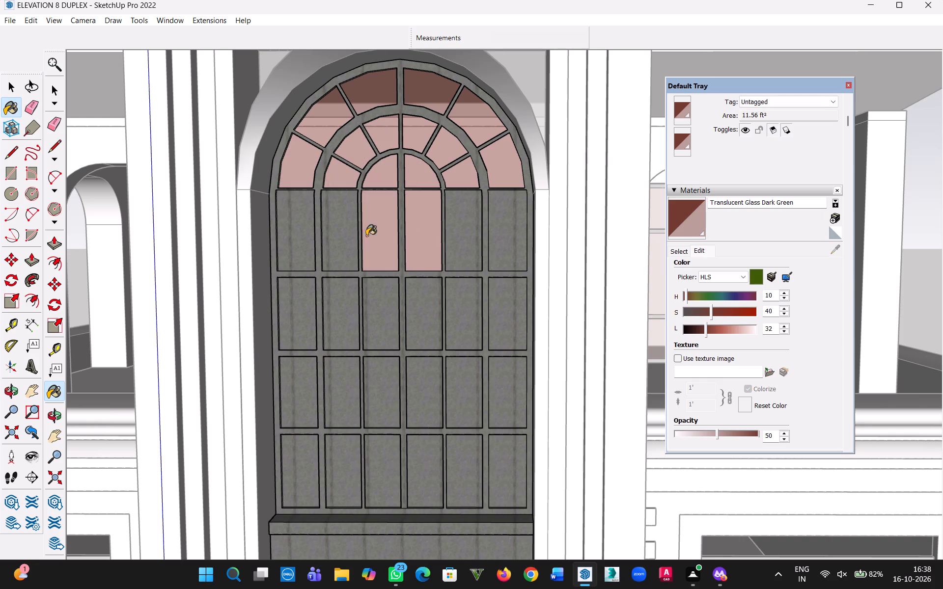
{"action": "left_click", "coordinate": [334, 233]}
{"action": "left_click", "coordinate": [297, 229]}
{"action": "middle_click_drag", "start_coordinate": [424, 260], "coordinate": [384, 279]}
{"action": "scroll", "coordinate": [384, 279], "scroll_direction": "up", "scroll_amount": 8}
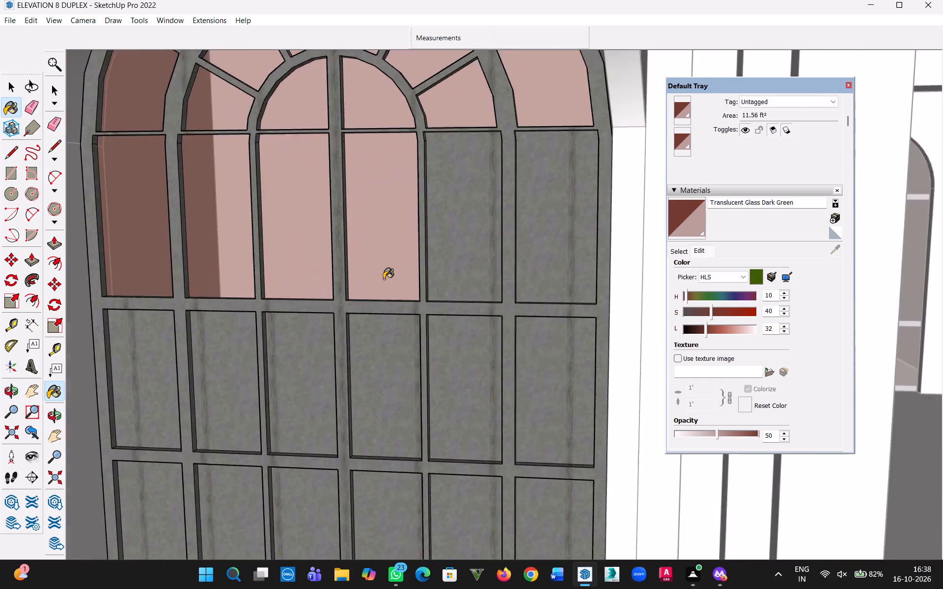
{"action": "scroll", "coordinate": [384, 279], "scroll_direction": "up", "scroll_amount": 7}
{"action": "middle_click_drag", "start_coordinate": [382, 279], "coordinate": [453, 318]}
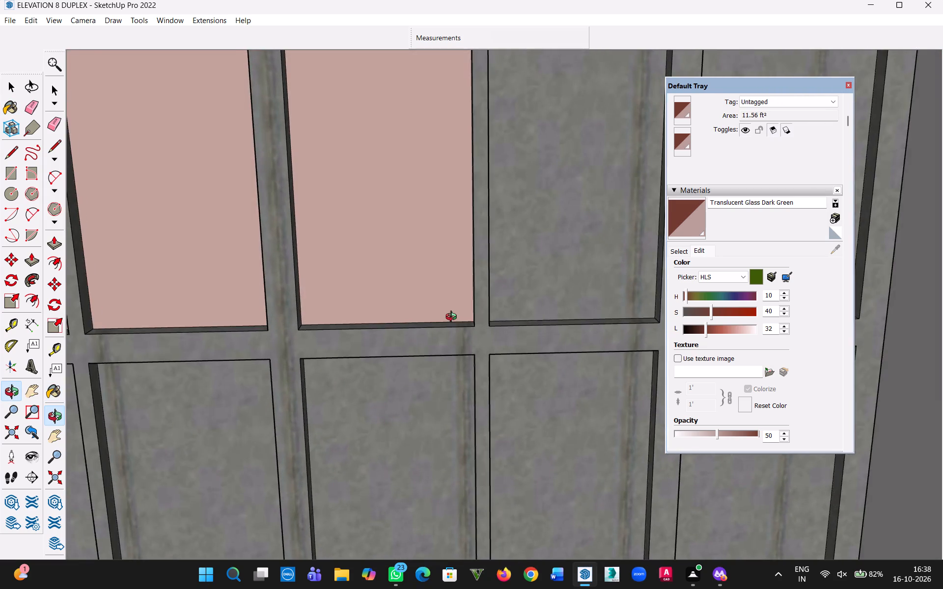
{"action": "middle_click_drag", "start_coordinate": [453, 318], "coordinate": [454, 318]}
{"action": "scroll", "coordinate": [455, 328], "scroll_direction": "down", "scroll_amount": 9}
{"action": "middle_click_drag", "start_coordinate": [461, 384], "coordinate": [468, 455]}
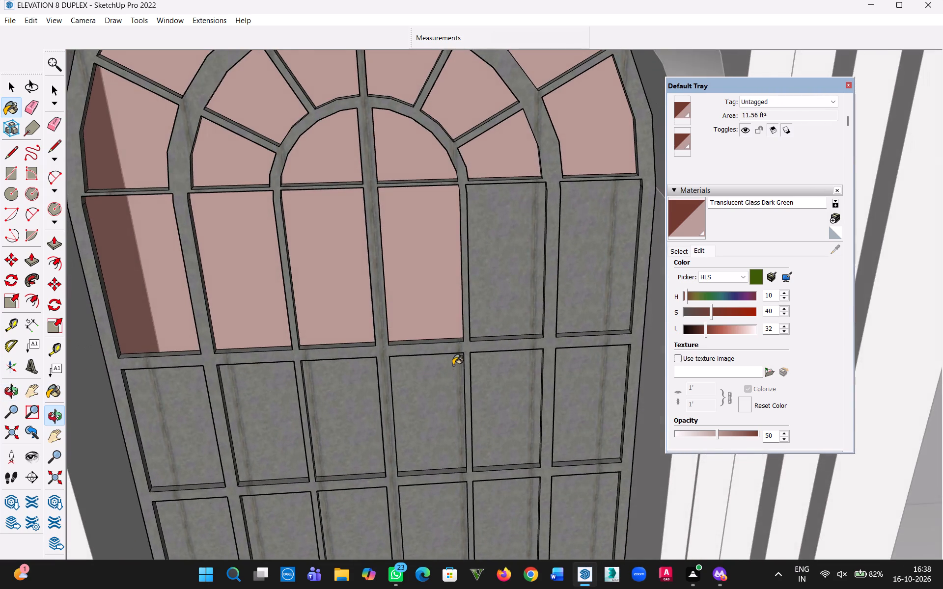
{"action": "scroll", "coordinate": [449, 380], "scroll_direction": "down", "scroll_amount": 6}
{"action": "left_click", "coordinate": [478, 322]}
{"action": "left_click", "coordinate": [526, 317]}
Paint the right end pane of the second rectangular row below the arched head with Translucent Glass Dark Green.
{"action": "left_click", "coordinate": [527, 401]}
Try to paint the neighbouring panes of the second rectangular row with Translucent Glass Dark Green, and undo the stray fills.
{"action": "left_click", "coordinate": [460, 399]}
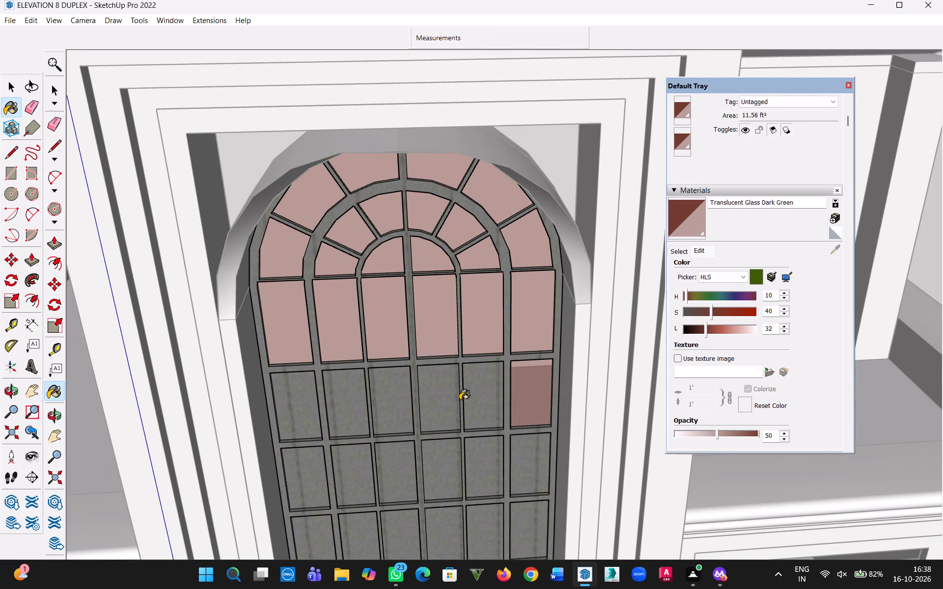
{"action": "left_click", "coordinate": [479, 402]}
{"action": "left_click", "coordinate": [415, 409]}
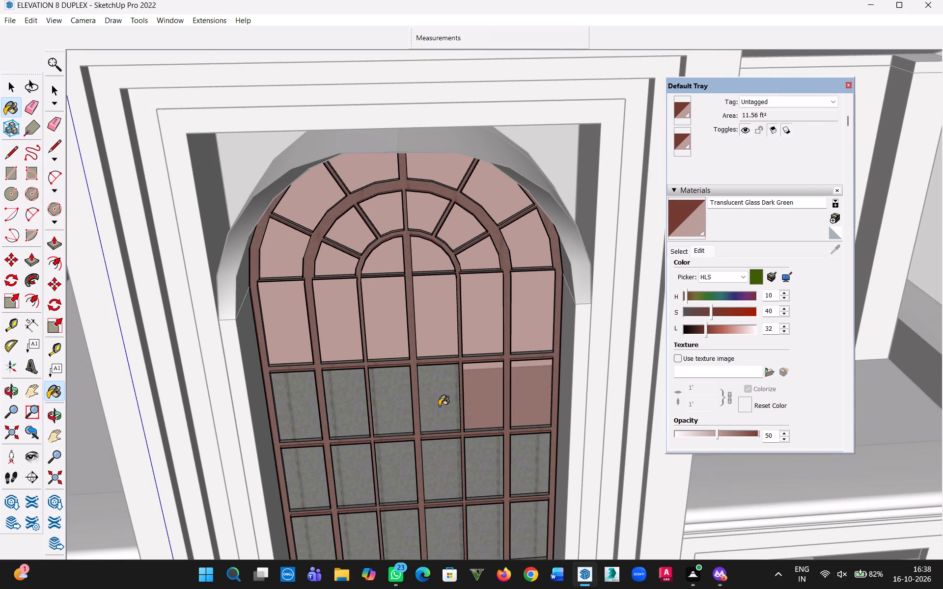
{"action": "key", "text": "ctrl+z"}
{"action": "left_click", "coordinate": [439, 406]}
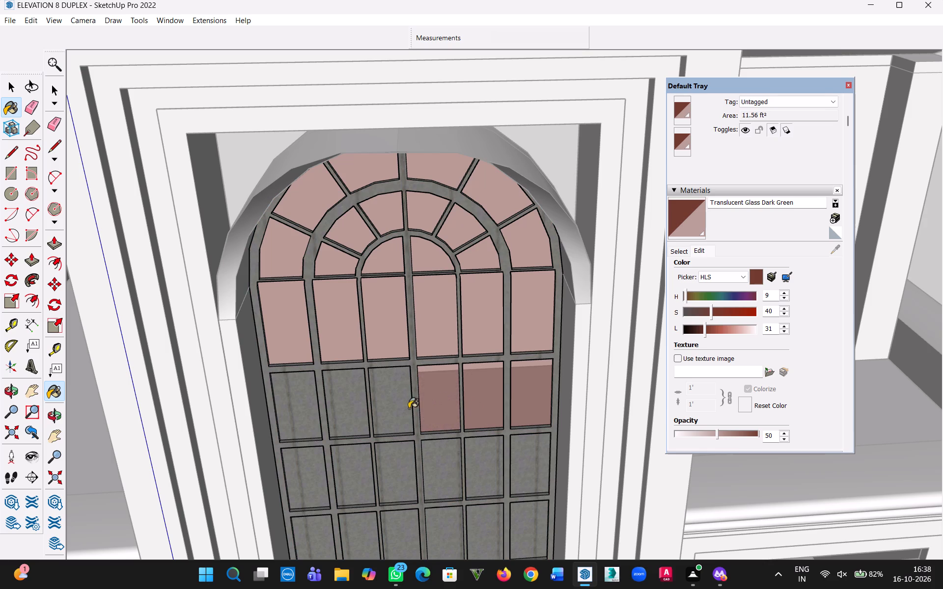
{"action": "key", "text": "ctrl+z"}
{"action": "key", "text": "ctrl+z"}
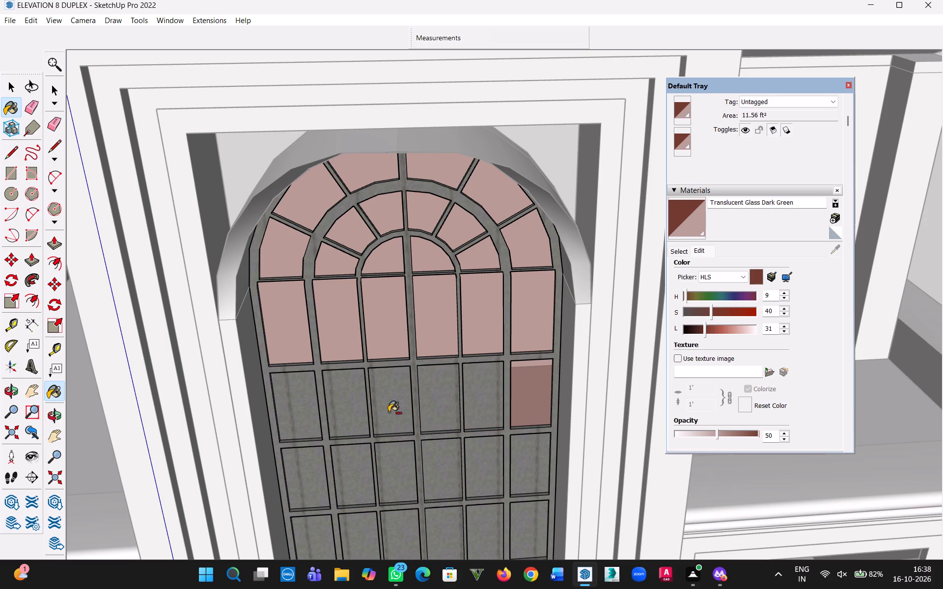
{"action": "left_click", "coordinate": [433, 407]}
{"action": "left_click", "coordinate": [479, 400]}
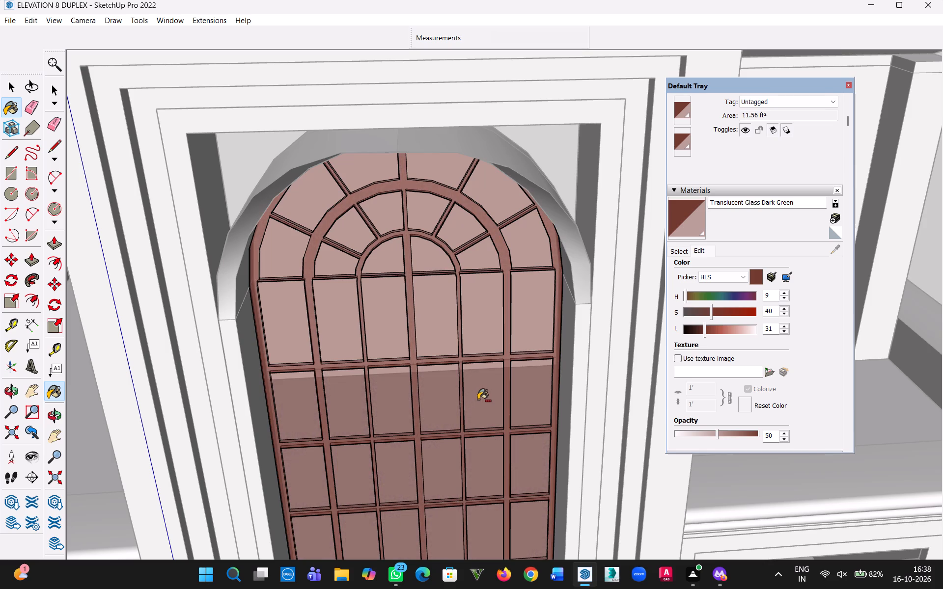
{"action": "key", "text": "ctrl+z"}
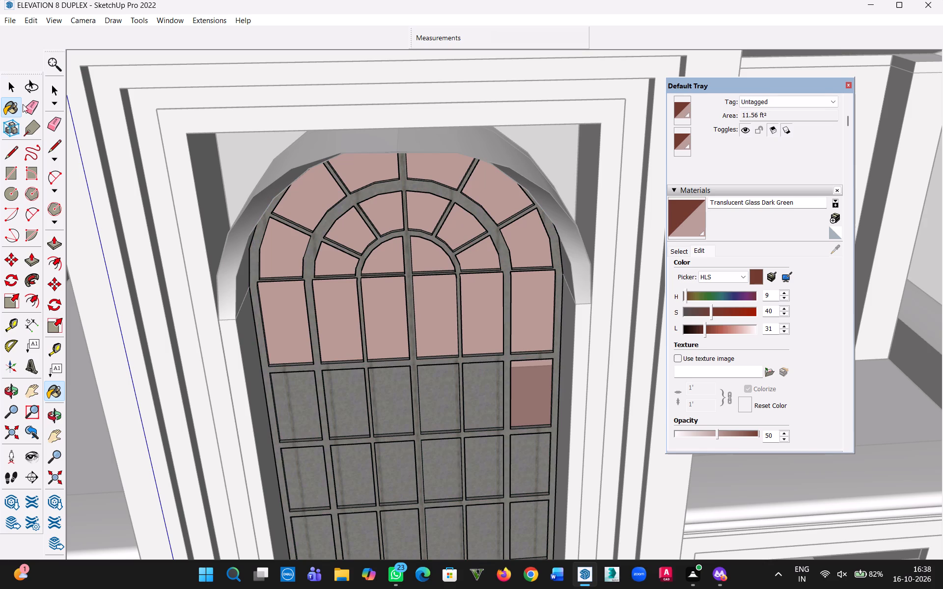
Clear the whole-window selection and paint the remaining five panes of the second rectangular row with Translucent Glass Dark Green.
{"action": "left_click", "coordinate": [10, 86]}
{"action": "triple_click", "coordinate": [456, 398]}
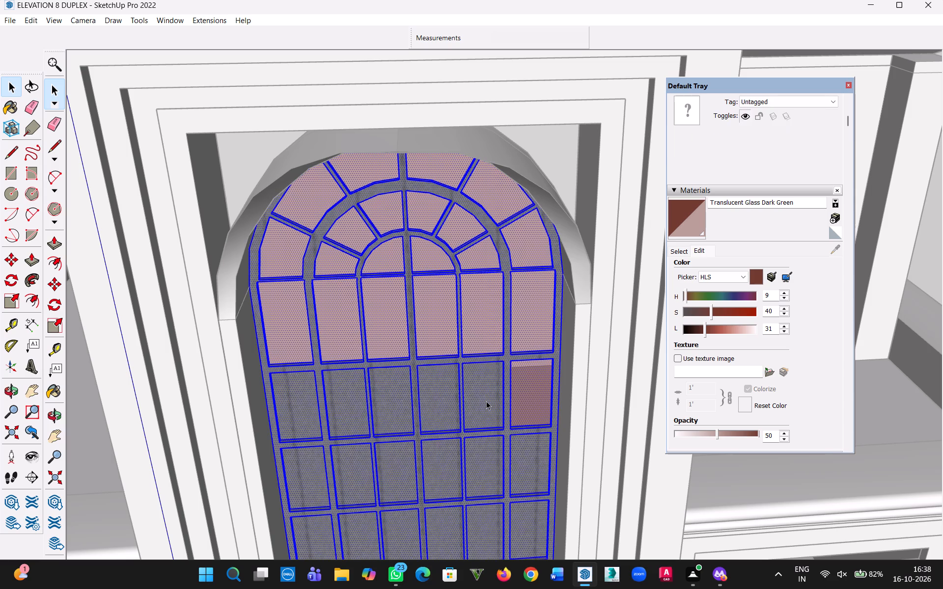
{"action": "left_click", "coordinate": [486, 401]}
{"action": "key", "text": "b"}
{"action": "left_click", "coordinate": [486, 401]}
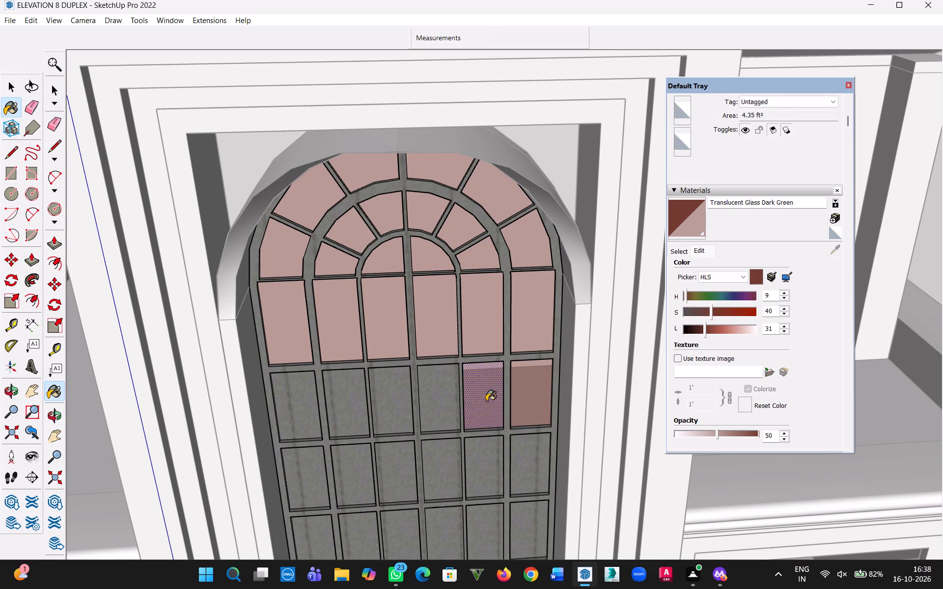
{"action": "left_click", "coordinate": [444, 407]}
{"action": "left_click", "coordinate": [380, 402]}
{"action": "left_click", "coordinate": [354, 401]}
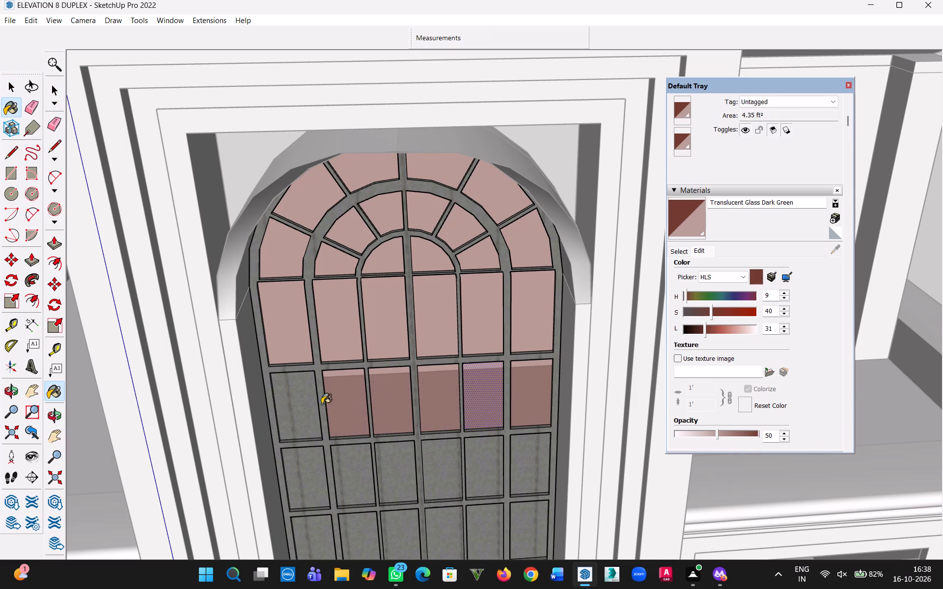
{"action": "left_click", "coordinate": [303, 402]}
Paint the six panes in the third rectangular row of the central window with Translucent Glass Dark Green.
{"action": "key", "text": "h"}
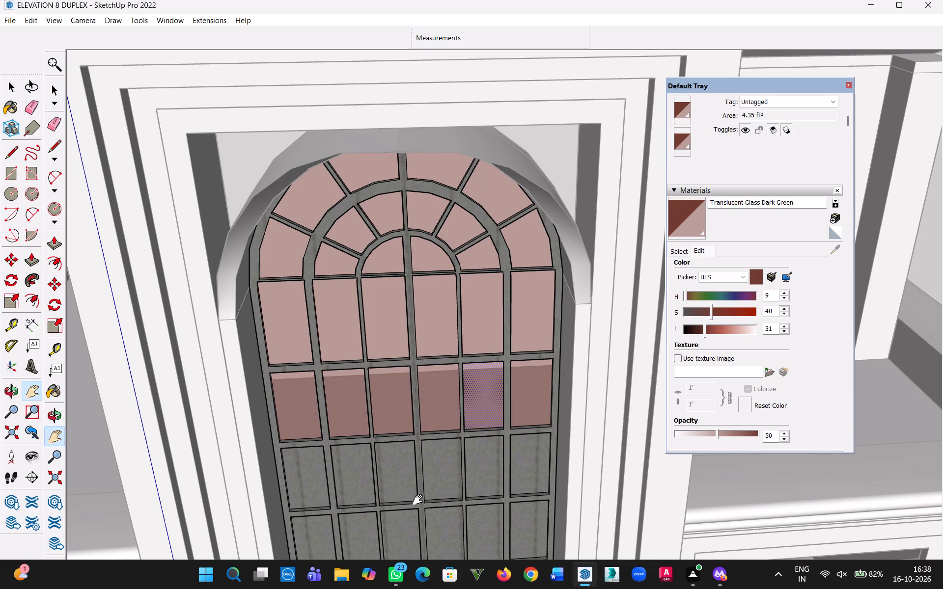
{"action": "left_click_drag", "start_coordinate": [420, 500], "coordinate": [471, 196]}
{"action": "key", "text": "Escape"}
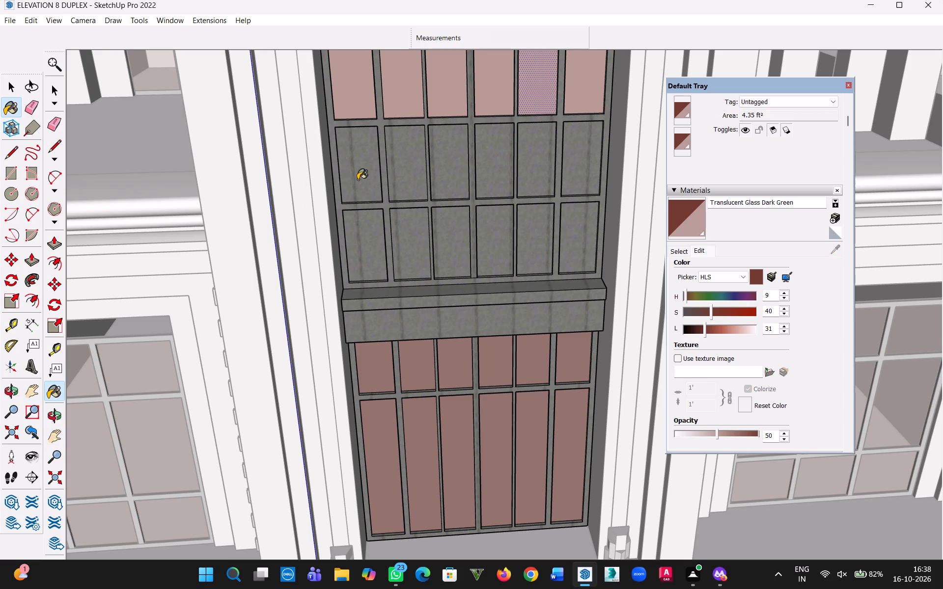
{"action": "left_click", "coordinate": [357, 180]}
{"action": "left_click", "coordinate": [411, 179]}
{"action": "left_click", "coordinate": [461, 169]}
{"action": "left_click", "coordinate": [489, 166]}
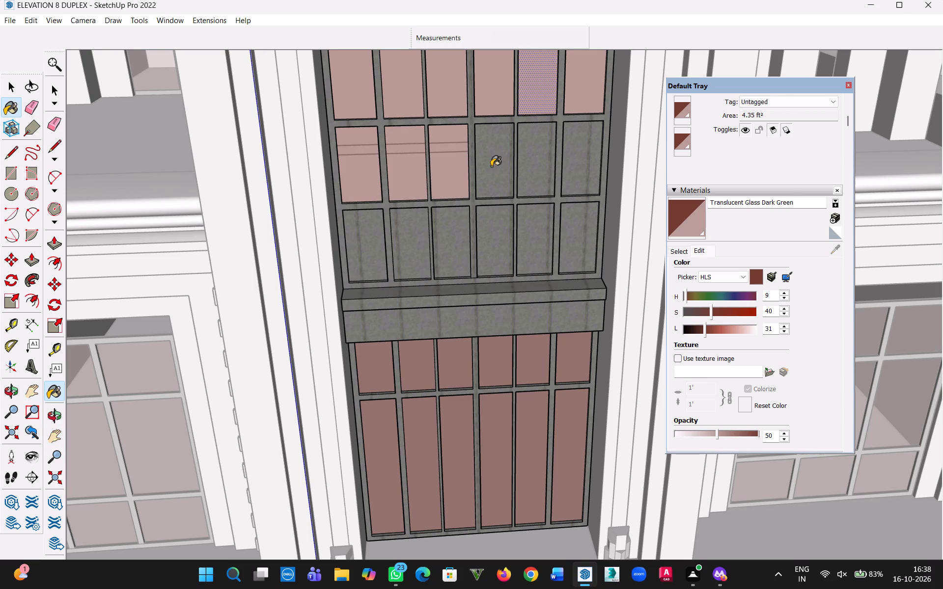
{"action": "left_click", "coordinate": [536, 165]}
{"action": "left_click", "coordinate": [587, 168]}
Paint the six panes in the lowest row, just above the horizontal band, with Translucent Glass Dark Green and leave the window group.
{"action": "left_click", "coordinate": [581, 247]}
{"action": "left_click", "coordinate": [527, 244]}
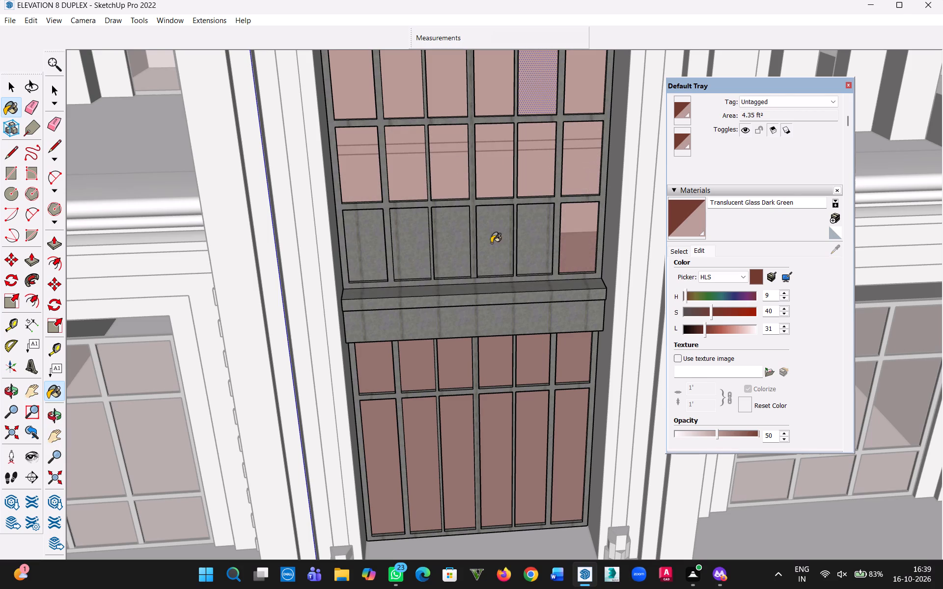
{"action": "left_click", "coordinate": [495, 242]}
{"action": "left_click", "coordinate": [443, 238]}
{"action": "left_click", "coordinate": [418, 239]}
{"action": "left_click", "coordinate": [376, 236]}
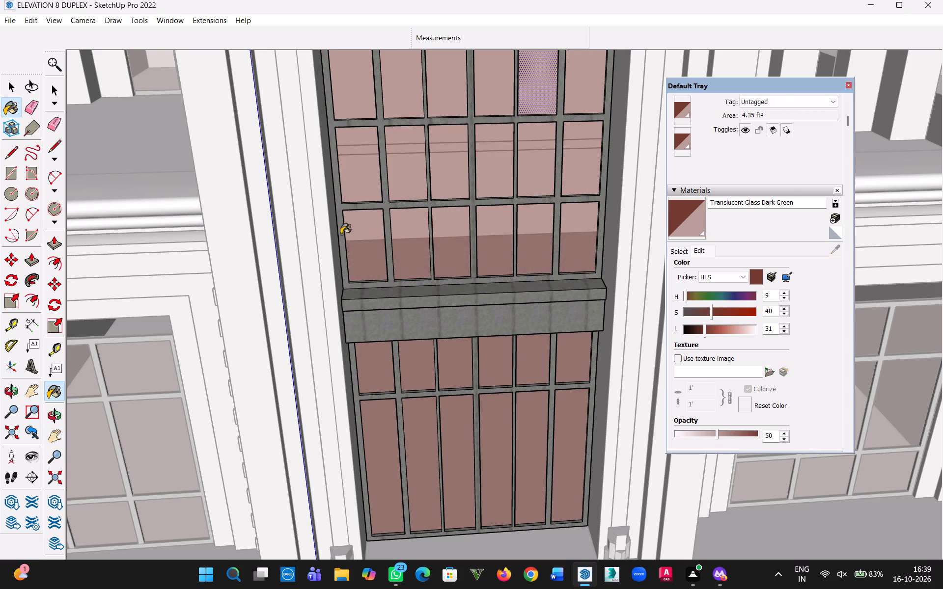
{"action": "left_click", "coordinate": [8, 84]}
{"action": "left_click", "coordinate": [495, 215]}
{"action": "scroll", "coordinate": [501, 291], "scroll_direction": "down", "scroll_amount": 9}
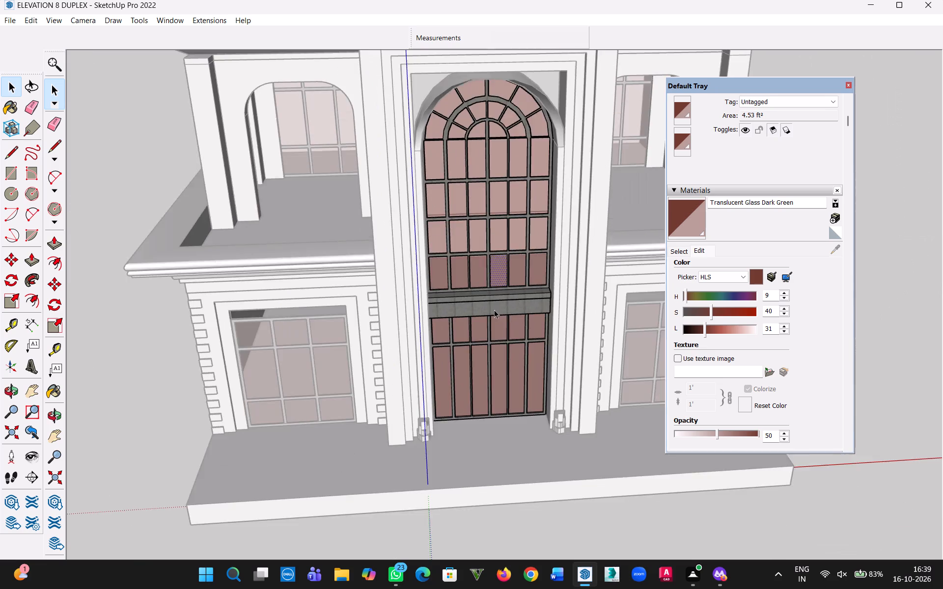
{"action": "scroll", "coordinate": [494, 310], "scroll_direction": "down", "scroll_amount": 4}
{"action": "left_click", "coordinate": [197, 218]}
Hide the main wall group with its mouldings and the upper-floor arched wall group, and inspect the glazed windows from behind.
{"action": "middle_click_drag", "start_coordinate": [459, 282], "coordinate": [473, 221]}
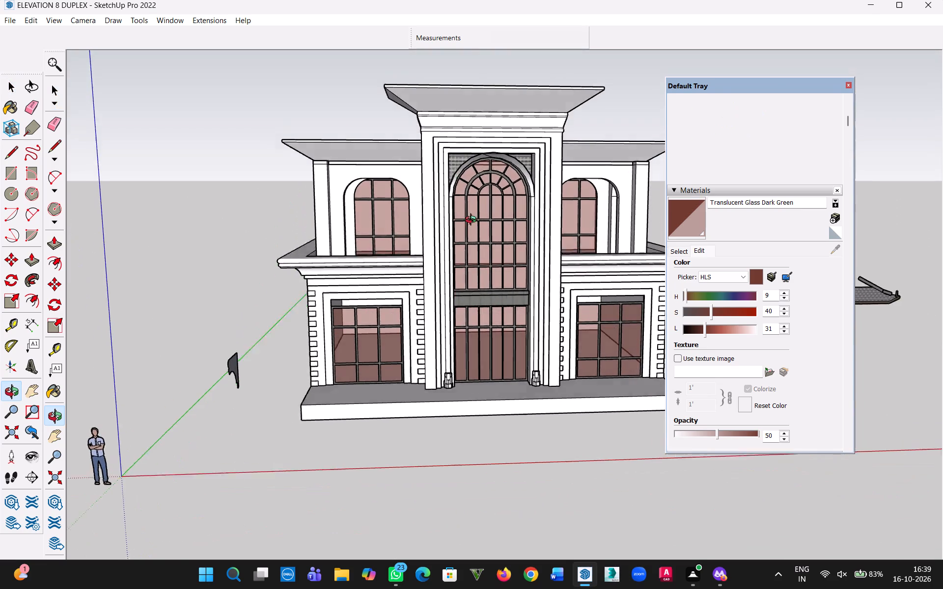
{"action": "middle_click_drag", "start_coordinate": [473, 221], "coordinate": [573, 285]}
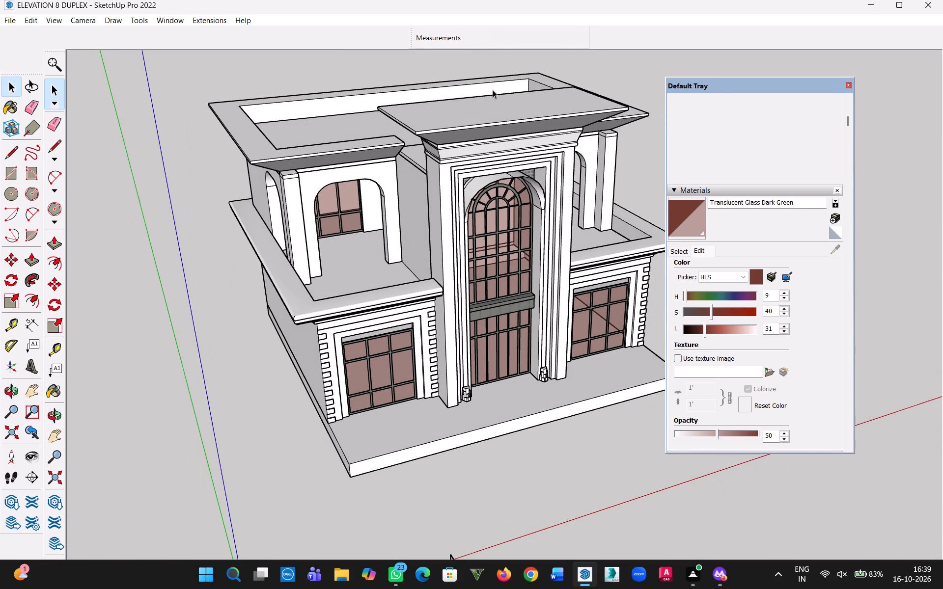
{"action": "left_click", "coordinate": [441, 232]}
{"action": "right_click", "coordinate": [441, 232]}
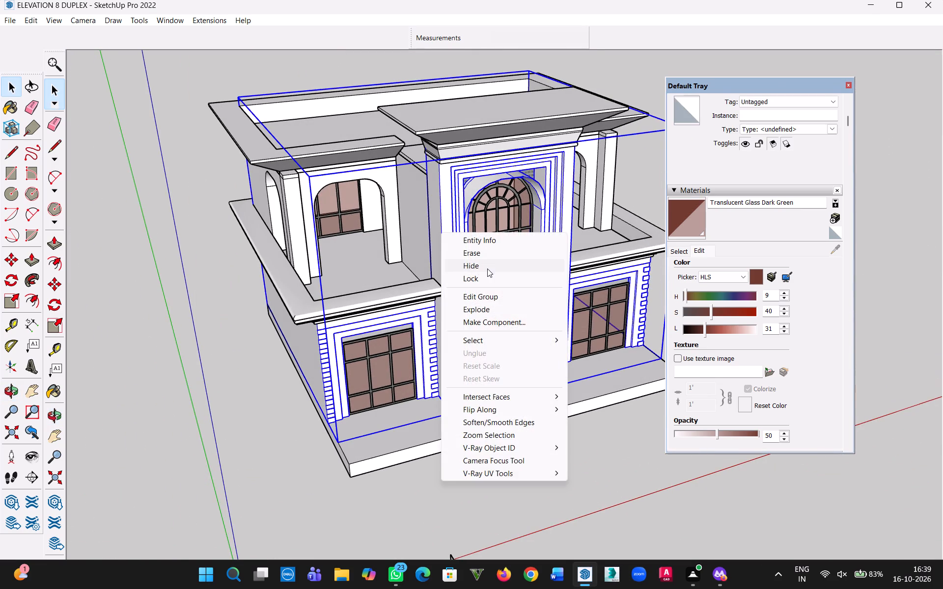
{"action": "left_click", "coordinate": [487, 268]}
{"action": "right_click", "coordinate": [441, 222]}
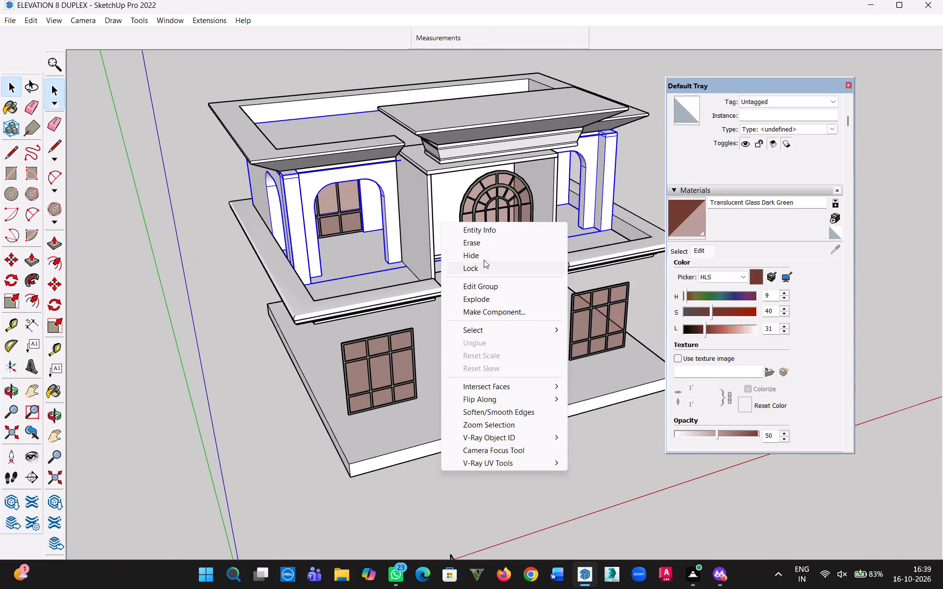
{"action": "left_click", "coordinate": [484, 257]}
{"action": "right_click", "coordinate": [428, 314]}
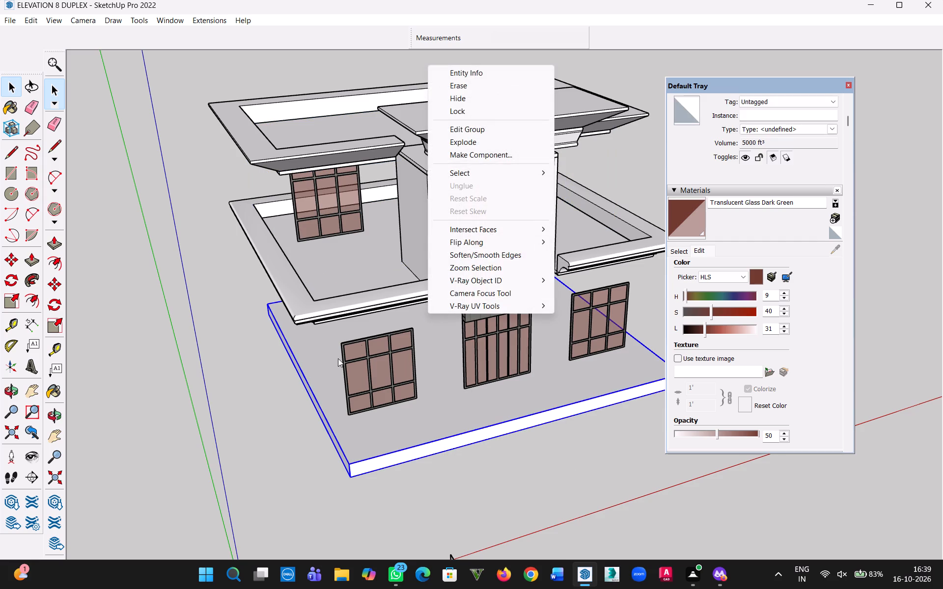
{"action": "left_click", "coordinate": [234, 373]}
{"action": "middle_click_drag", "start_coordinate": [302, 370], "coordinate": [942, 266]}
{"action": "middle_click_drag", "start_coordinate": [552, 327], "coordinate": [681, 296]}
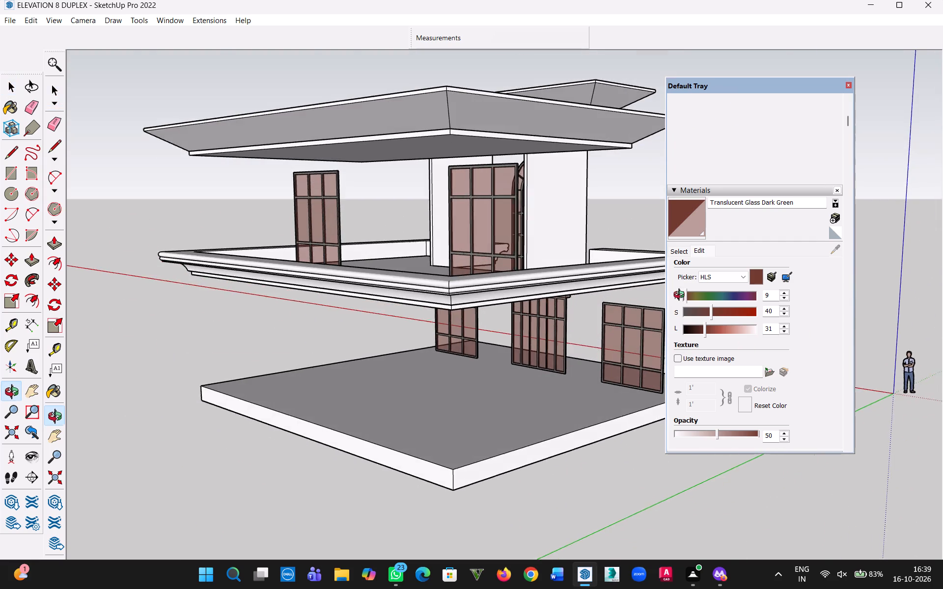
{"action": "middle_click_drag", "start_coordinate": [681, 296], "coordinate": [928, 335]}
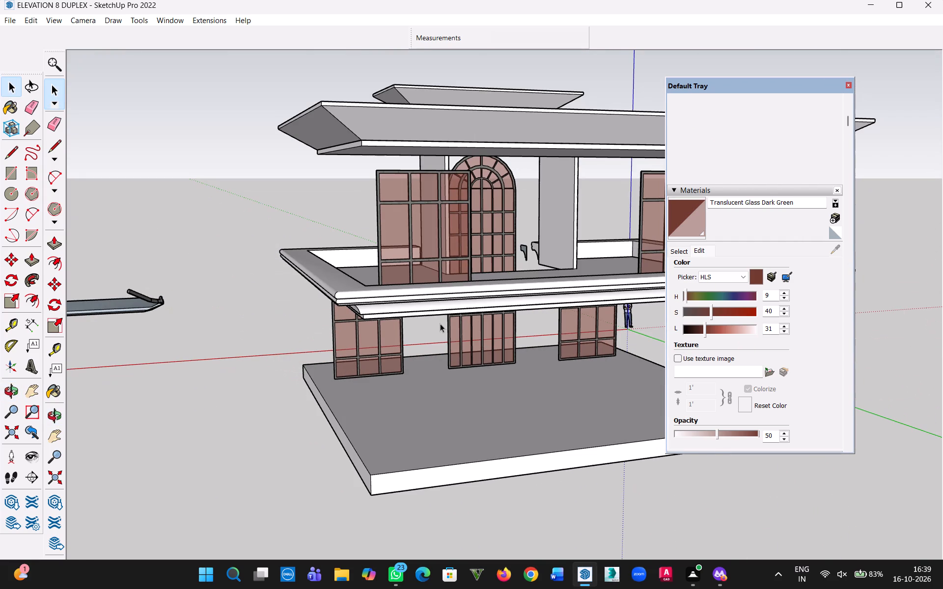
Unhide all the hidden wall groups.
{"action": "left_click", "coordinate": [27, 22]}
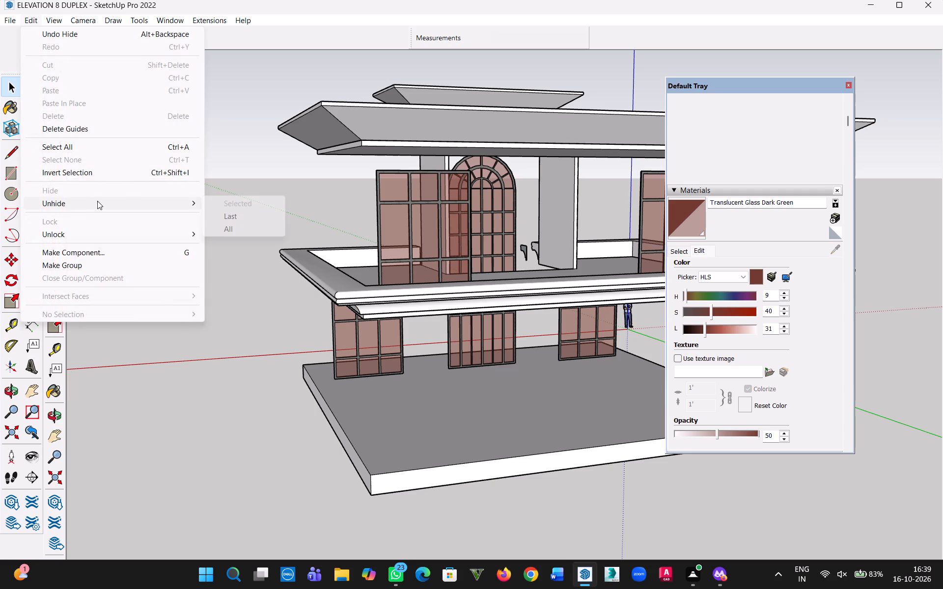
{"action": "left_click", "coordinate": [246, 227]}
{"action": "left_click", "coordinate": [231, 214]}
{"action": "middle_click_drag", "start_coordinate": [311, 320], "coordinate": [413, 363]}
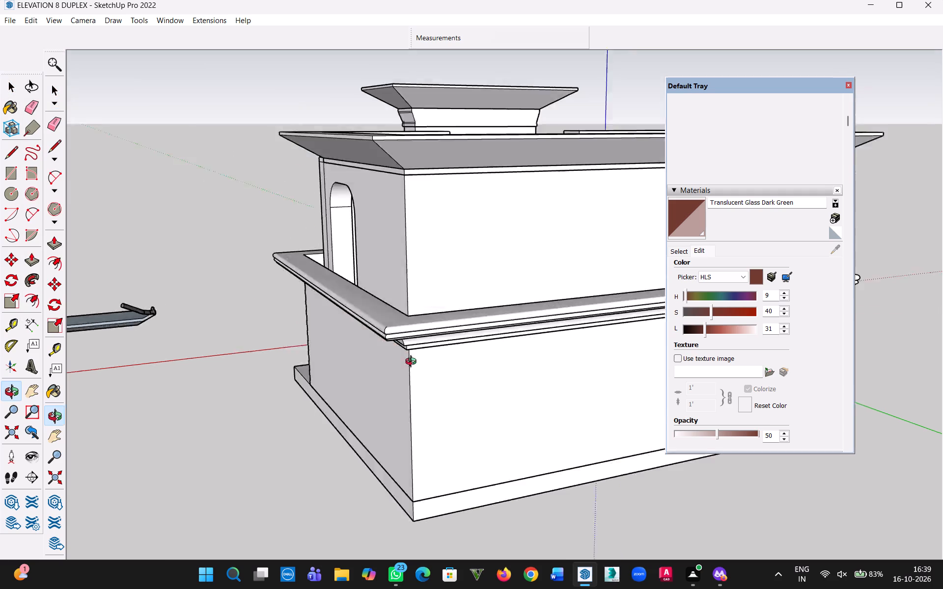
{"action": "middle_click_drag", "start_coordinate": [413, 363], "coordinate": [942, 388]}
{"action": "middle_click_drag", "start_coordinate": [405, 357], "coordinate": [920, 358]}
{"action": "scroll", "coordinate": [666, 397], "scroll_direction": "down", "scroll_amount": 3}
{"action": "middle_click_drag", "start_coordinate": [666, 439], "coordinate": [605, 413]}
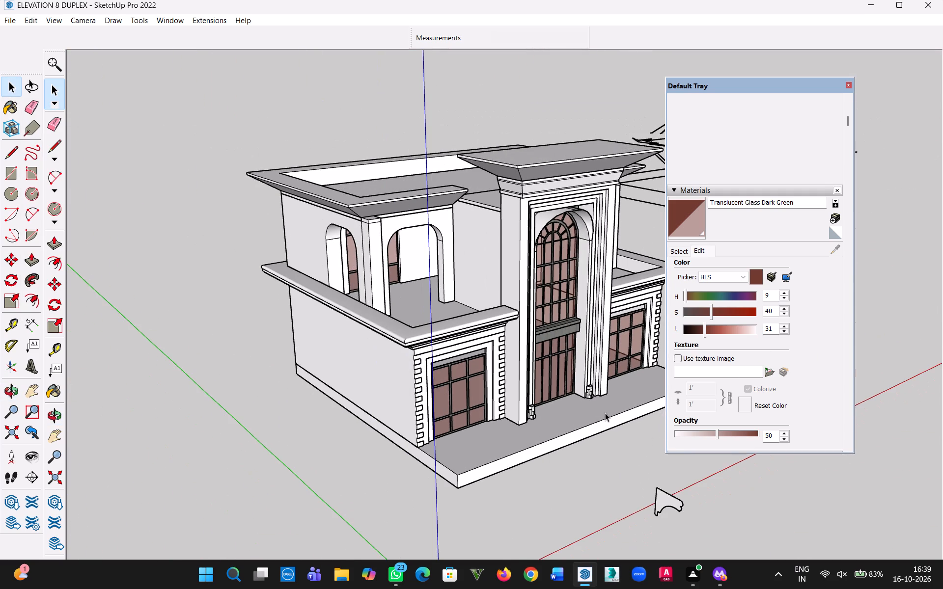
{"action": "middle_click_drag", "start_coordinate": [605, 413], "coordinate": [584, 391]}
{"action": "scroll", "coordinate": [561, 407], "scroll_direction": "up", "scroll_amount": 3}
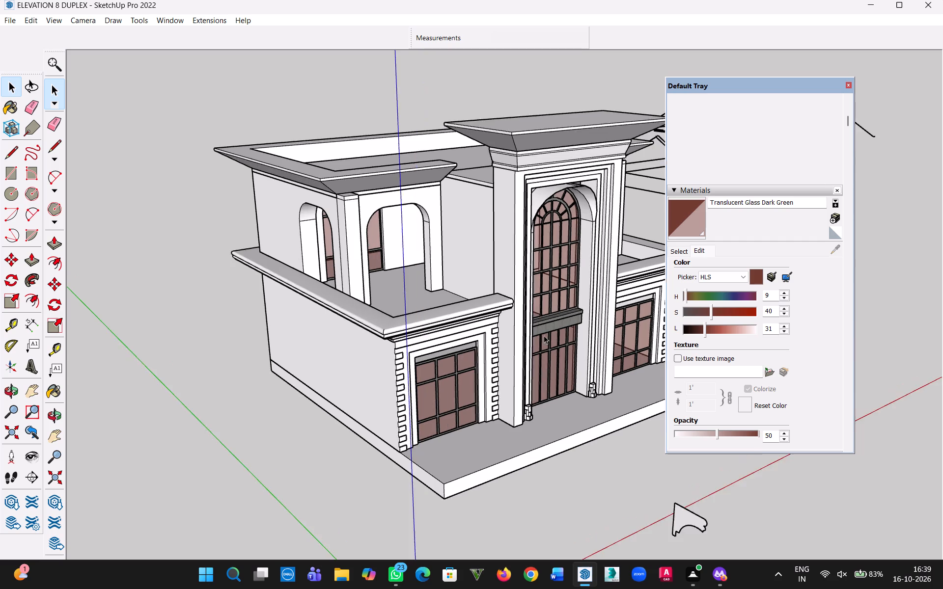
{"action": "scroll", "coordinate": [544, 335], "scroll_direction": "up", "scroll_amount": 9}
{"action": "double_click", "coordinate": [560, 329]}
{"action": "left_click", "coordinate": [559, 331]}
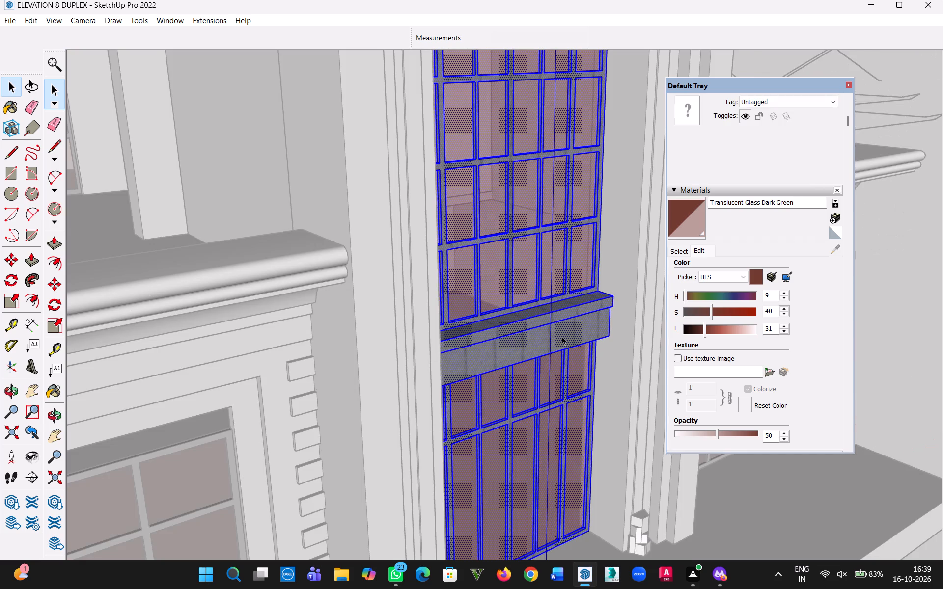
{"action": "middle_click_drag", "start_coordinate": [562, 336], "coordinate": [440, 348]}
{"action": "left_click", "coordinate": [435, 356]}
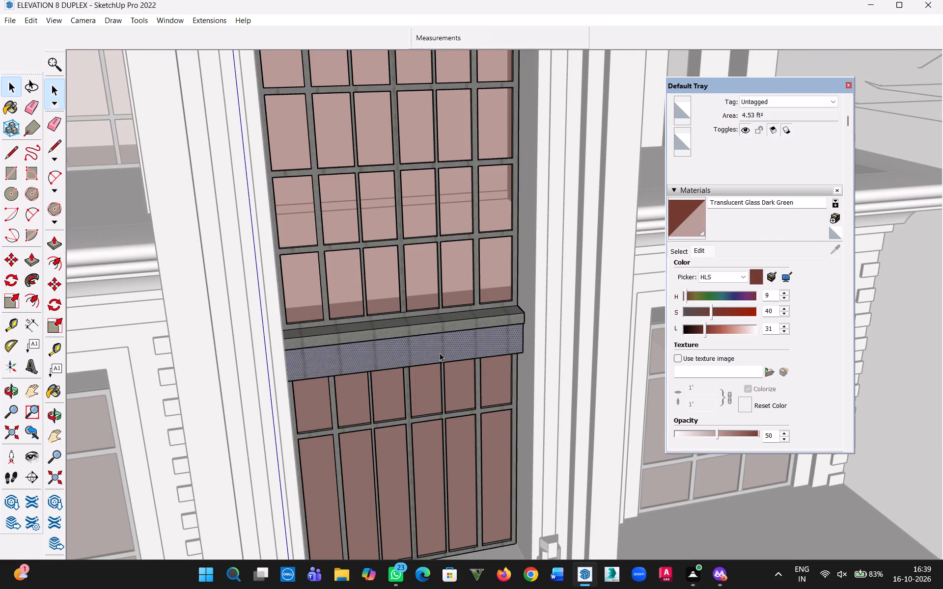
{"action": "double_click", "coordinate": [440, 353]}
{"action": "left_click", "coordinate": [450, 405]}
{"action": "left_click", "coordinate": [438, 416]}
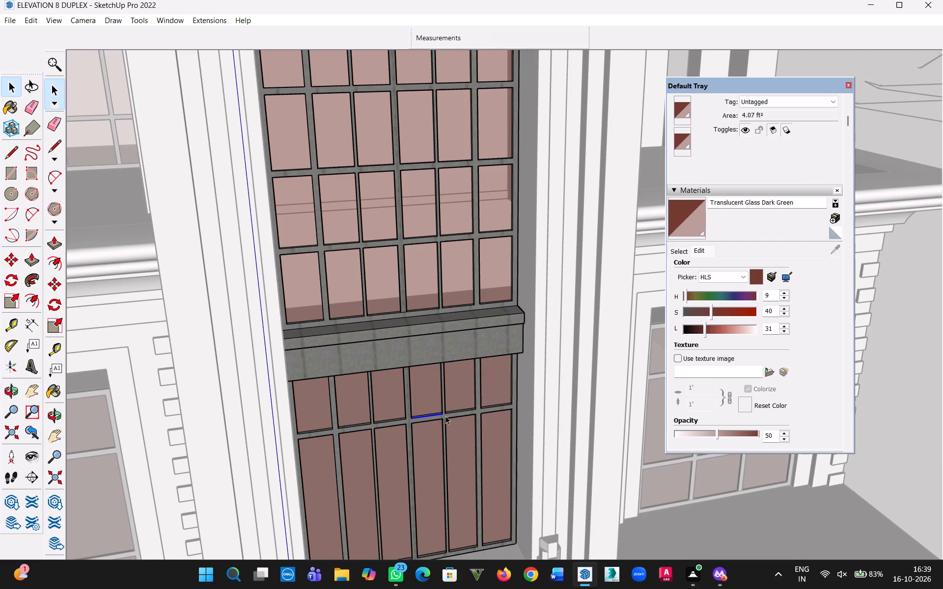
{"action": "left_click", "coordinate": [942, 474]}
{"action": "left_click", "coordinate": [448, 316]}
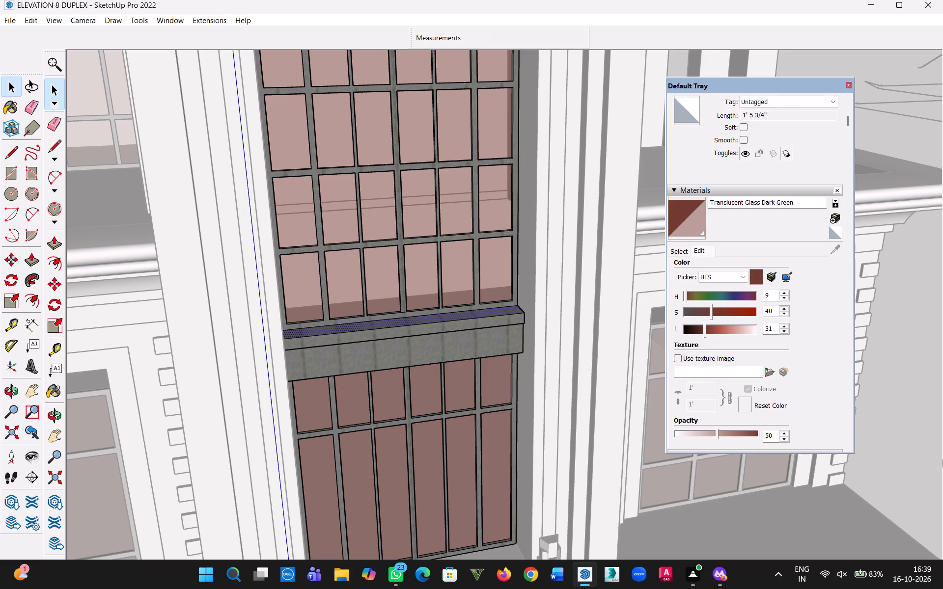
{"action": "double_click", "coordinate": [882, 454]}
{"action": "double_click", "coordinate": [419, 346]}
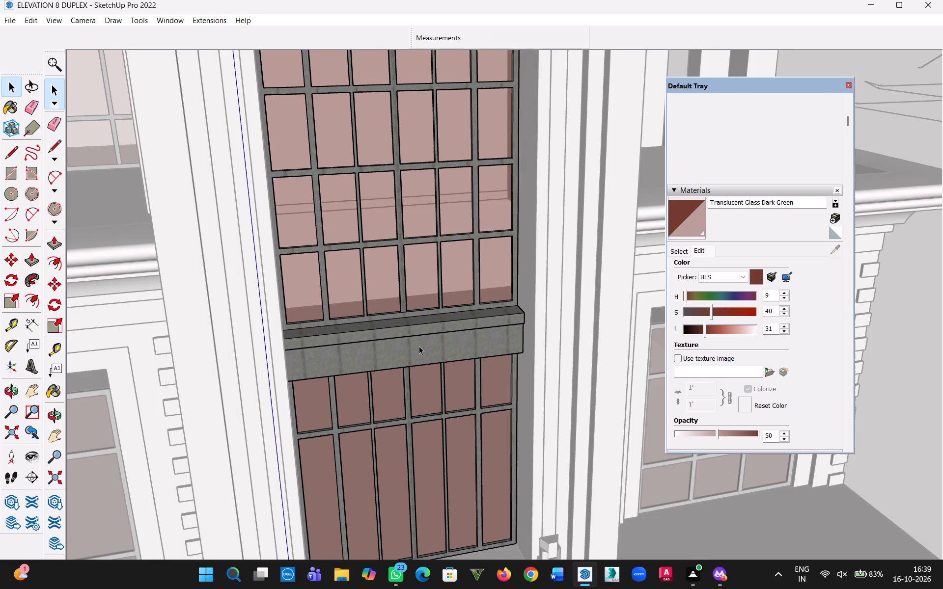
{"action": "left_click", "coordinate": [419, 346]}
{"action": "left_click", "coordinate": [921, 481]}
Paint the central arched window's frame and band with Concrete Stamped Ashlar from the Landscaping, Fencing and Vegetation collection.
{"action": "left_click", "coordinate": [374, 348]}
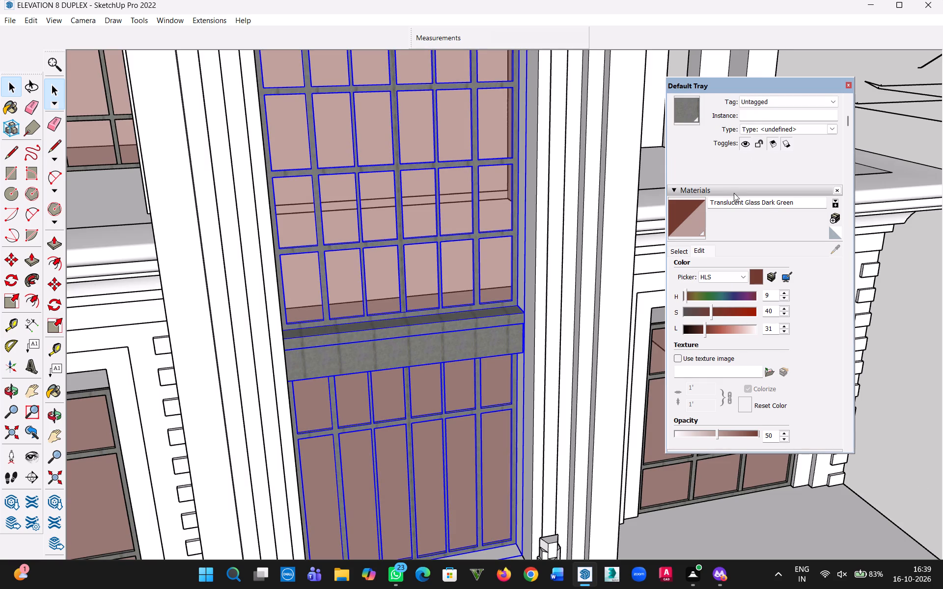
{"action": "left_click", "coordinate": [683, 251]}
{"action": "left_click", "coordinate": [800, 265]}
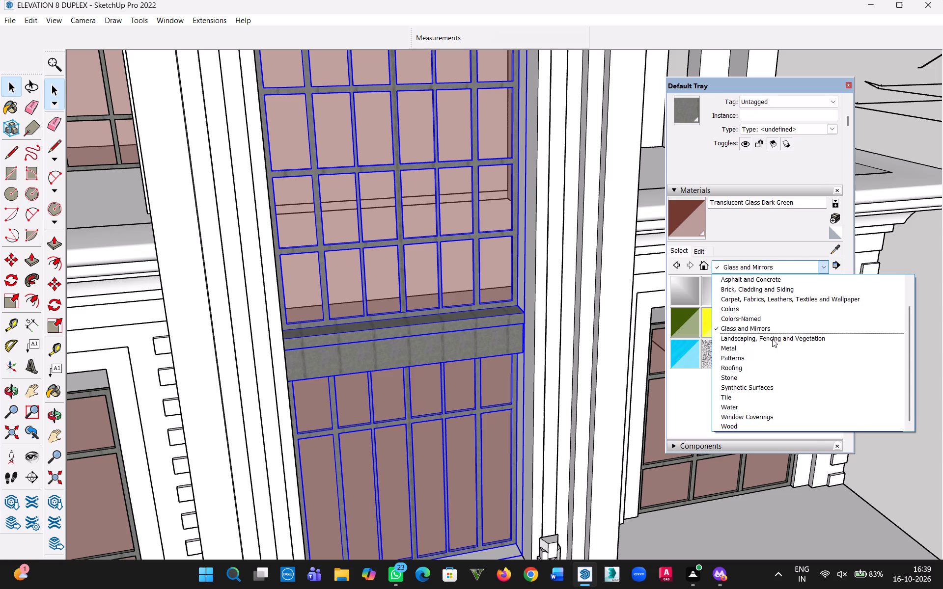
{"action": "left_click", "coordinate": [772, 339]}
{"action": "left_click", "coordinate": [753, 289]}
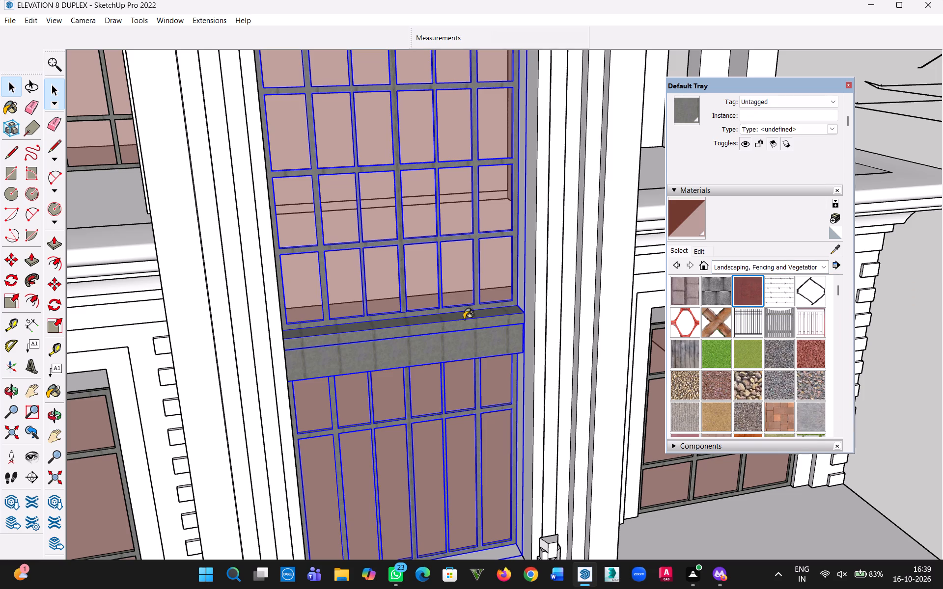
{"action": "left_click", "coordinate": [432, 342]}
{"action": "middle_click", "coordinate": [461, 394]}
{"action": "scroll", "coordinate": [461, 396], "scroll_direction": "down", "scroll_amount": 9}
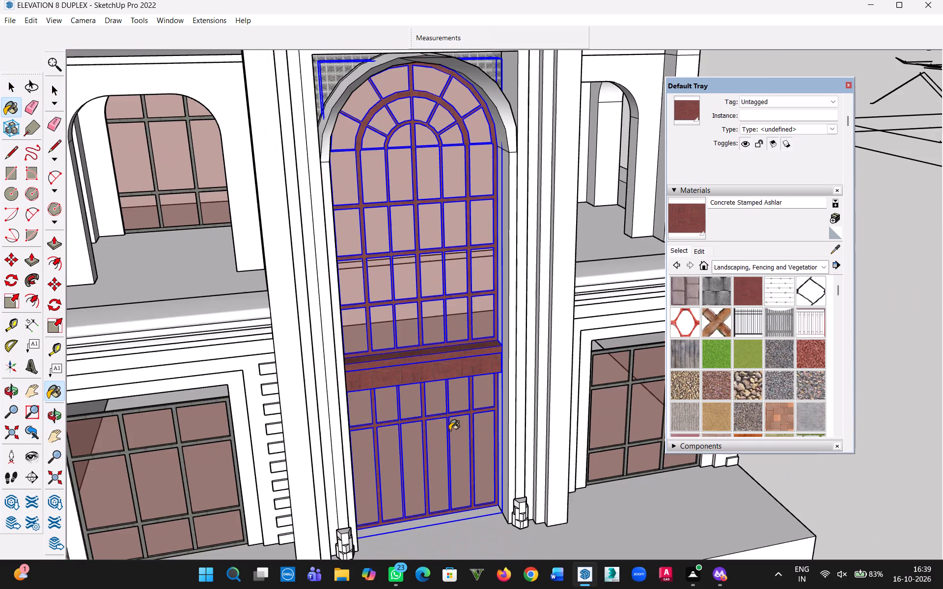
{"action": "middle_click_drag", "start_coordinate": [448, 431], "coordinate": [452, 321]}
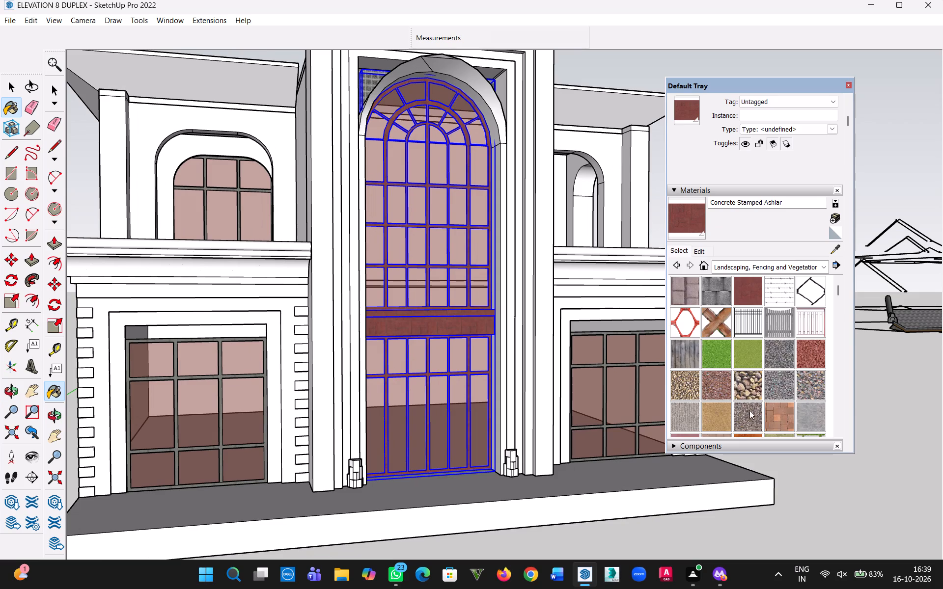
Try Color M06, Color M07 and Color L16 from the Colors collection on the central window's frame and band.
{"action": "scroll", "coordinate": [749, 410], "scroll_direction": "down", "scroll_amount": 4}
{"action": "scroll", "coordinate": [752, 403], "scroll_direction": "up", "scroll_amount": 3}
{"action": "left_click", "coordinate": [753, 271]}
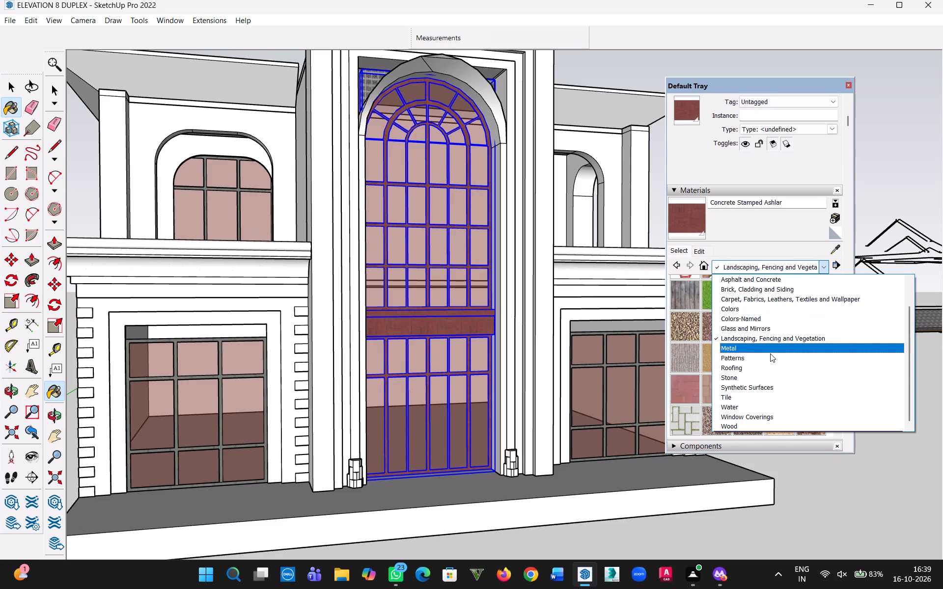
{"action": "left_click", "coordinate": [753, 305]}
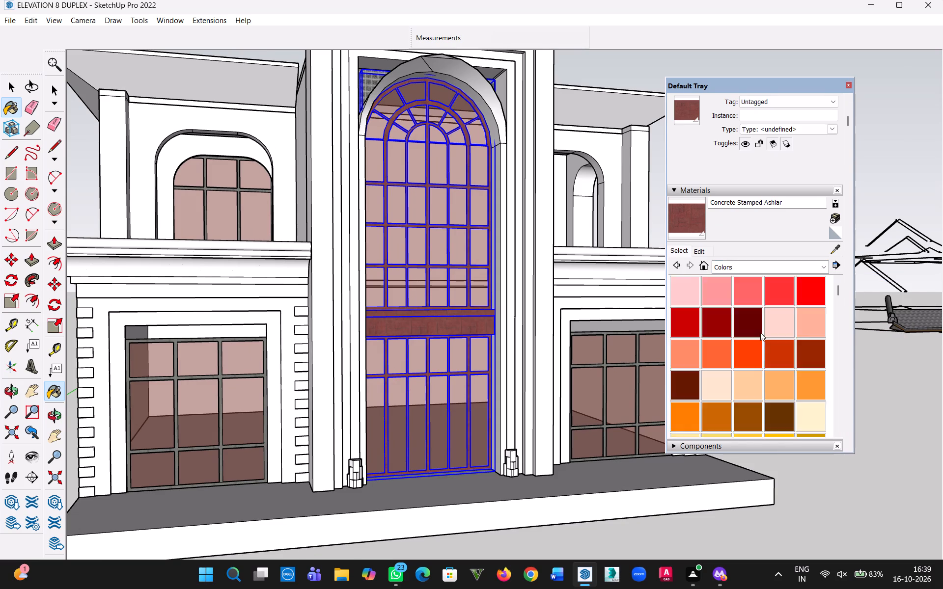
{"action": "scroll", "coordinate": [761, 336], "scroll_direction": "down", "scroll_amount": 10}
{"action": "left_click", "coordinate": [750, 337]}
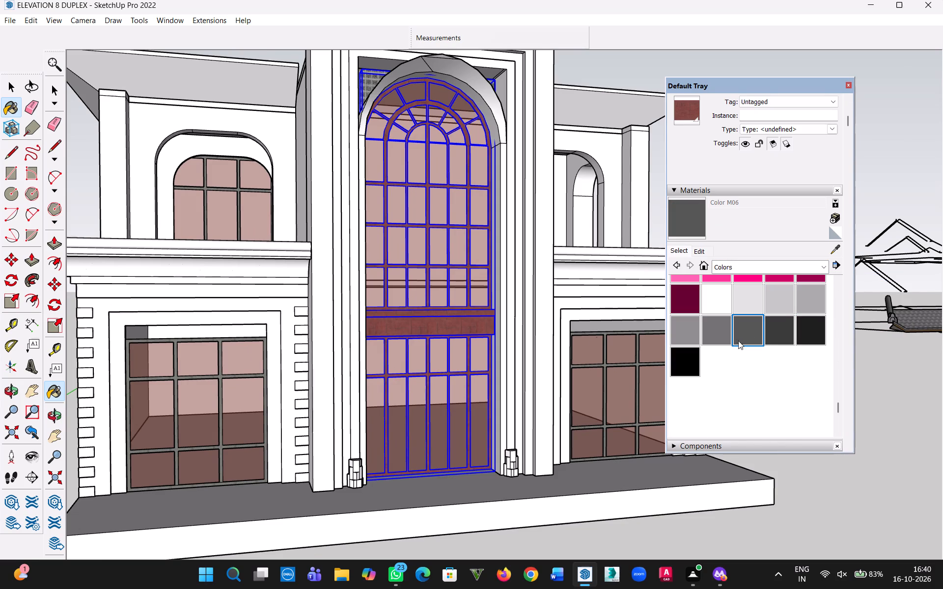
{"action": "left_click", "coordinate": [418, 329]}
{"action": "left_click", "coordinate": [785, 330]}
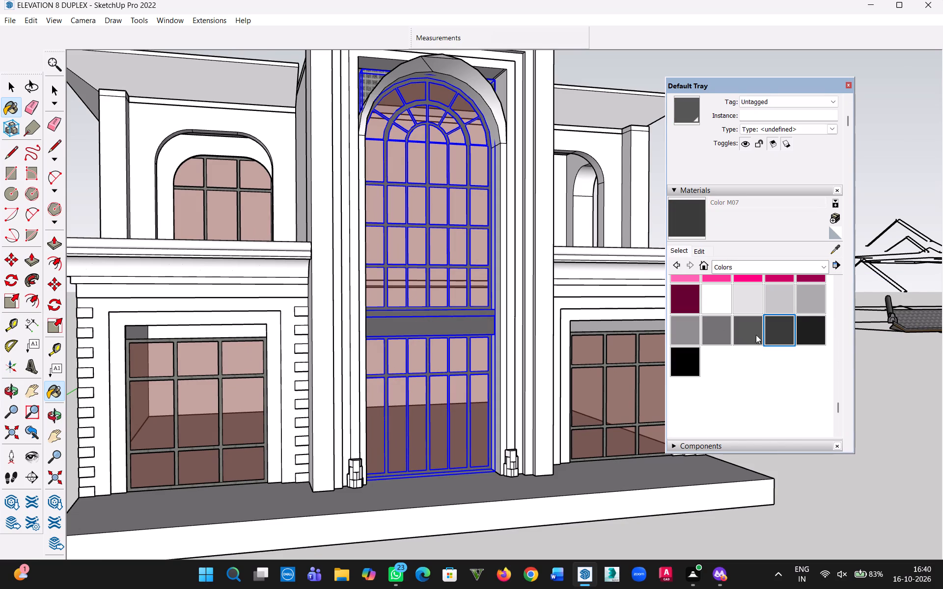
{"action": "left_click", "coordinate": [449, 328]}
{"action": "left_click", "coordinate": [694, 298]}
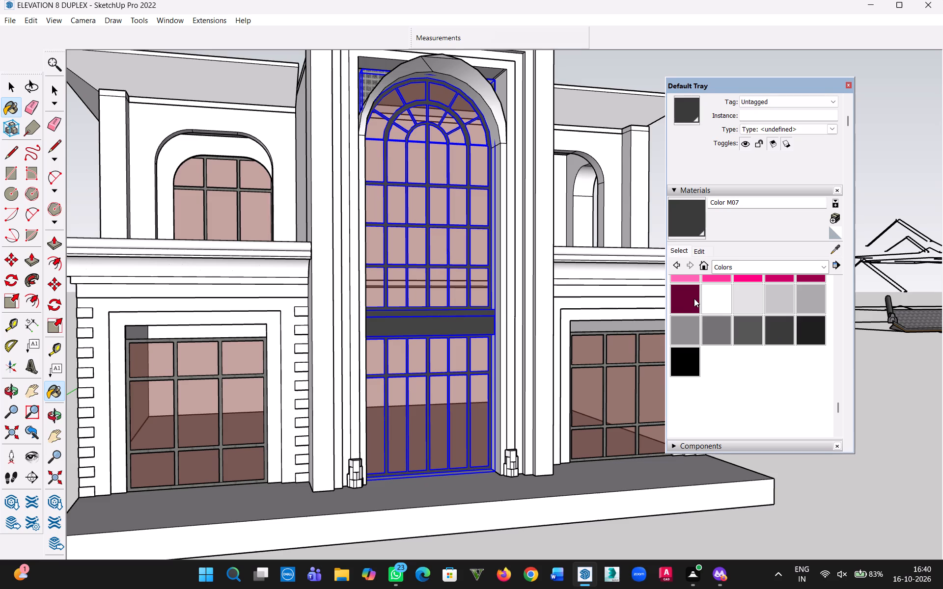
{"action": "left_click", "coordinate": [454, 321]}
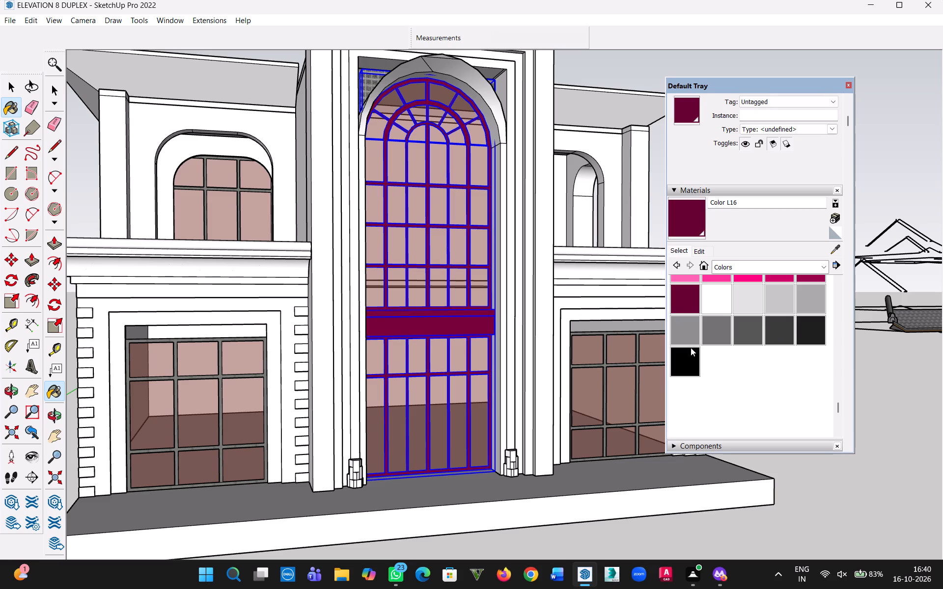
Paint the central window's frame and band with Color M07.
{"action": "left_click", "coordinate": [789, 331]}
{"action": "scroll", "coordinate": [789, 331], "scroll_direction": "up", "scroll_amount": 3}
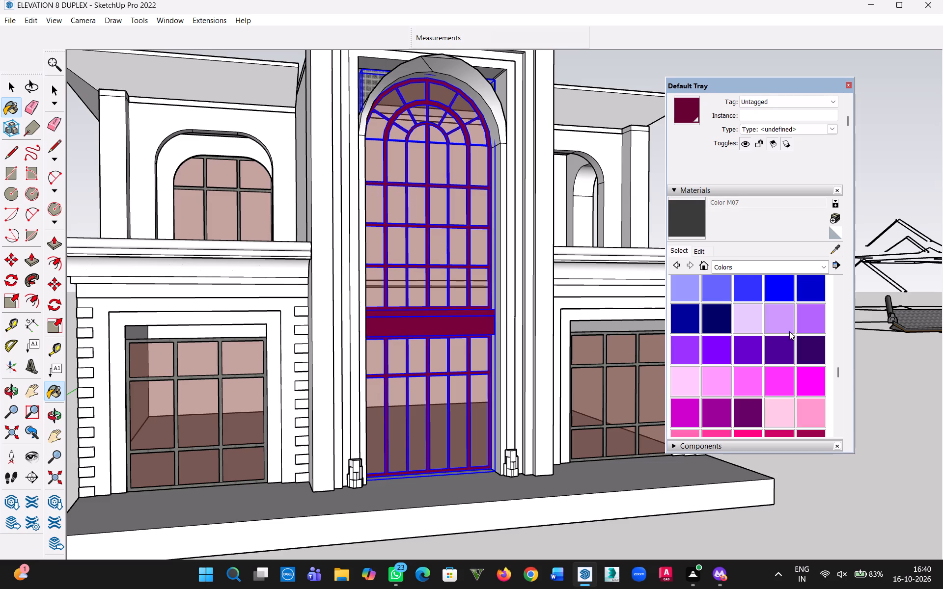
{"action": "left_click", "coordinate": [457, 322]}
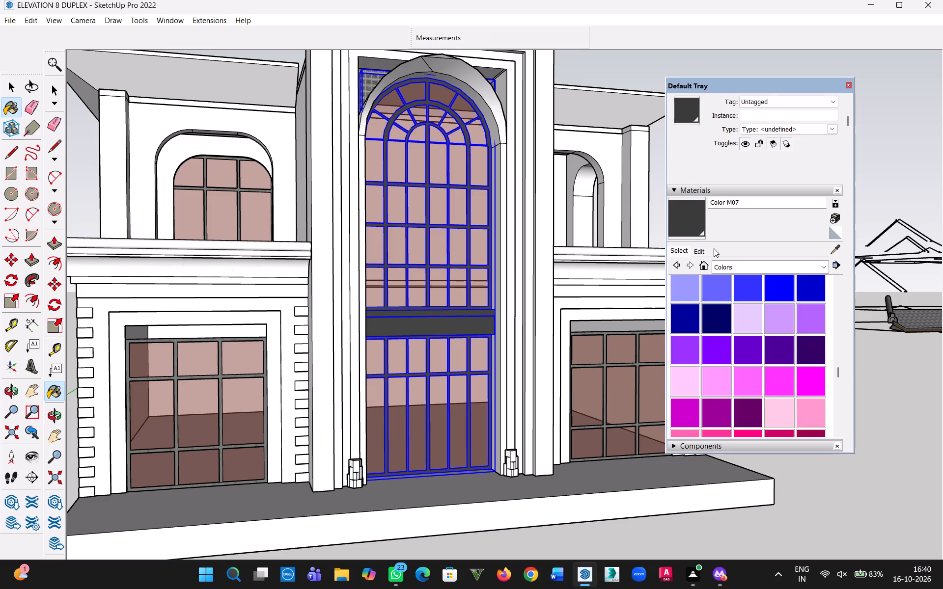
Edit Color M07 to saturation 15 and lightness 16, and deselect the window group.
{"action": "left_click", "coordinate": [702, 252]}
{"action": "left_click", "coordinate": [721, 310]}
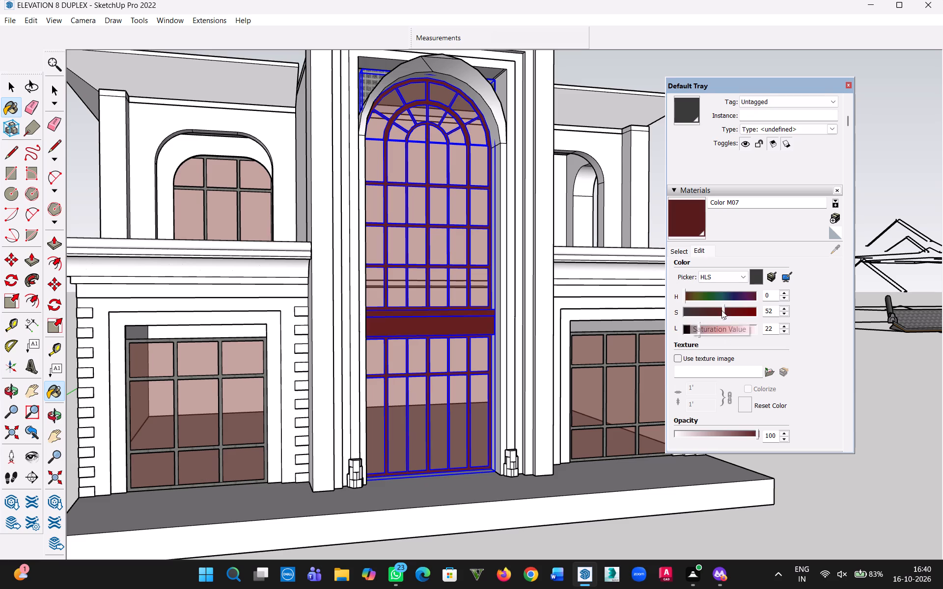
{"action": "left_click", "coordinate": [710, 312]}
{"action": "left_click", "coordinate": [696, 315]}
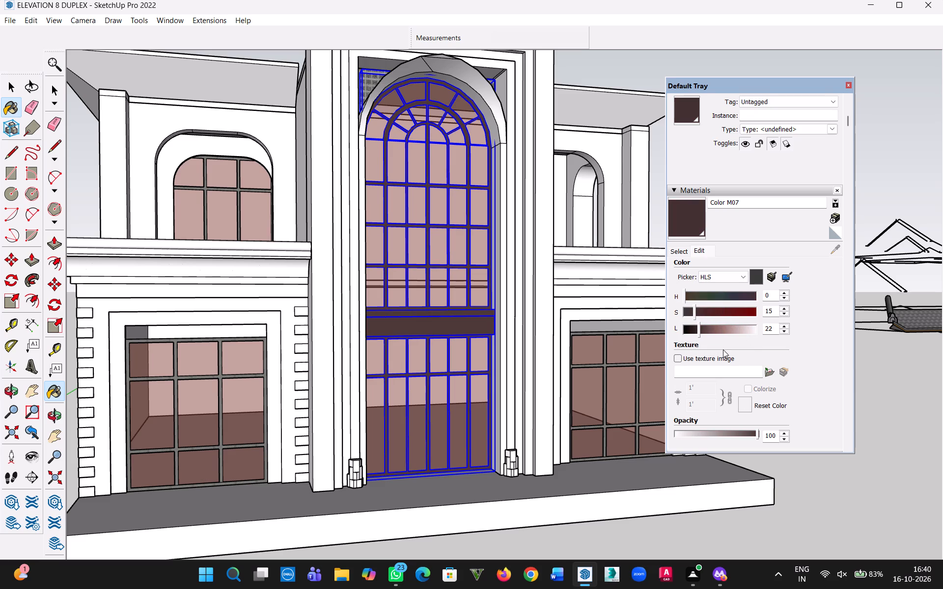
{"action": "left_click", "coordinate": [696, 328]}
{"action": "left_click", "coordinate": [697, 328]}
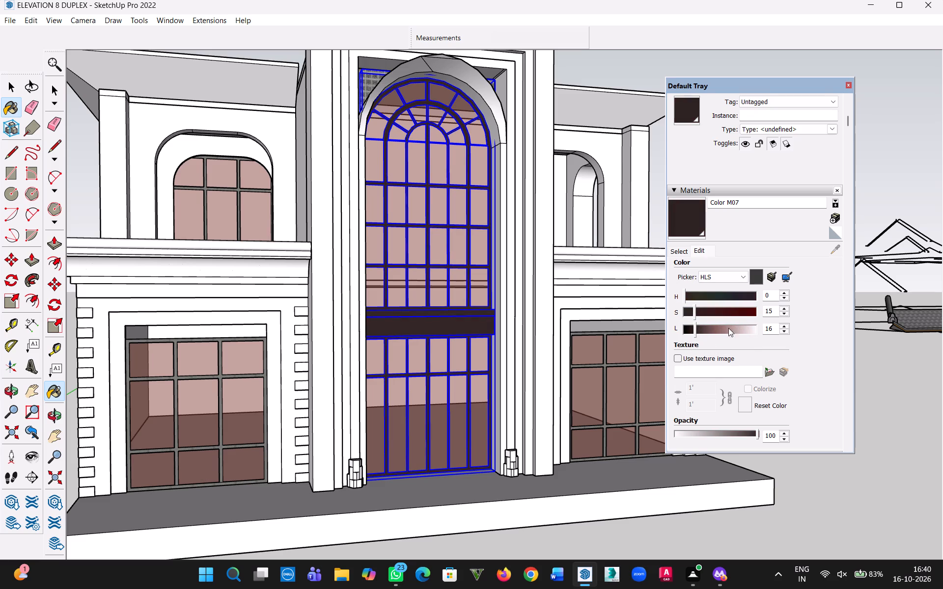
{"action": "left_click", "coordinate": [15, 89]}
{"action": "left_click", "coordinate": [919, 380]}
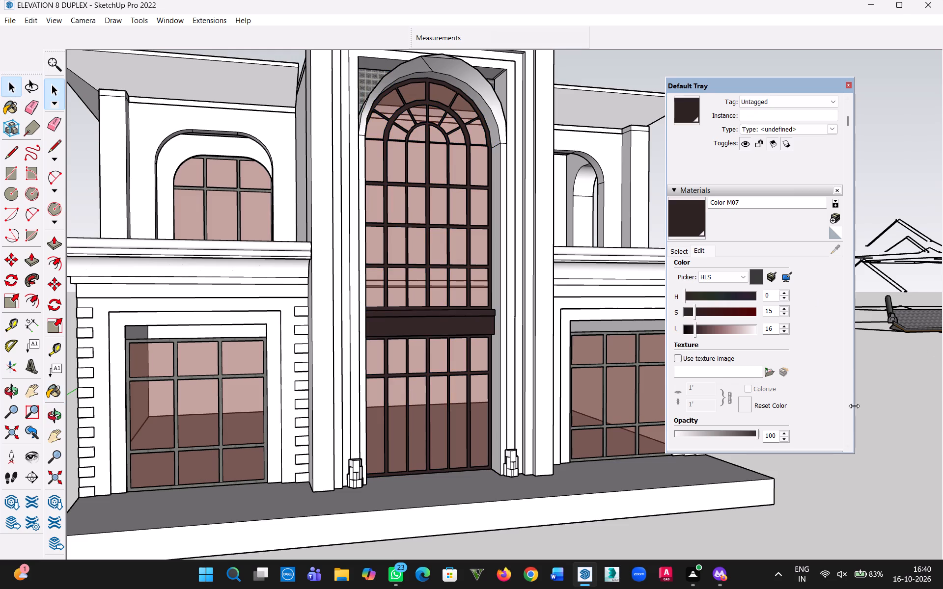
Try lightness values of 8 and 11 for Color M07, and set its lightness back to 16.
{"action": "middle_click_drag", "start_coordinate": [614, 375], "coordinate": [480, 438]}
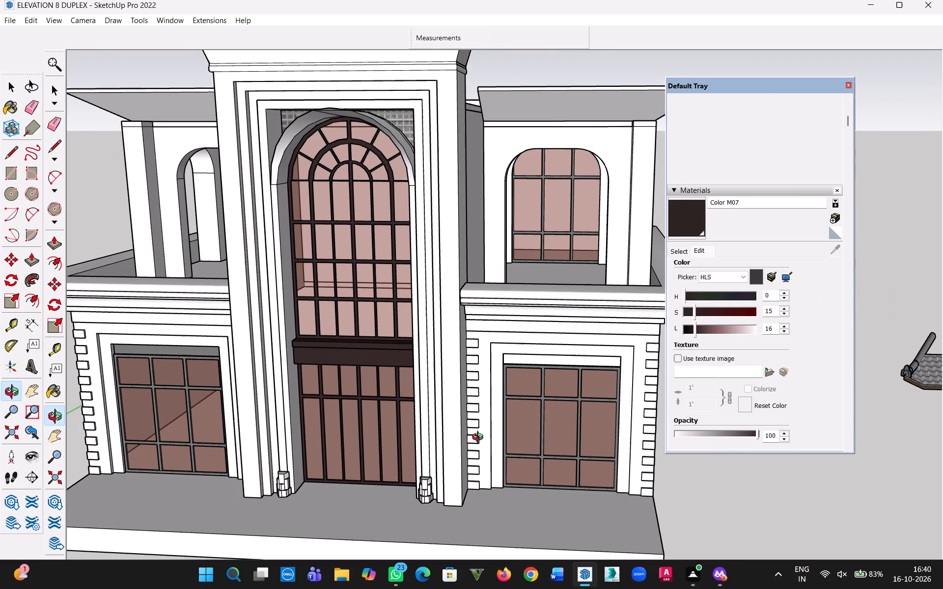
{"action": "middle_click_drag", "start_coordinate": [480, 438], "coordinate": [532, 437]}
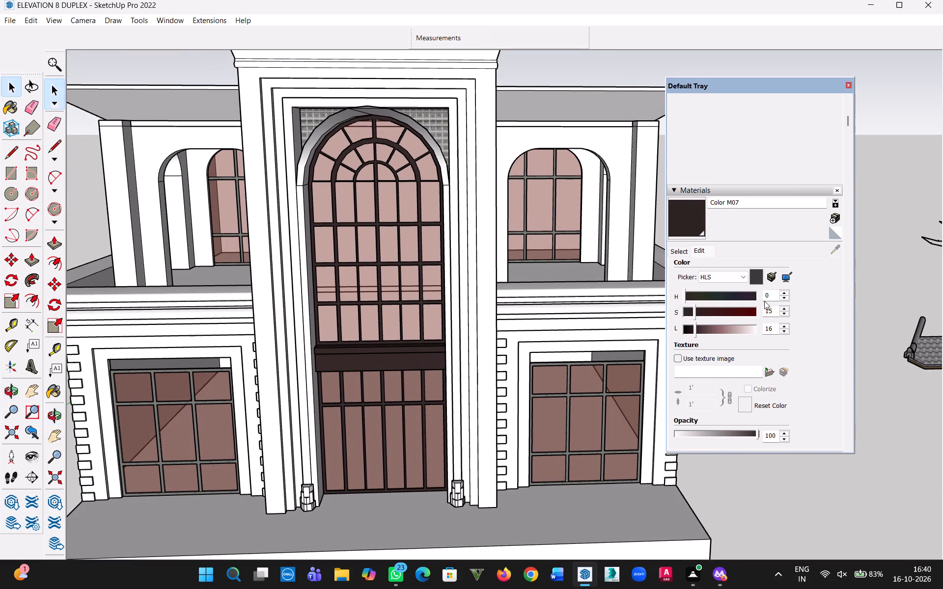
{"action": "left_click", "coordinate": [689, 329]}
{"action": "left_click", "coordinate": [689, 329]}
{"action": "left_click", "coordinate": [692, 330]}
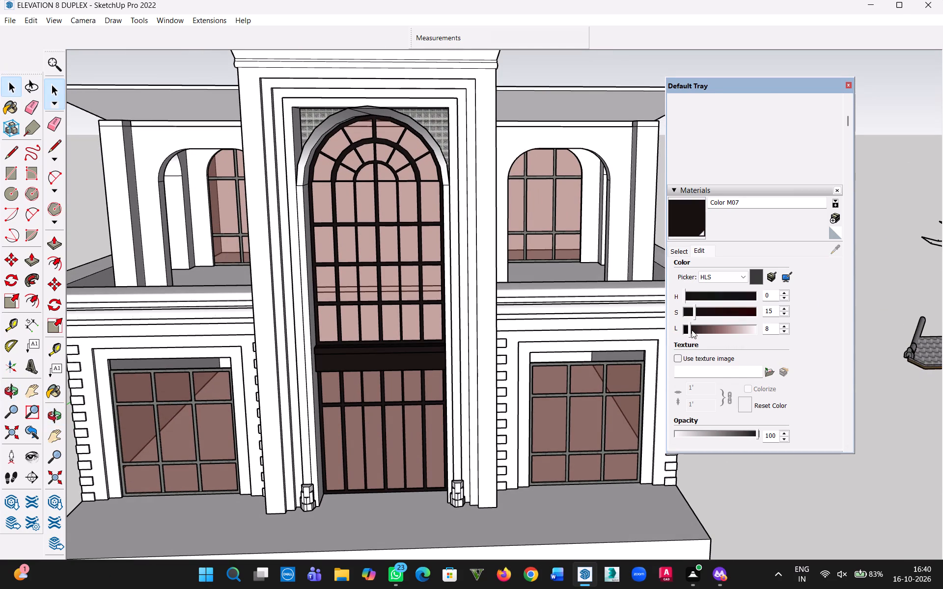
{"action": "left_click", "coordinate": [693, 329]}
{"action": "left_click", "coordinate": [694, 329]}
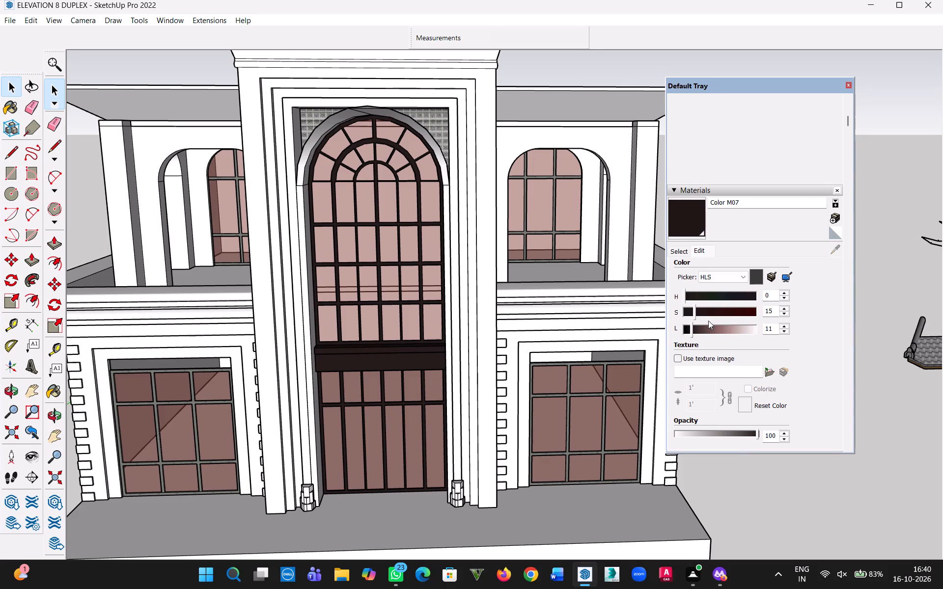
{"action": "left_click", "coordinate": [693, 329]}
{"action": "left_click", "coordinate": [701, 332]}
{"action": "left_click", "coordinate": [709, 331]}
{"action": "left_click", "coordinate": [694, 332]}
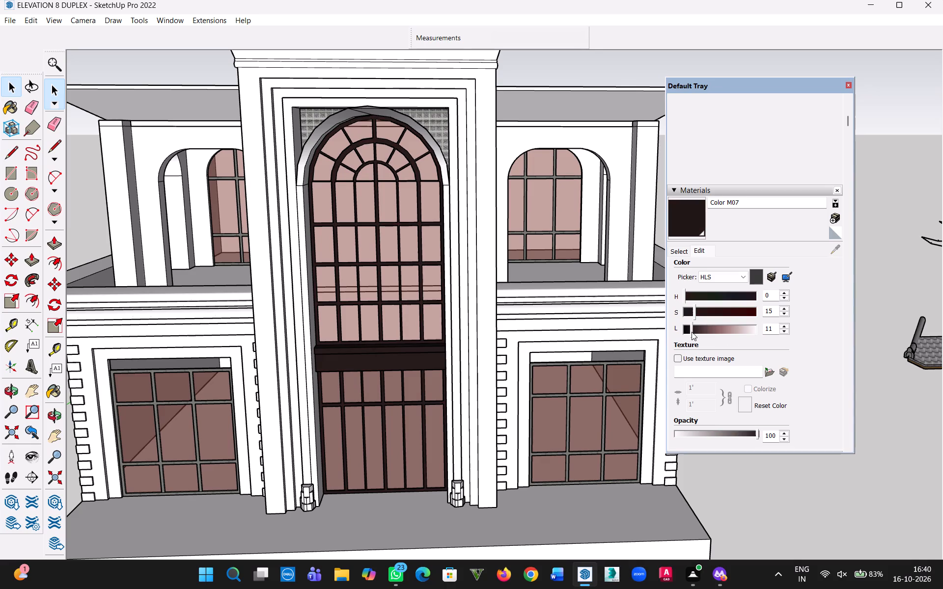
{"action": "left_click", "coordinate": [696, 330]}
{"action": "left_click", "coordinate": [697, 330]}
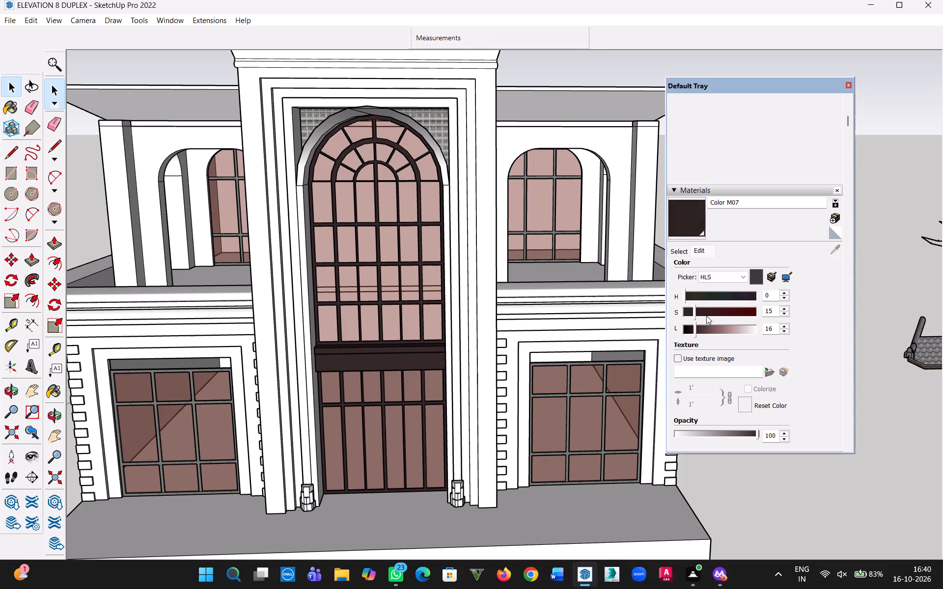
Try a saturation of 68 on Color M07, and settle on saturation 10 with lightness 22.
{"action": "left_click", "coordinate": [706, 316]}
{"action": "left_click", "coordinate": [715, 314]}
{"action": "double_click", "coordinate": [732, 314]}
{"action": "left_click", "coordinate": [690, 327]}
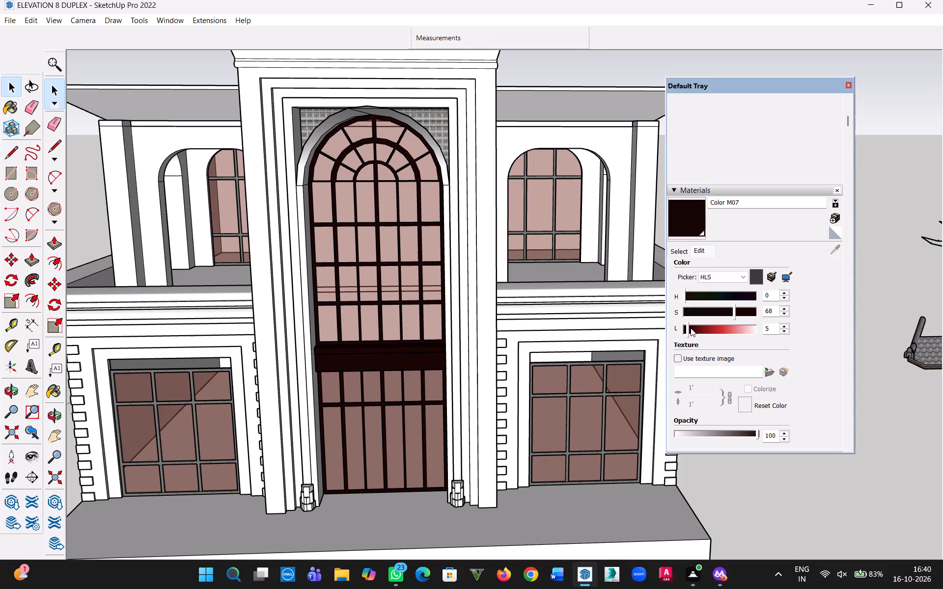
{"action": "left_click", "coordinate": [693, 330]}
{"action": "left_click", "coordinate": [697, 330]}
{"action": "left_click", "coordinate": [701, 330]}
{"action": "left_click", "coordinate": [720, 313]}
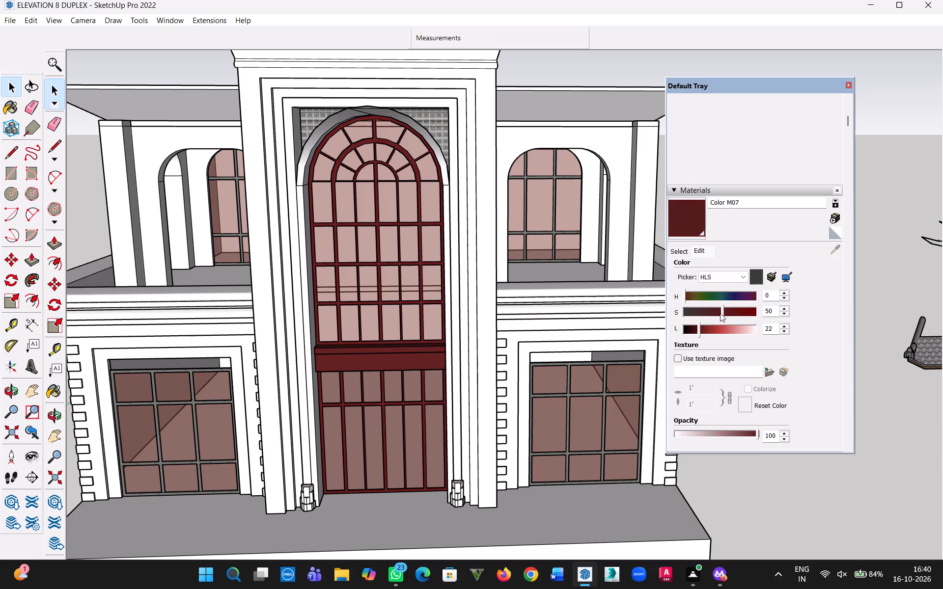
{"action": "double_click", "coordinate": [697, 316]}
{"action": "left_click", "coordinate": [693, 315]}
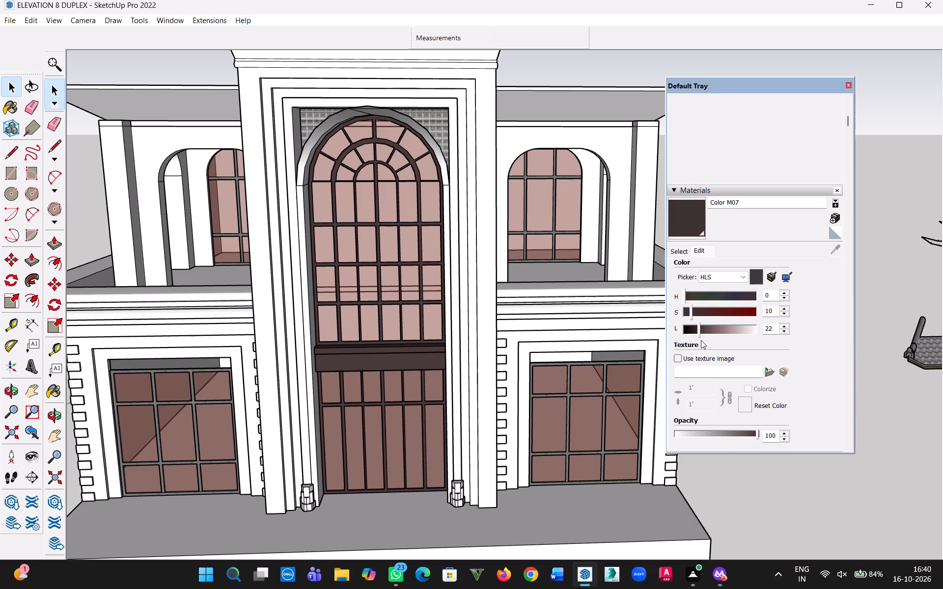
Try other hues on Color M07, settle on hue 309, and darken the colour to lightness 9.
{"action": "middle_click_drag", "start_coordinate": [697, 333], "coordinate": [755, 244]}
{"action": "middle_click_drag", "start_coordinate": [329, 353], "coordinate": [436, 242]}
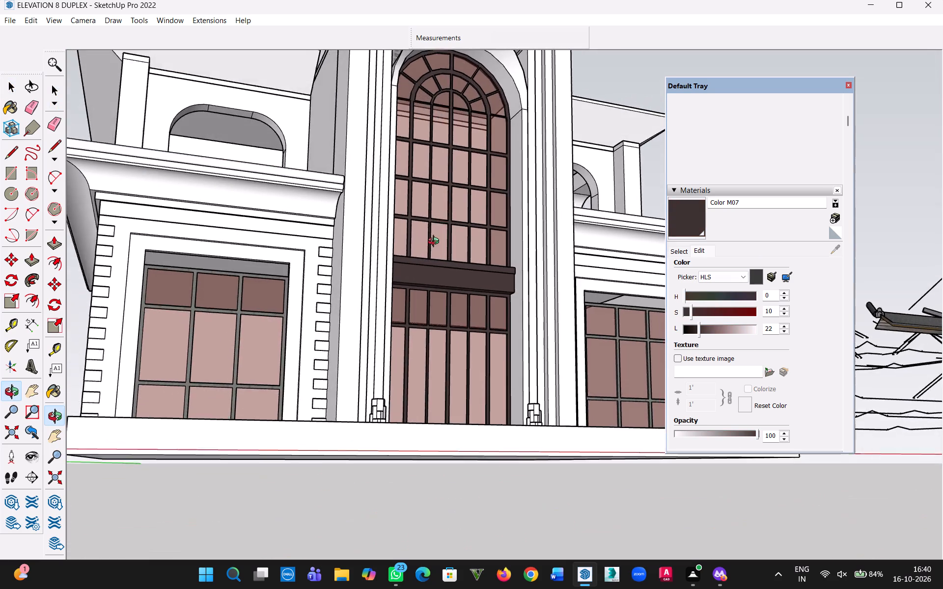
{"action": "middle_click_drag", "start_coordinate": [436, 242], "coordinate": [391, 317]}
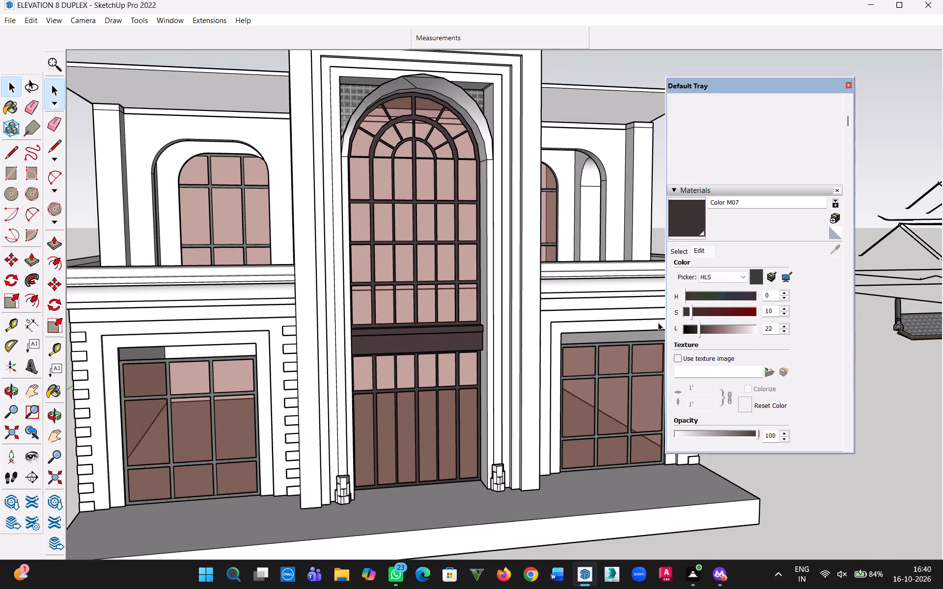
{"action": "left_click", "coordinate": [735, 298]}
{"action": "left_click", "coordinate": [746, 296]}
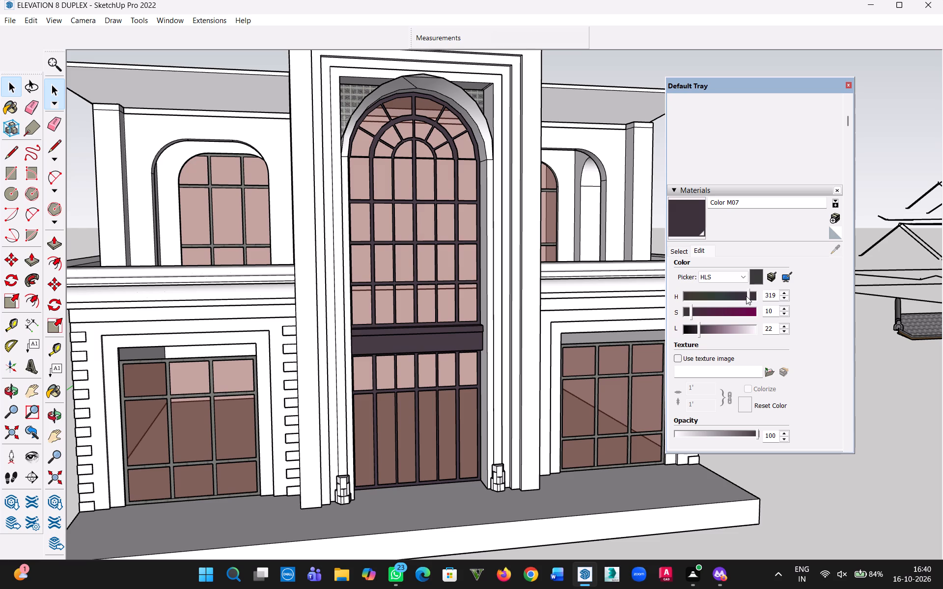
{"action": "left_click", "coordinate": [746, 296]}
{"action": "left_click", "coordinate": [752, 295]}
{"action": "left_click_drag", "start_coordinate": [755, 295], "coordinate": [676, 311]}
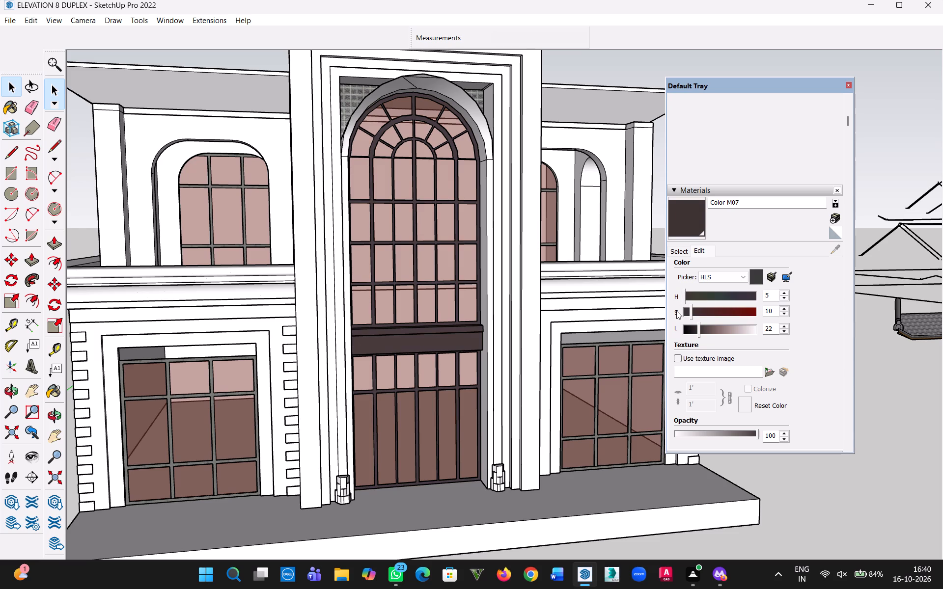
{"action": "left_click_drag", "start_coordinate": [676, 311], "coordinate": [674, 311]}
{"action": "left_click", "coordinate": [706, 295]}
{"action": "left_click", "coordinate": [744, 300]}
{"action": "left_click", "coordinate": [744, 300]}
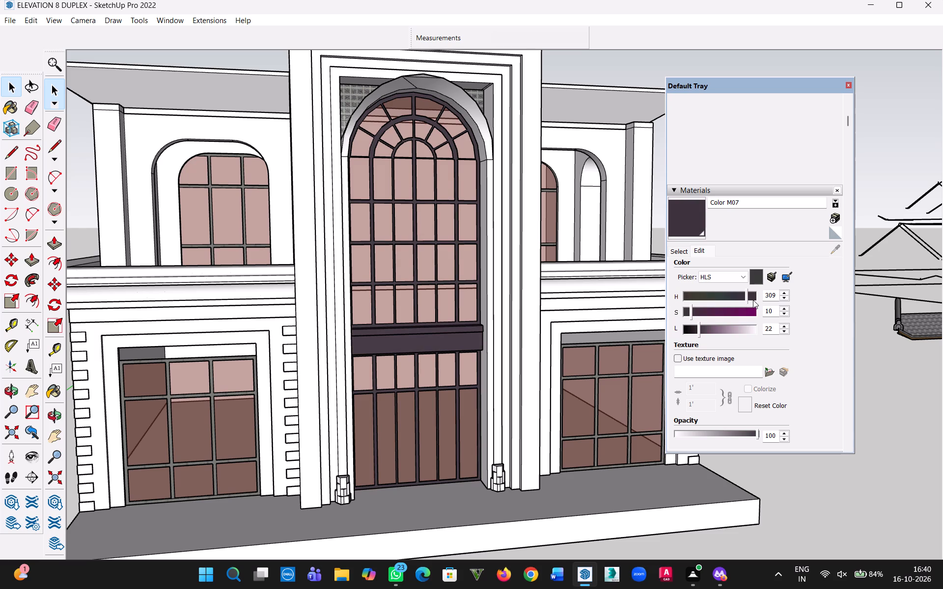
{"action": "left_click", "coordinate": [691, 328]}
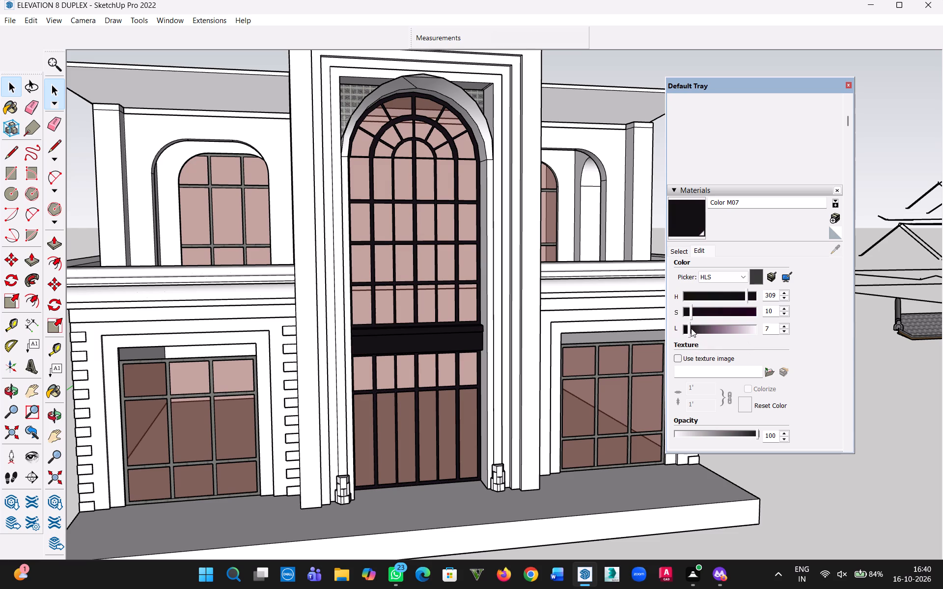
{"action": "left_click", "coordinate": [693, 331]}
{"action": "scroll", "coordinate": [395, 331], "scroll_direction": "down", "scroll_amount": 7}
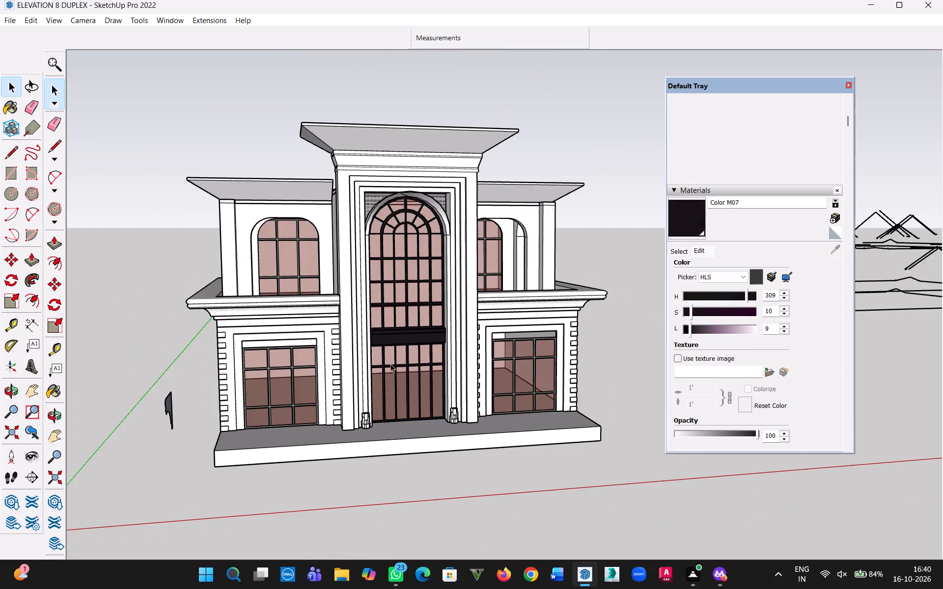
{"action": "middle_click", "coordinate": [390, 364]}
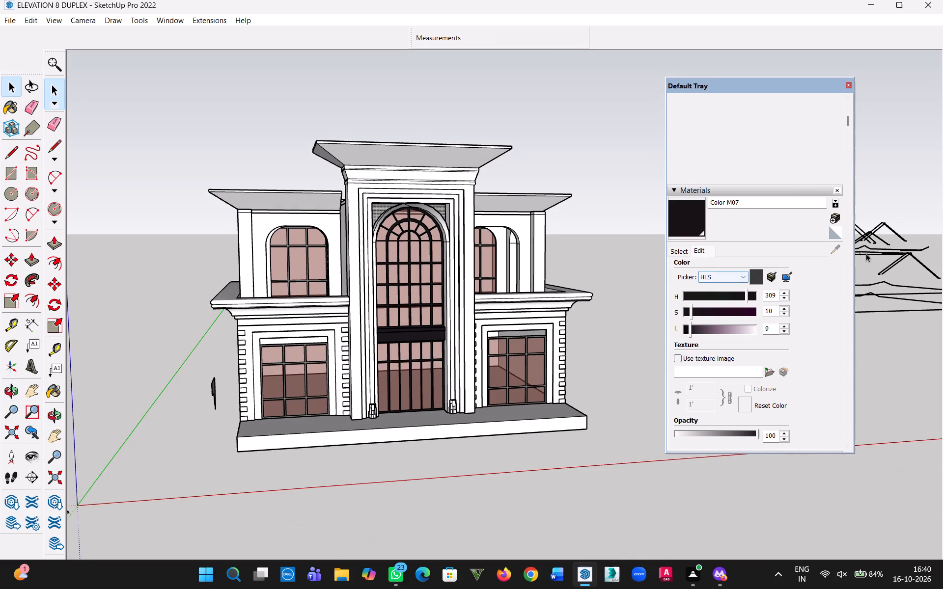
Paint the frames of both ground-floor side windows with Color M07.
{"action": "key", "text": "b"}
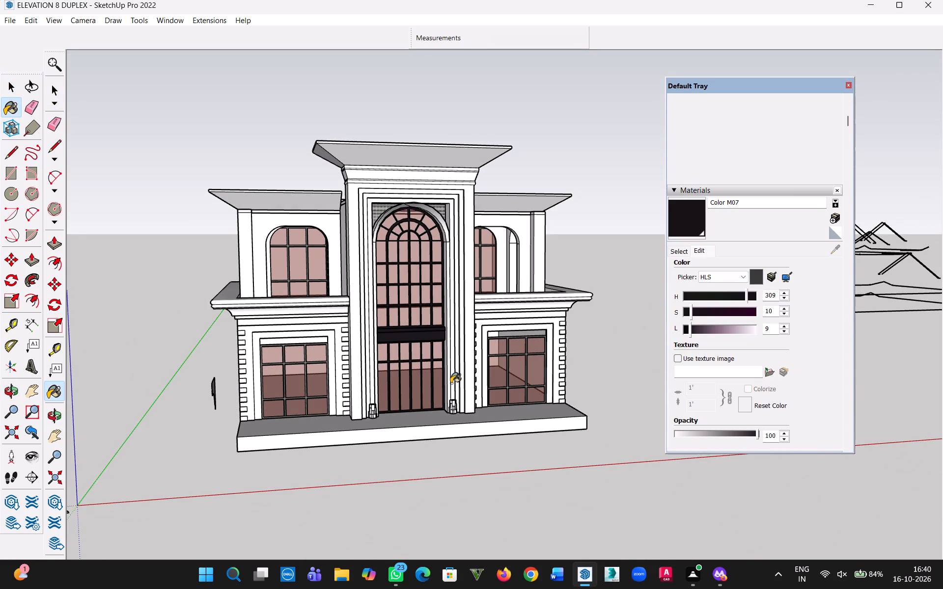
{"action": "scroll", "coordinate": [451, 383], "scroll_direction": "up", "scroll_amount": 5}
{"action": "scroll", "coordinate": [262, 364], "scroll_direction": "up", "scroll_amount": 4}
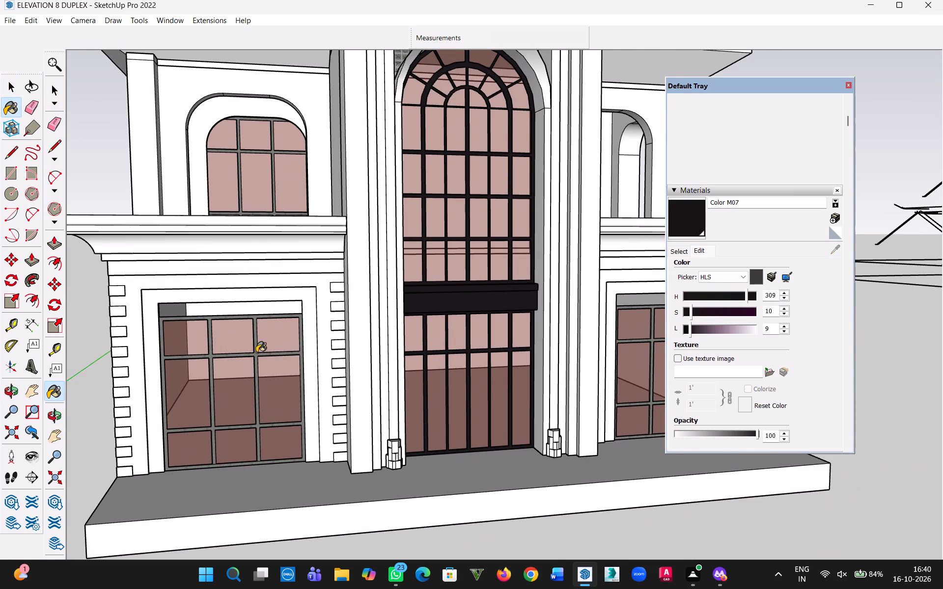
{"action": "left_click", "coordinate": [256, 352]}
{"action": "scroll", "coordinate": [471, 396], "scroll_direction": "down", "scroll_amount": 2}
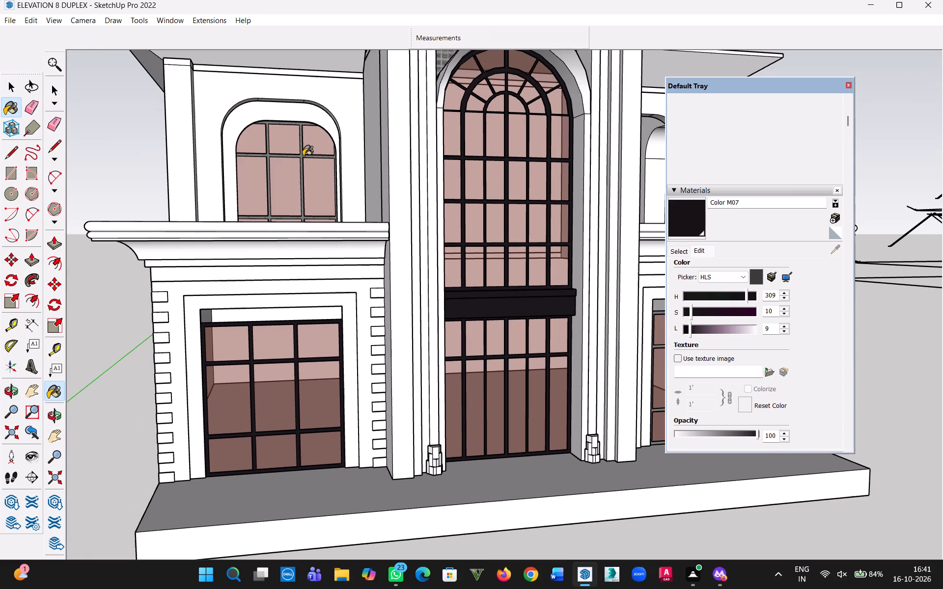
{"action": "middle_click_drag", "start_coordinate": [819, 379], "coordinate": [721, 443]}
{"action": "middle_click_drag", "start_coordinate": [899, 403], "coordinate": [784, 457]}
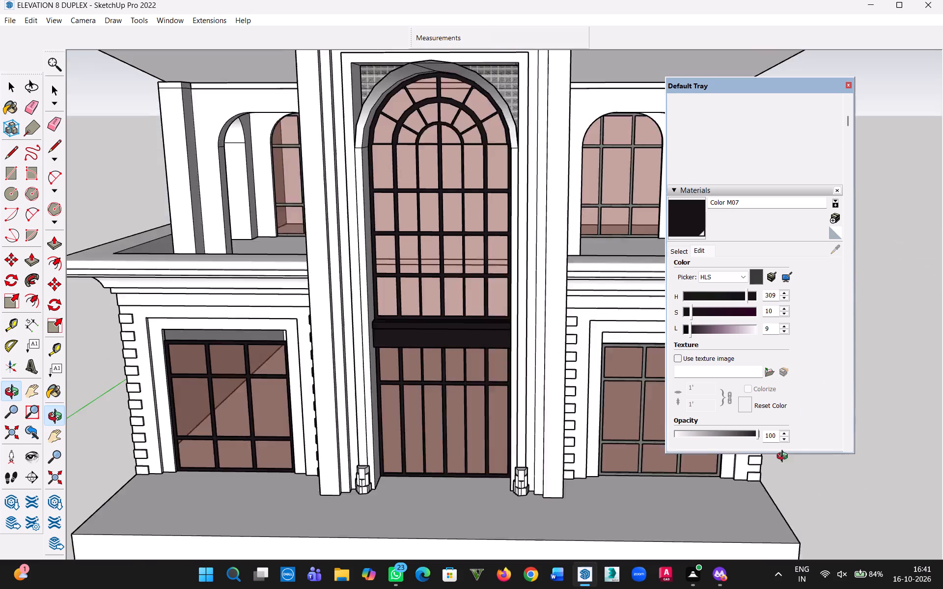
{"action": "middle_click_drag", "start_coordinate": [784, 457], "coordinate": [697, 462]}
{"action": "scroll", "coordinate": [580, 416], "scroll_direction": "up", "scroll_amount": 3}
{"action": "left_click", "coordinate": [572, 396]}
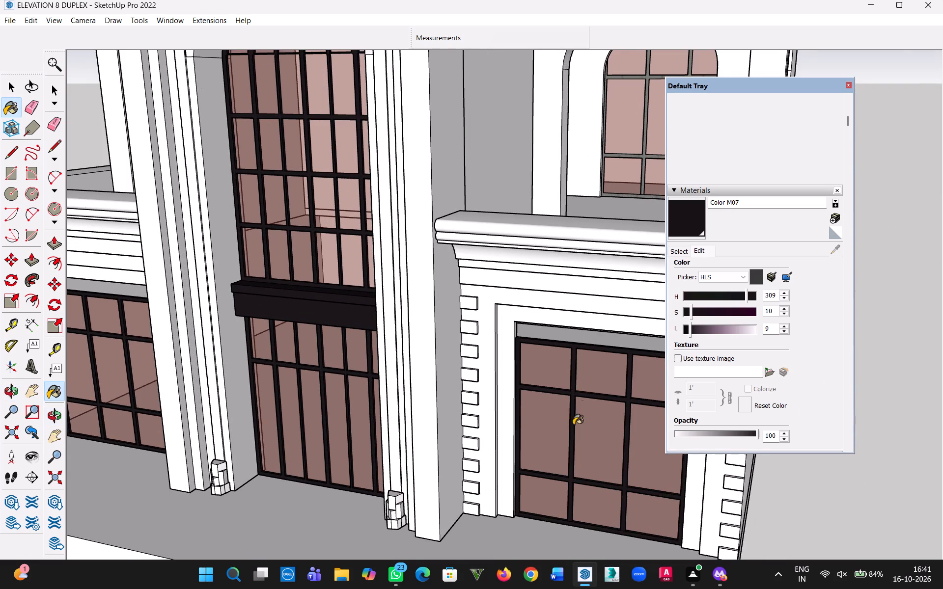
Paint the frames of both upper-floor arched side windows with Color M07 and leave the Paint tool.
{"action": "scroll", "coordinate": [559, 444], "scroll_direction": "down", "scroll_amount": 6}
{"action": "scroll", "coordinate": [609, 257], "scroll_direction": "up", "scroll_amount": 6}
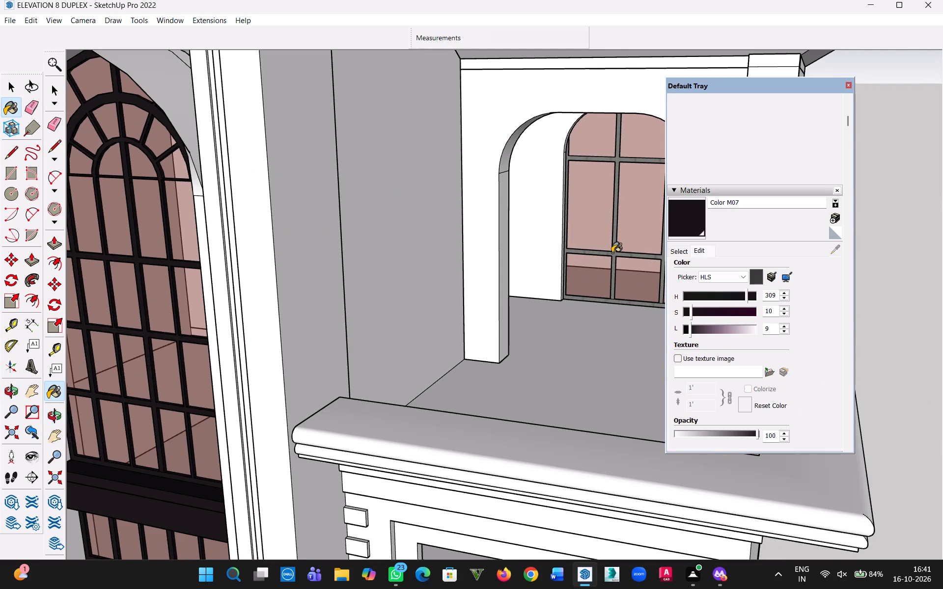
{"action": "left_click", "coordinate": [613, 255]}
{"action": "scroll", "coordinate": [490, 386], "scroll_direction": "down", "scroll_amount": 10}
{"action": "middle_click_drag", "start_coordinate": [243, 426], "coordinate": [265, 417]}
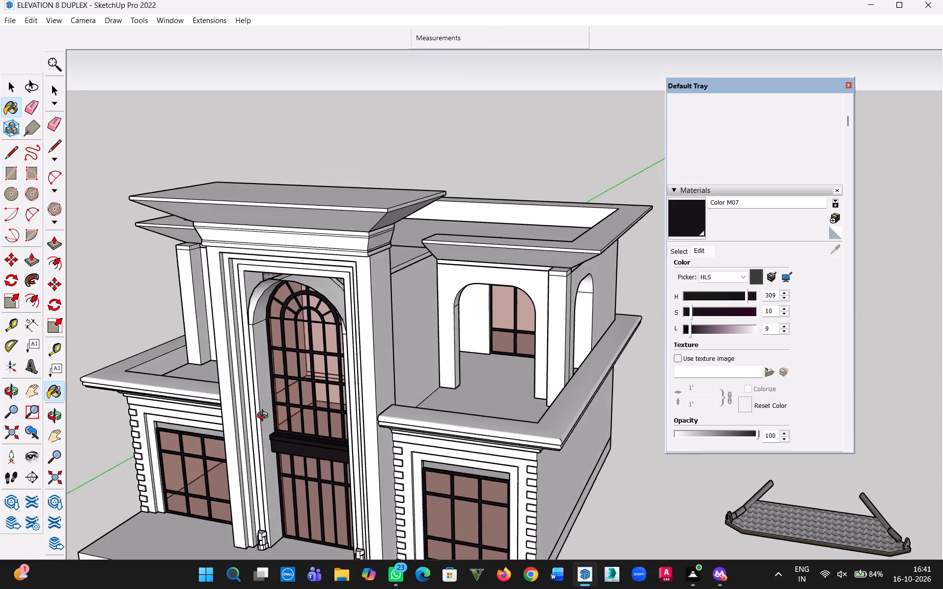
{"action": "middle_click_drag", "start_coordinate": [265, 417], "coordinate": [546, 353]}
{"action": "scroll", "coordinate": [270, 357], "scroll_direction": "up", "scroll_amount": 7}
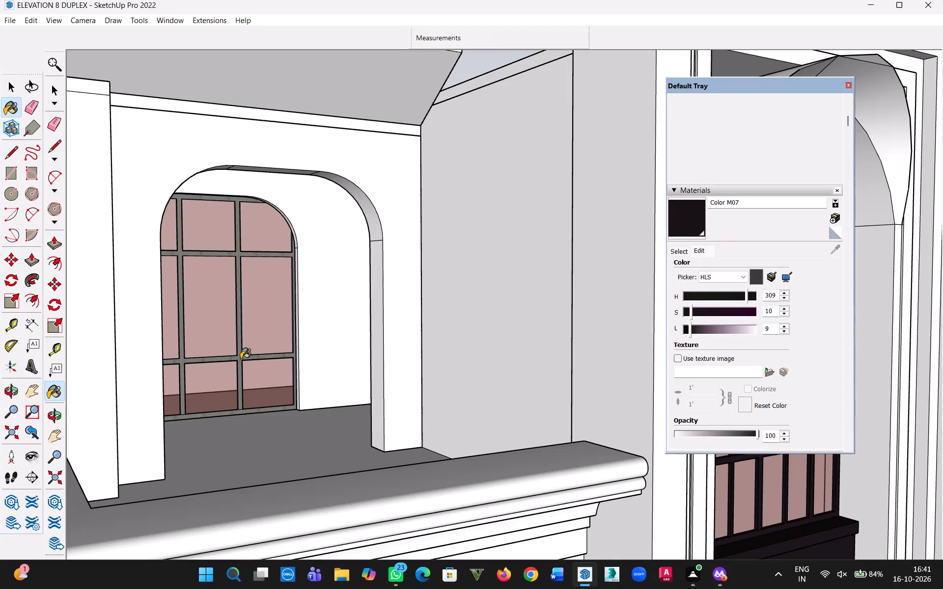
{"action": "left_click", "coordinate": [237, 359]}
{"action": "scroll", "coordinate": [303, 379], "scroll_direction": "down", "scroll_amount": 14}
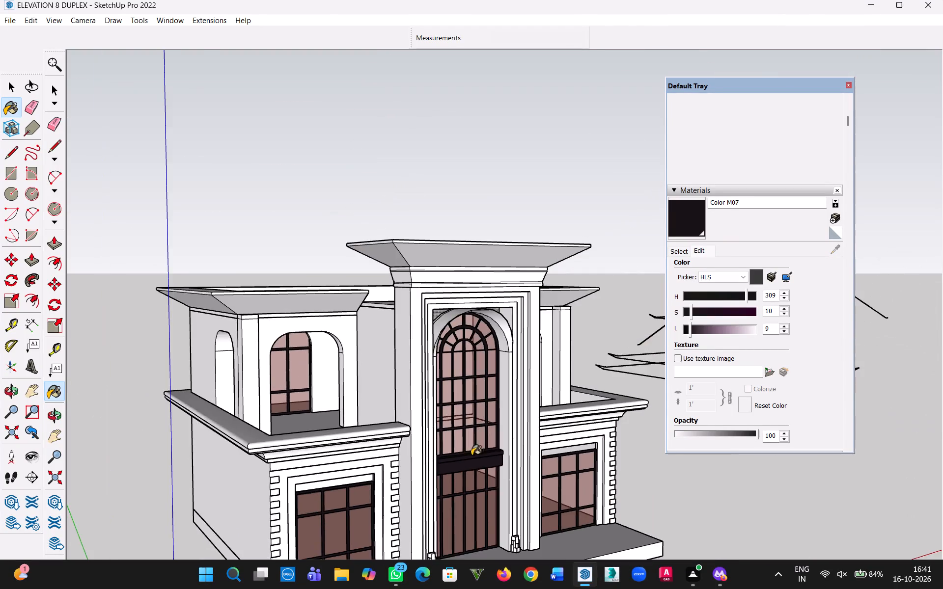
{"action": "middle_click_drag", "start_coordinate": [454, 462], "coordinate": [310, 411]}
{"action": "left_click", "coordinate": [8, 87]}
{"action": "left_click", "coordinate": [651, 194]}
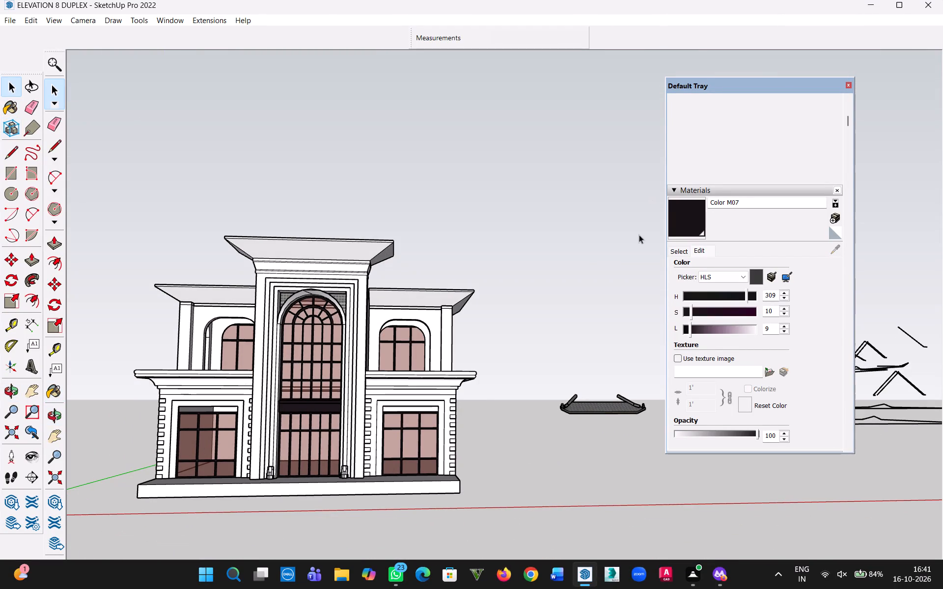
{"action": "triple_click", "coordinate": [577, 285]}
Select and delete all of the loose black linework standing beyond the tiled roof piece, away from the building.
{"action": "scroll", "coordinate": [542, 291], "scroll_direction": "down", "scroll_amount": 7}
{"action": "middle_click_drag", "start_coordinate": [541, 345], "coordinate": [559, 449]}
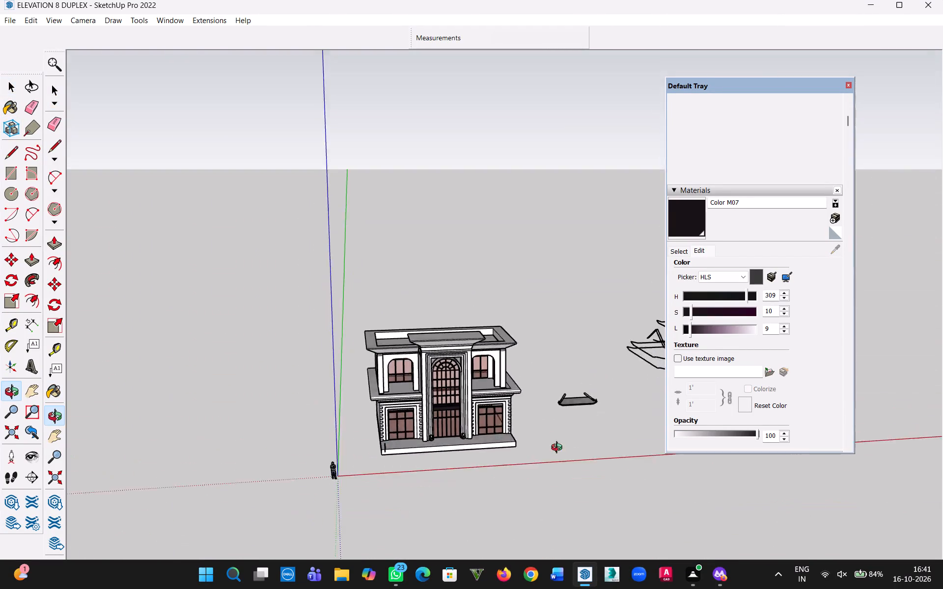
{"action": "middle_click_drag", "start_coordinate": [559, 449], "coordinate": [558, 536]}
{"action": "scroll", "coordinate": [578, 338], "scroll_direction": "down", "scroll_amount": 4}
{"action": "key", "text": "h"}
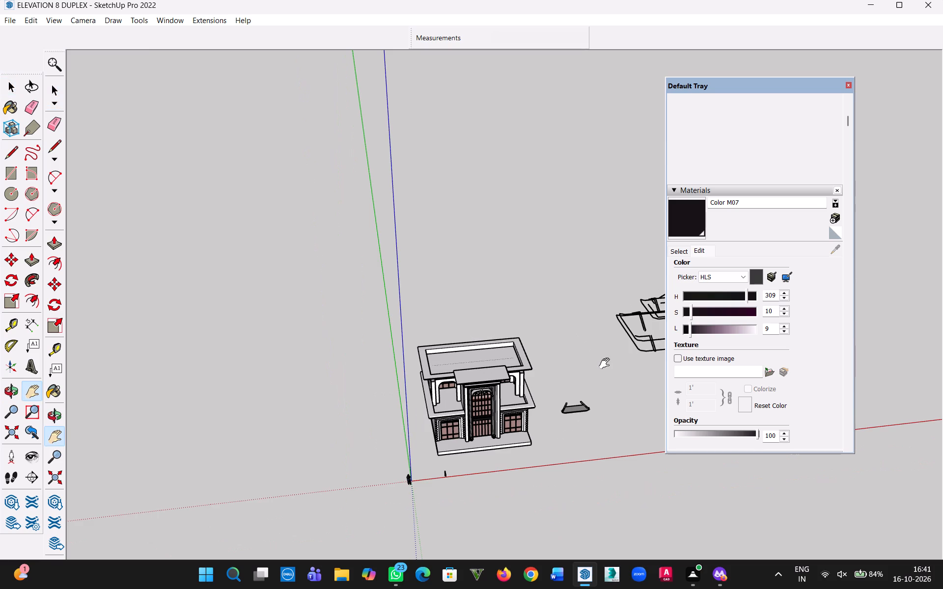
{"action": "left_click_drag", "start_coordinate": [607, 364], "coordinate": [400, 389]}
{"action": "left_click_drag", "start_coordinate": [362, 293], "coordinate": [350, 273]}
{"action": "left_click", "coordinate": [375, 303]}
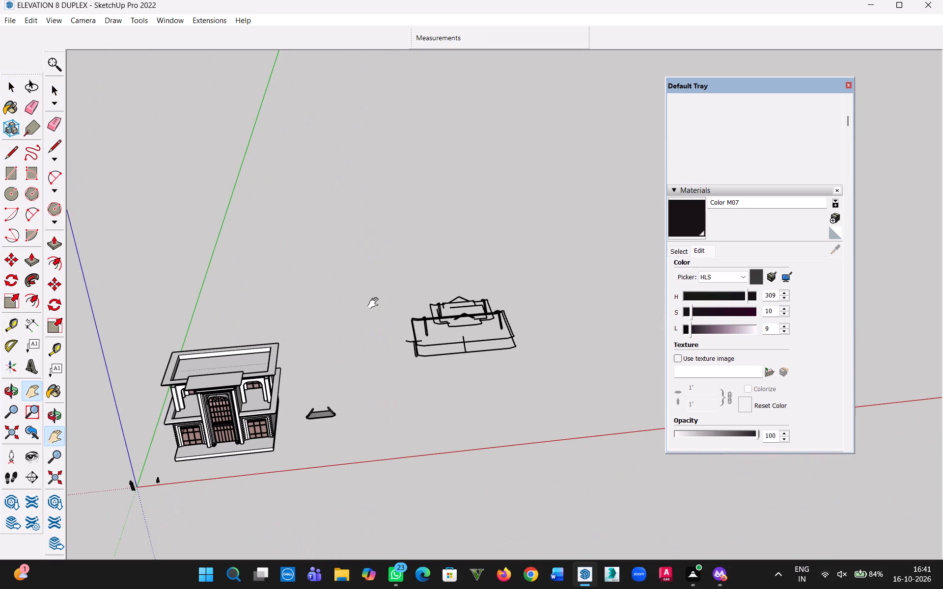
{"action": "key", "text": "Escape"}
{"action": "left_click_drag", "start_coordinate": [377, 307], "coordinate": [549, 375]}
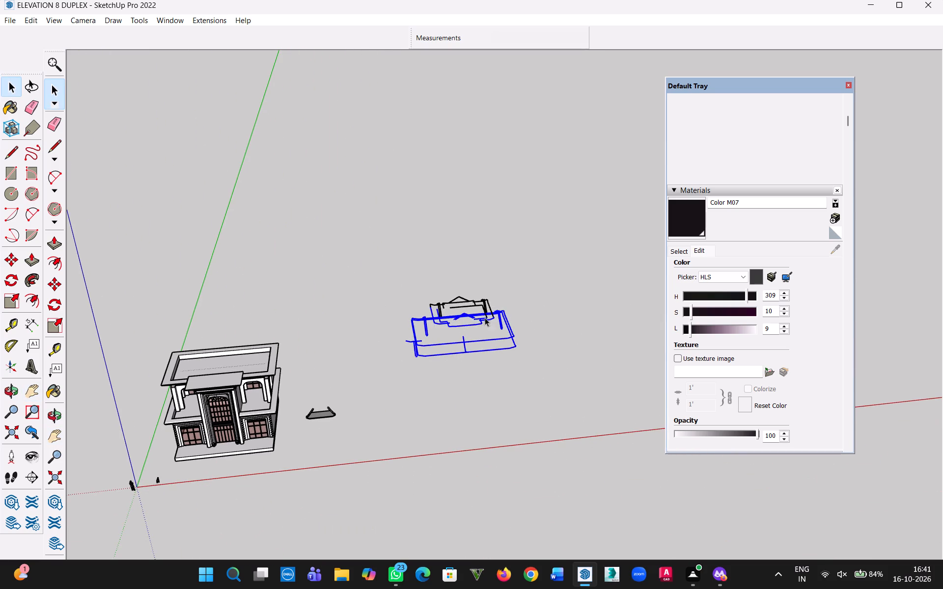
{"action": "left_click", "coordinate": [388, 270]}
{"action": "left_click_drag", "start_coordinate": [378, 283], "coordinate": [572, 390]}
{"action": "key", "text": "Delete"}
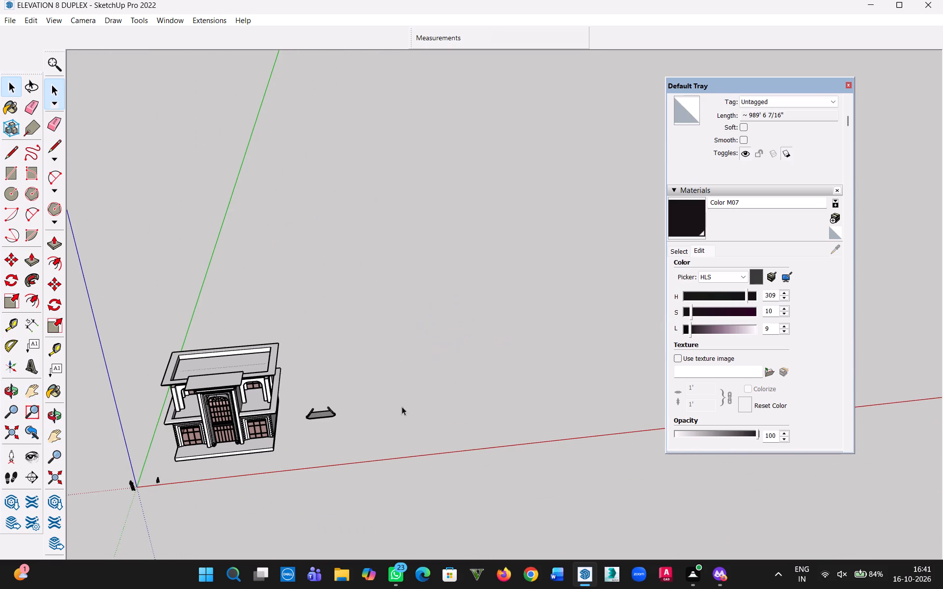
Delete the small loose pointed shape on the ground between the scale figure and the building.
{"action": "scroll", "coordinate": [208, 465], "scroll_direction": "up", "scroll_amount": 20}
{"action": "scroll", "coordinate": [208, 465], "scroll_direction": "up", "scroll_amount": 5}
{"action": "left_click_drag", "start_coordinate": [148, 439], "coordinate": [247, 526]}
{"action": "scroll", "coordinate": [235, 489], "scroll_direction": "down", "scroll_amount": 5}
{"action": "left_click", "coordinate": [227, 472]}
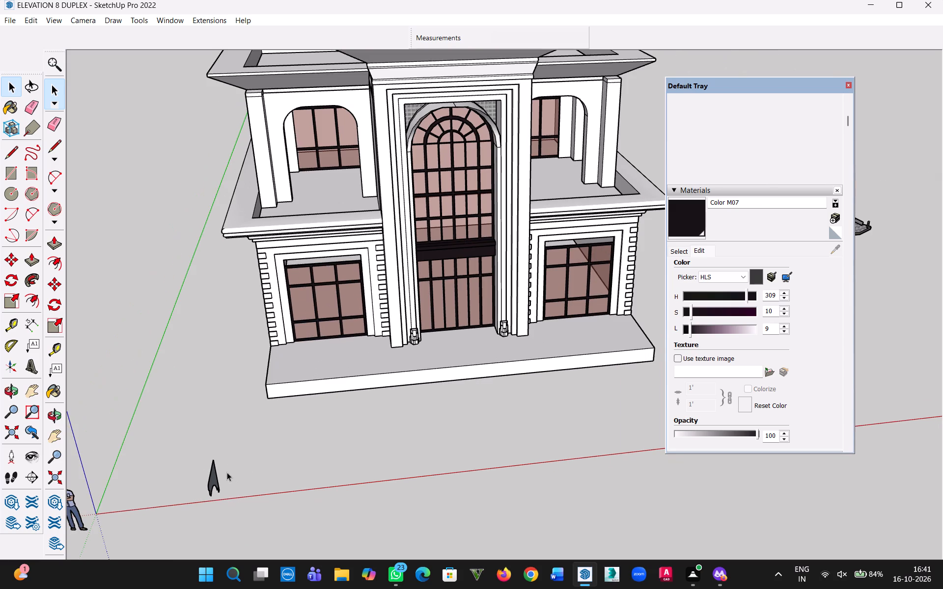
{"action": "left_click_drag", "start_coordinate": [230, 489], "coordinate": [184, 468]}
{"action": "key", "text": "Delete"}
Save the elevation model.
{"action": "scroll", "coordinate": [355, 485], "scroll_direction": "down", "scroll_amount": 6}
{"action": "middle_click_drag", "start_coordinate": [389, 465], "coordinate": [438, 343]}
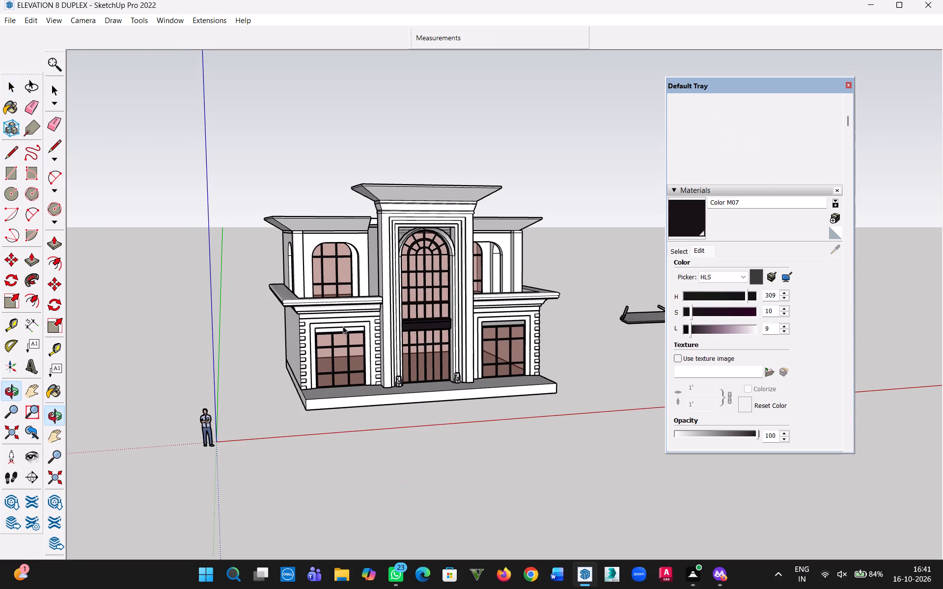
{"action": "key", "text": "ctrl+s"}
Move the separate tiled roof piece from beside the building to in front of its entrance plinth.
{"action": "left_click", "coordinate": [633, 322]}
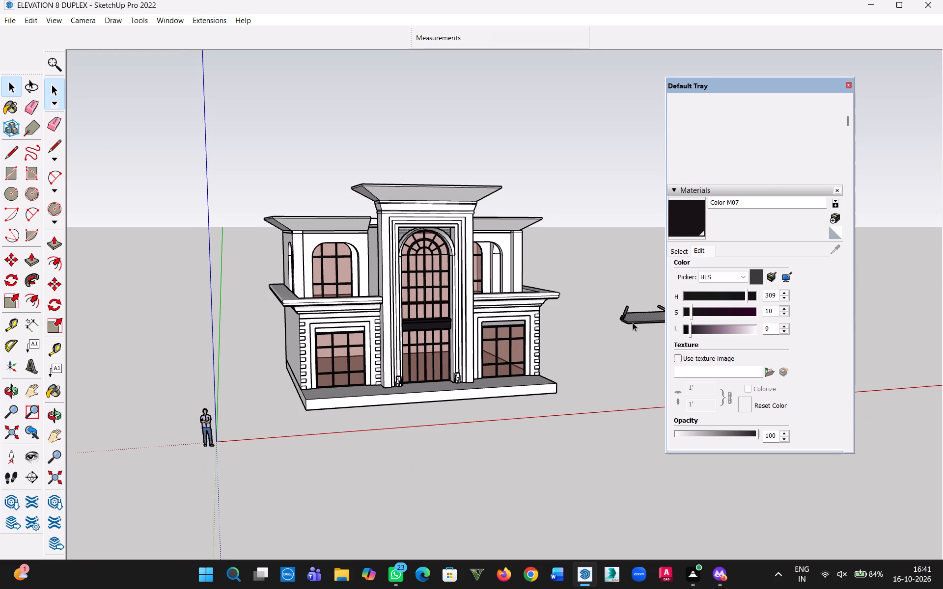
{"action": "key", "text": "h"}
{"action": "left_click", "coordinate": [635, 321]}
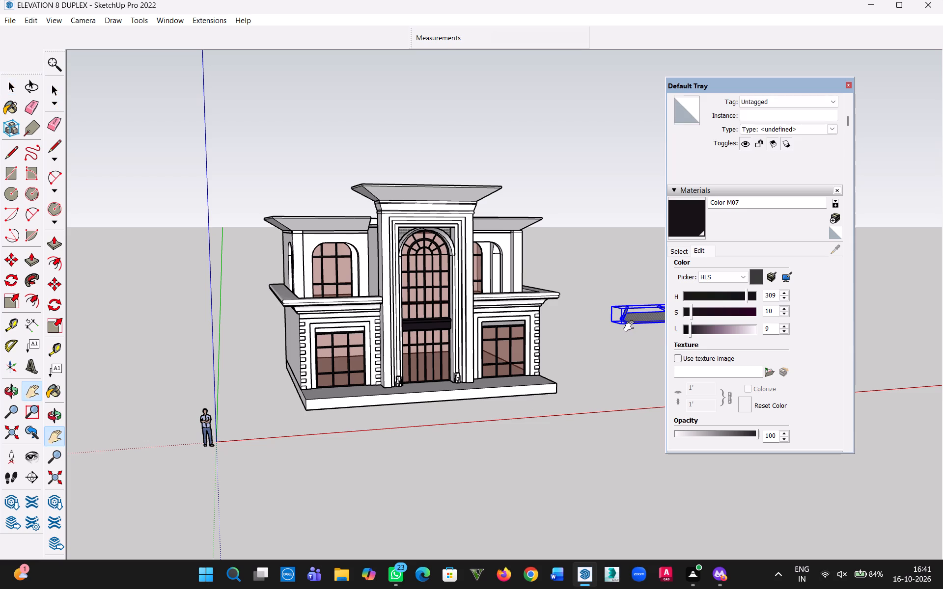
{"action": "key", "text": "m"}
{"action": "left_click", "coordinate": [635, 322]}
{"action": "left_click", "coordinate": [288, 481]}
{"action": "middle_click_drag", "start_coordinate": [368, 482], "coordinate": [373, 463]}
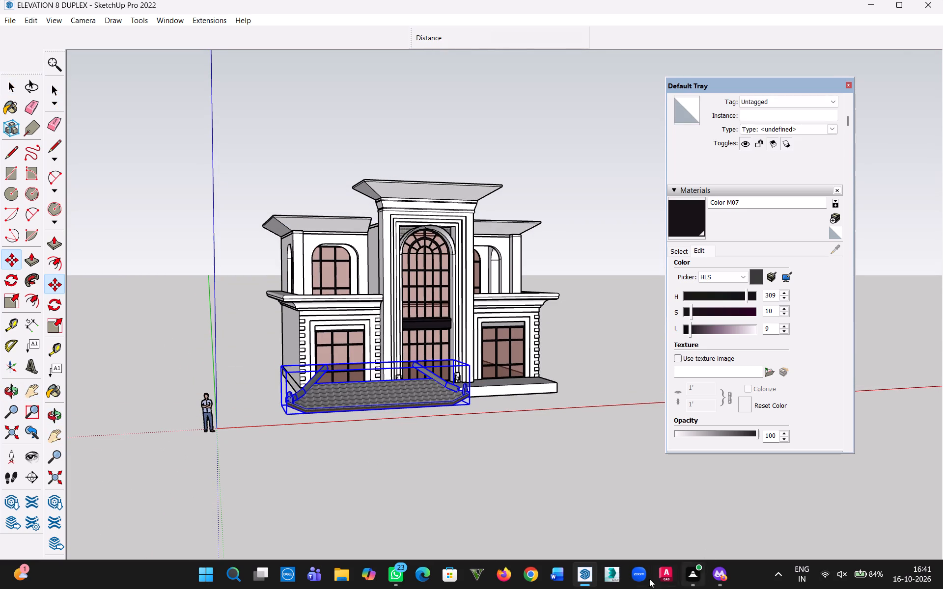
Switch to 3D Warehouse in the browser and download the Covered Outdoor Garden Seat model.
{"action": "left_click", "coordinate": [718, 577]}
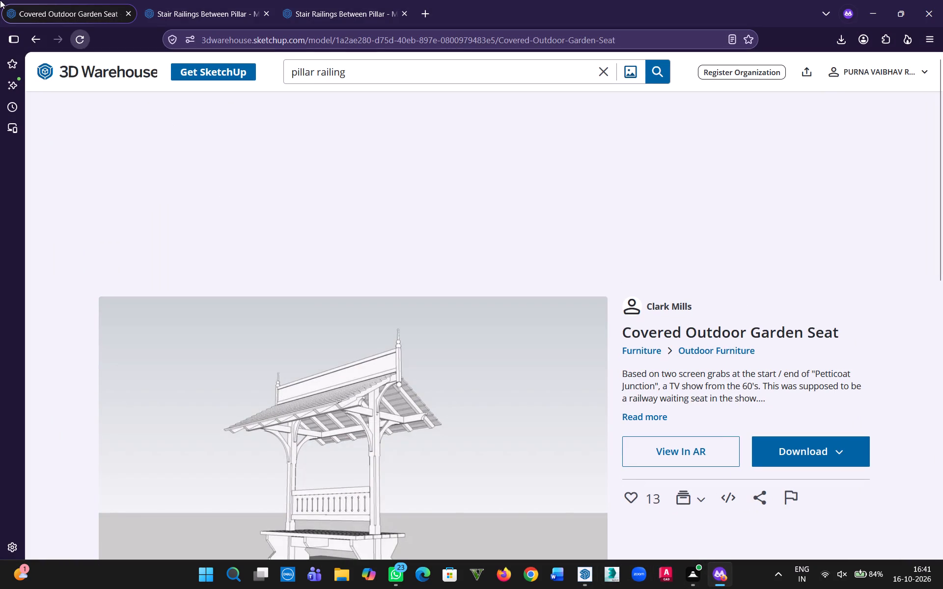
{"action": "middle_click_drag", "start_coordinate": [362, 318], "coordinate": [514, 367]}
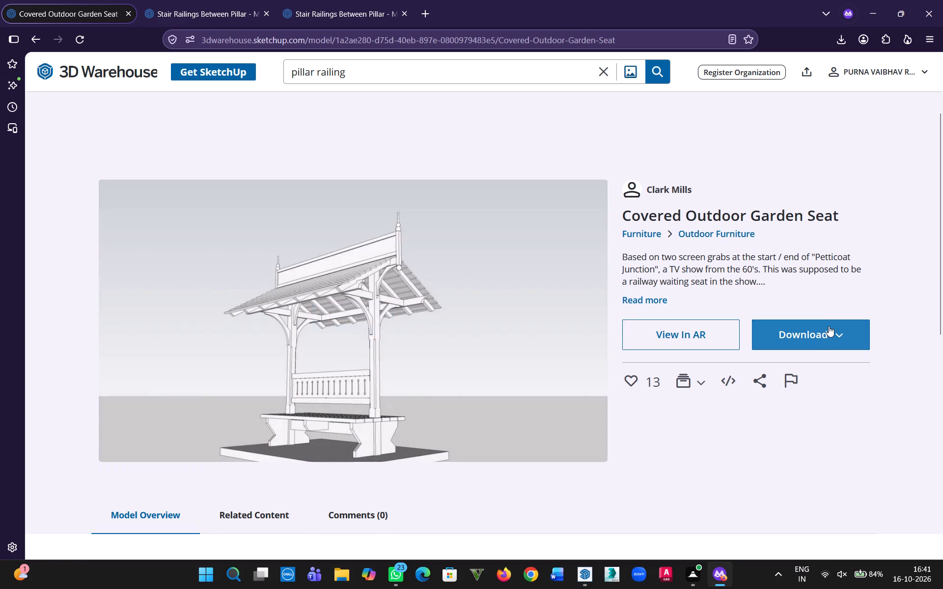
{"action": "left_click", "coordinate": [827, 329]}
{"action": "left_click", "coordinate": [824, 359]}
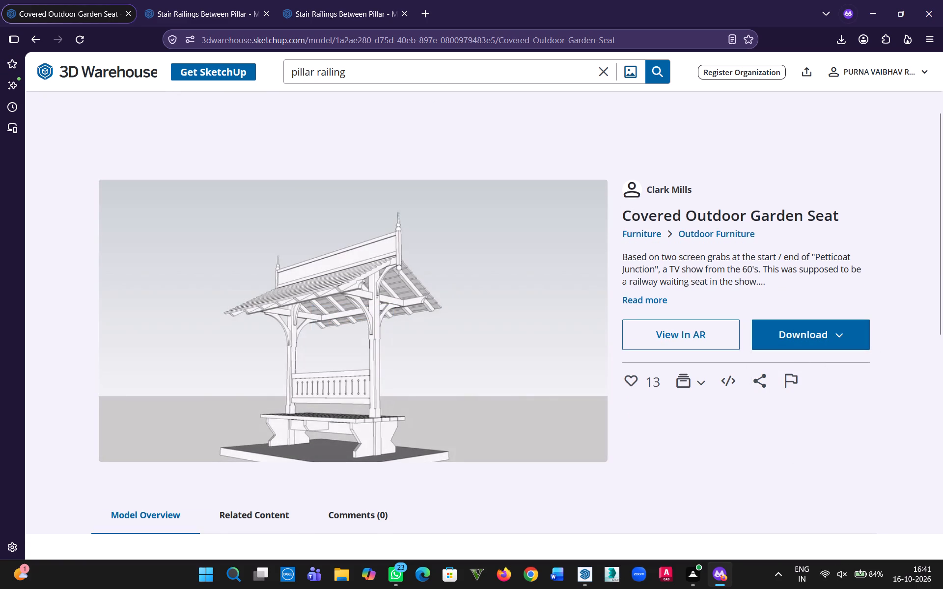
Search 3D Warehouse for "roof" and refine the search to "roof window".
{"action": "left_click_drag", "start_coordinate": [371, 74], "coordinate": [265, 80]}
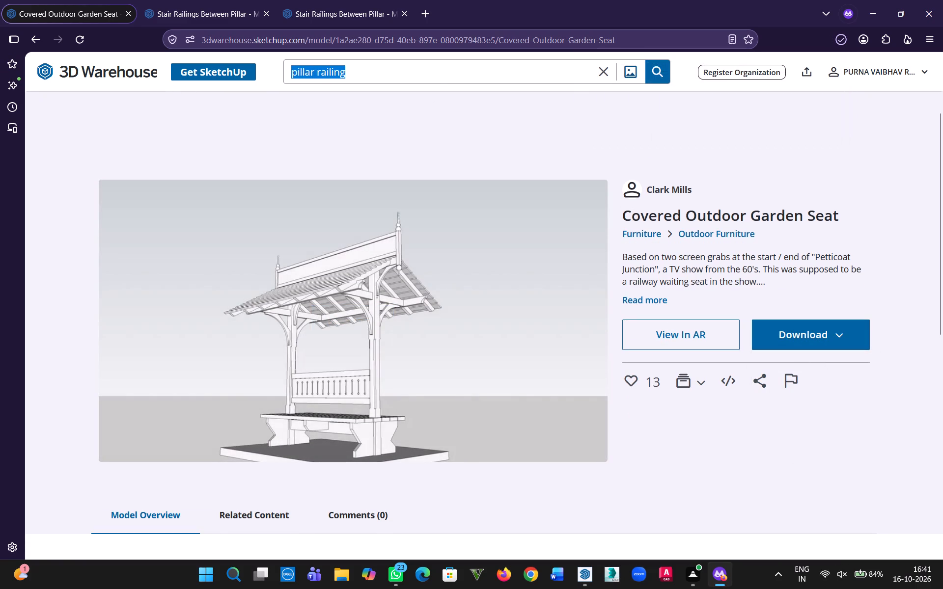
{"action": "type", "text": "roo"}
{"action": "key", "text": "f"}
{"action": "key", "text": "Return"}
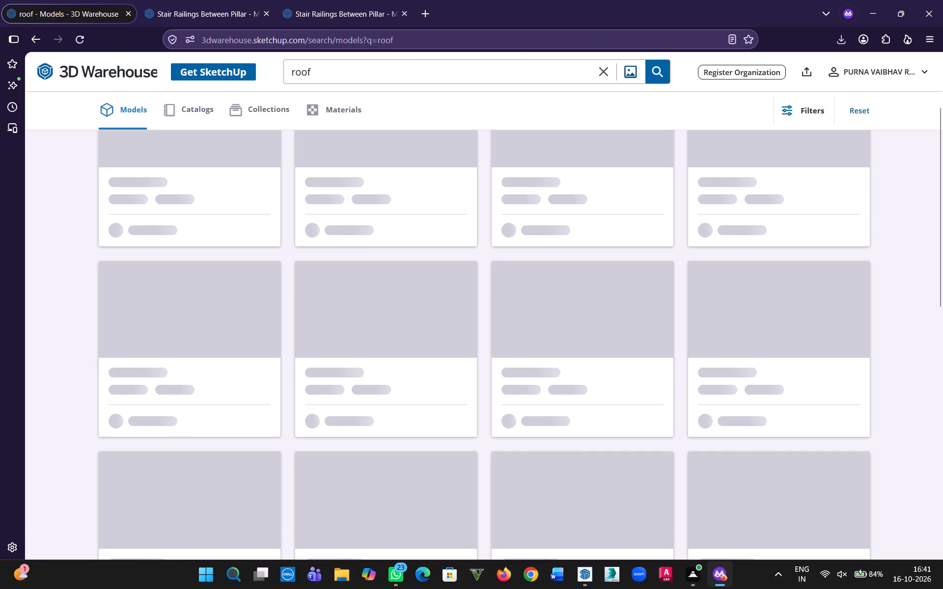
{"action": "left_click", "coordinate": [369, 78]}
{"action": "left_click", "coordinate": [376, 70]}
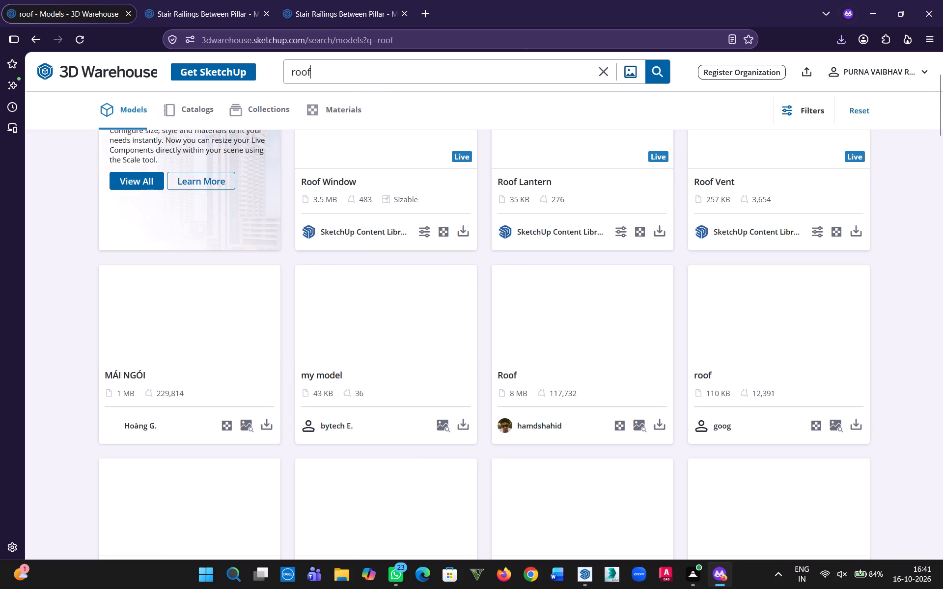
{"action": "key", "text": "space"}
{"action": "type", "text": "window"}
{"action": "key", "text": "Return"}
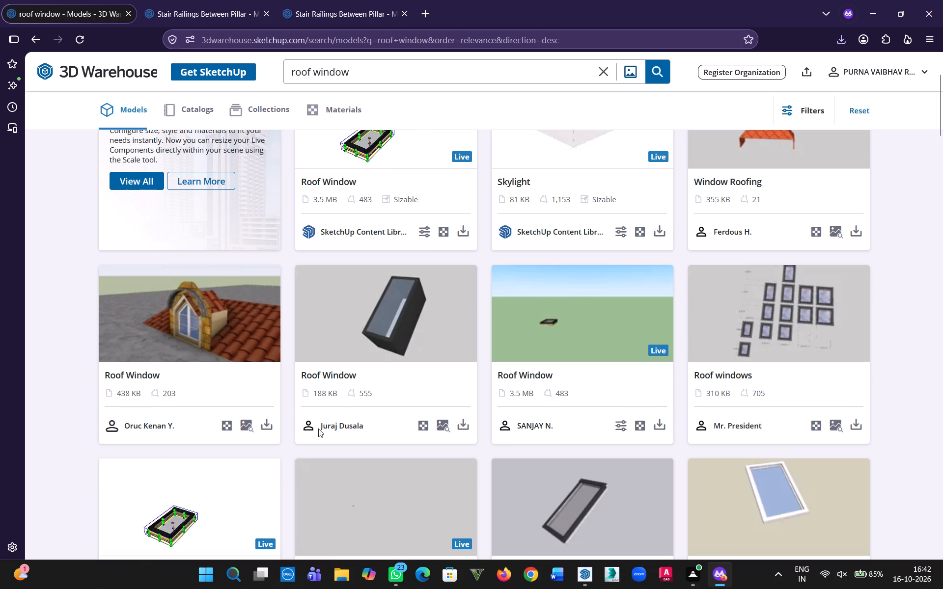
Look through the "roof window" search results for a model that suits the elevation's windows.
{"action": "scroll", "coordinate": [516, 387], "scroll_direction": "down", "scroll_amount": 5}
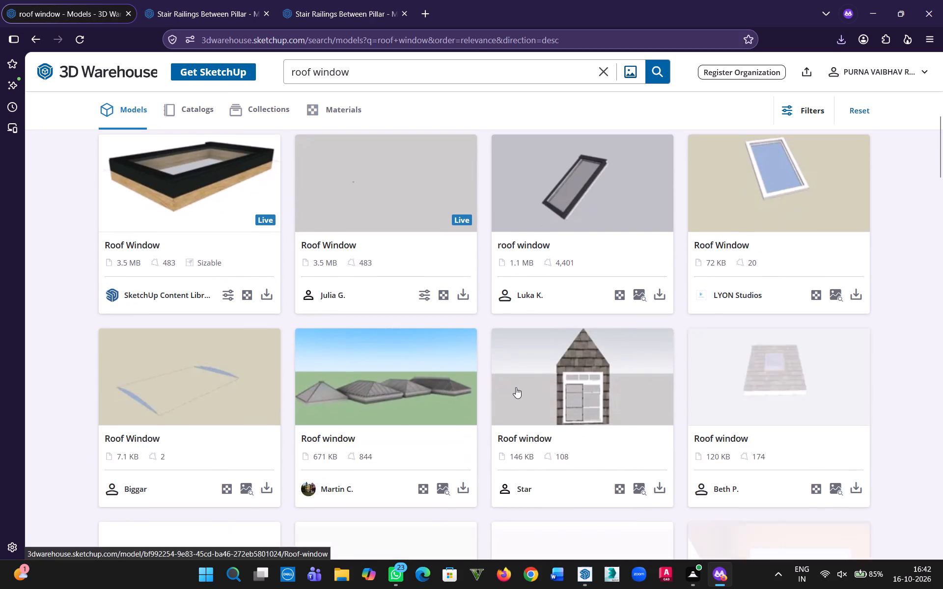
{"action": "scroll", "coordinate": [516, 387], "scroll_direction": "down", "scroll_amount": 4}
{"action": "scroll", "coordinate": [521, 387], "scroll_direction": "up", "scroll_amount": 2}
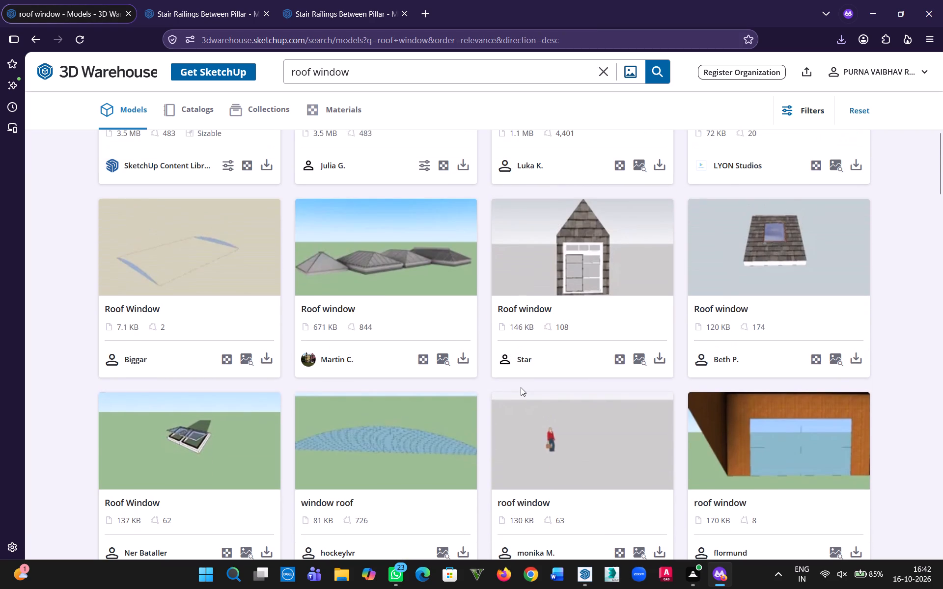
{"action": "scroll", "coordinate": [521, 387], "scroll_direction": "down", "scroll_amount": 6}
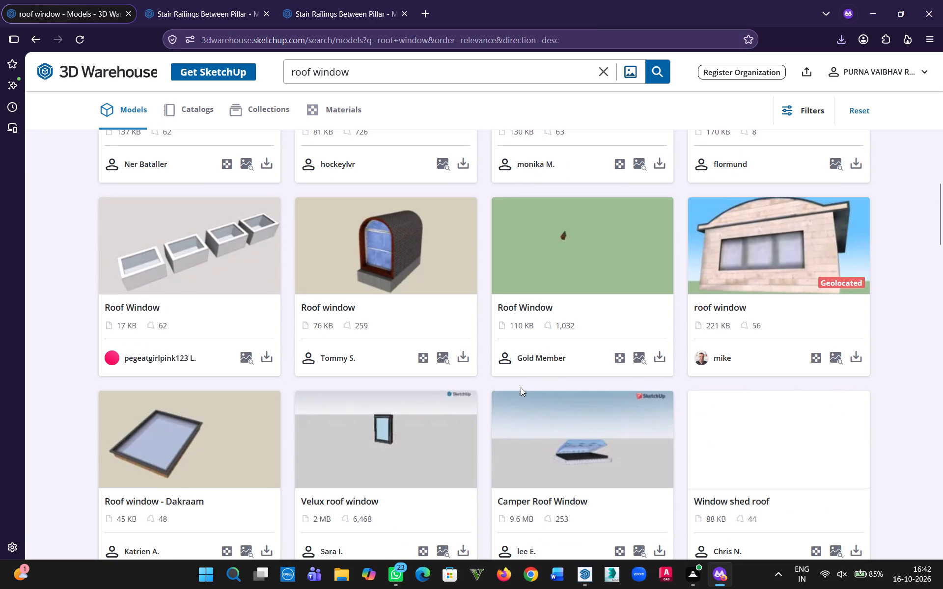
{"action": "scroll", "coordinate": [521, 387], "scroll_direction": "down", "scroll_amount": 8}
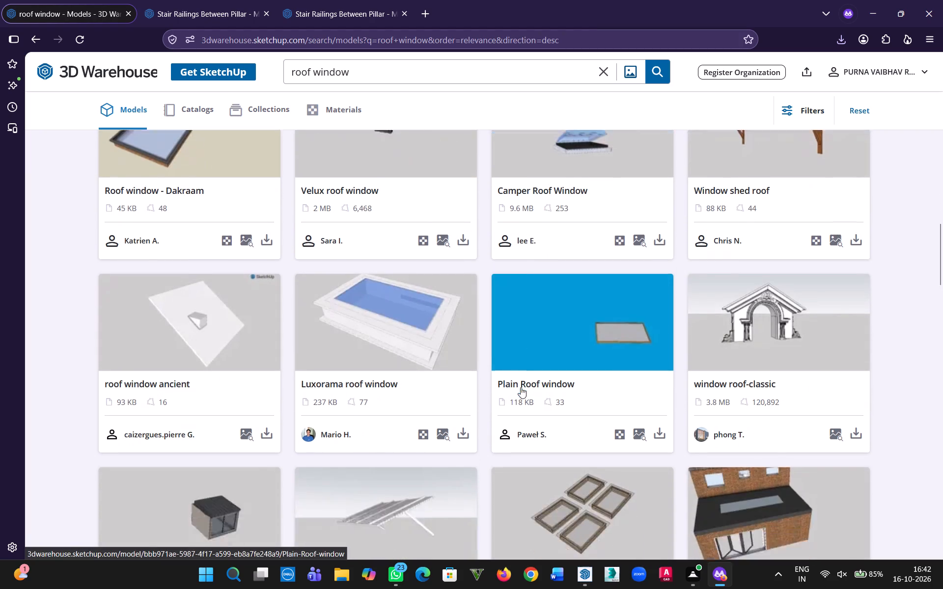
{"action": "scroll", "coordinate": [521, 387], "scroll_direction": "down", "scroll_amount": 4}
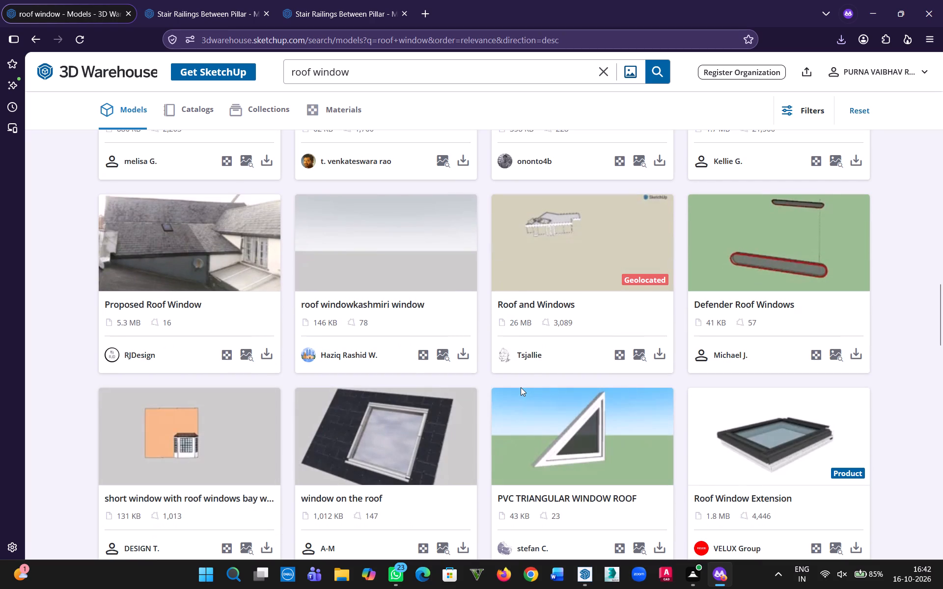
{"action": "scroll", "coordinate": [521, 387], "scroll_direction": "down", "scroll_amount": 7}
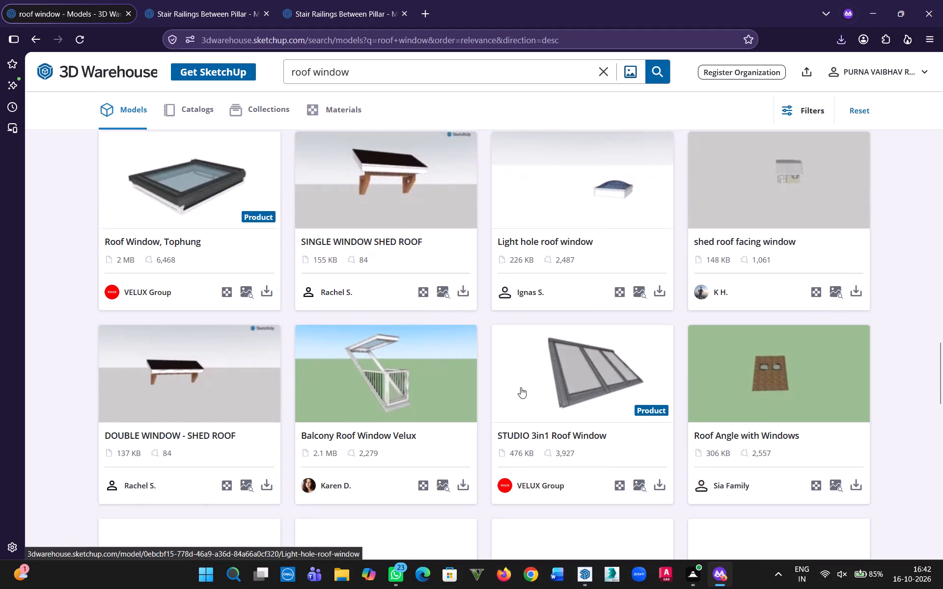
{"action": "scroll", "coordinate": [521, 387], "scroll_direction": "down", "scroll_amount": 3}
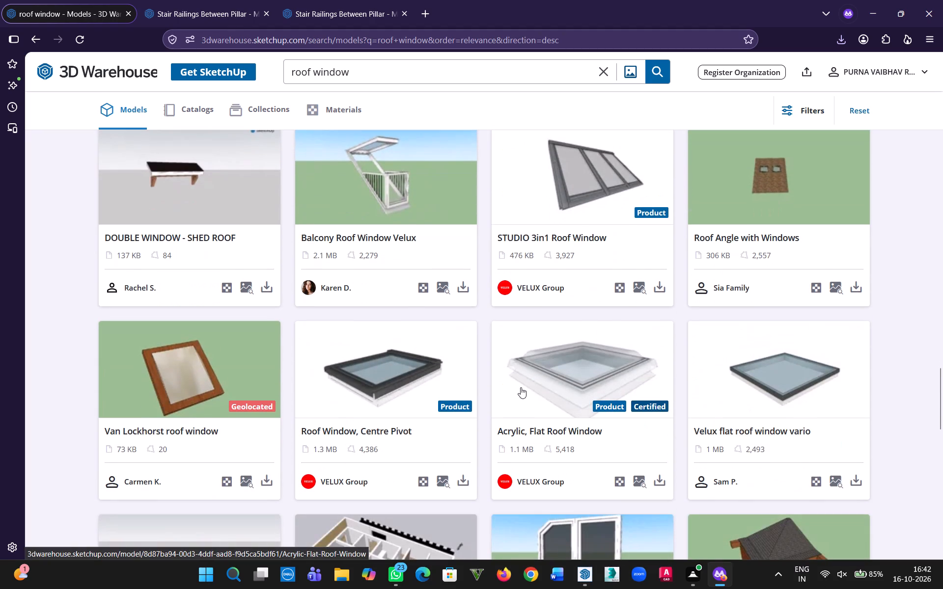
{"action": "scroll", "coordinate": [521, 387], "scroll_direction": "down", "scroll_amount": 4}
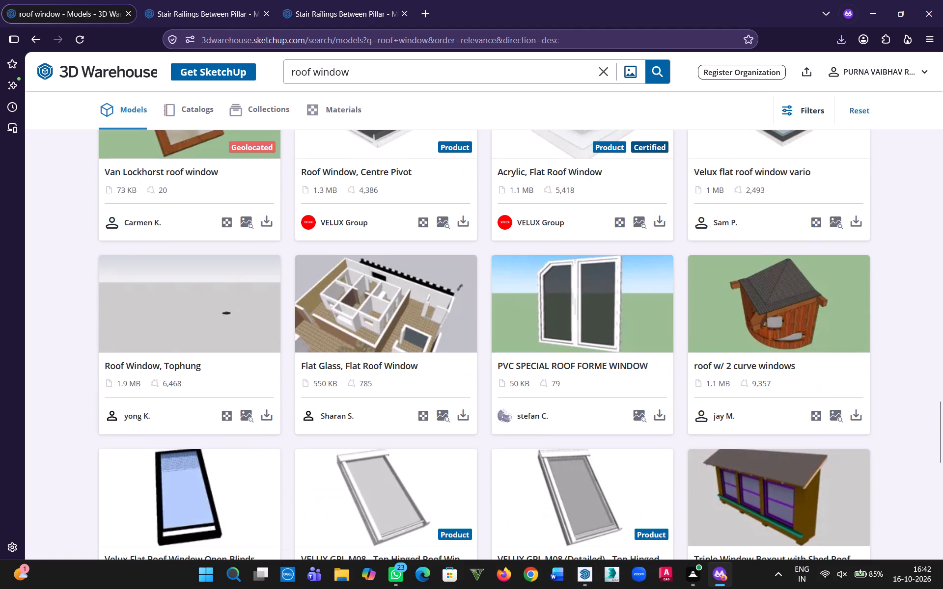
{"action": "scroll", "coordinate": [521, 387], "scroll_direction": "down", "scroll_amount": 7}
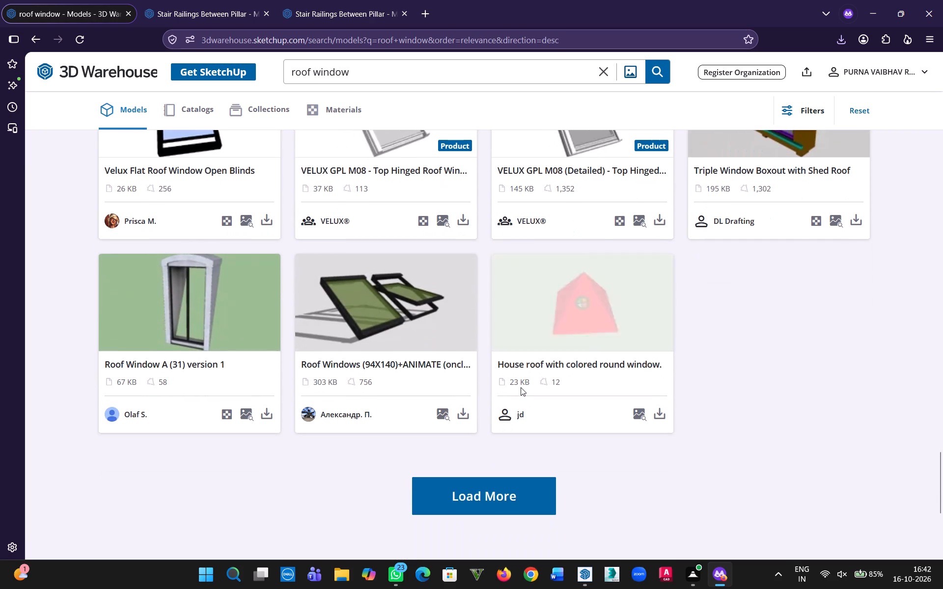
{"action": "scroll", "coordinate": [521, 387], "scroll_direction": "down", "scroll_amount": 2}
{"action": "scroll", "coordinate": [521, 387], "scroll_direction": "up", "scroll_amount": 20}
{"action": "scroll", "coordinate": [521, 387], "scroll_direction": "up", "scroll_amount": 5}
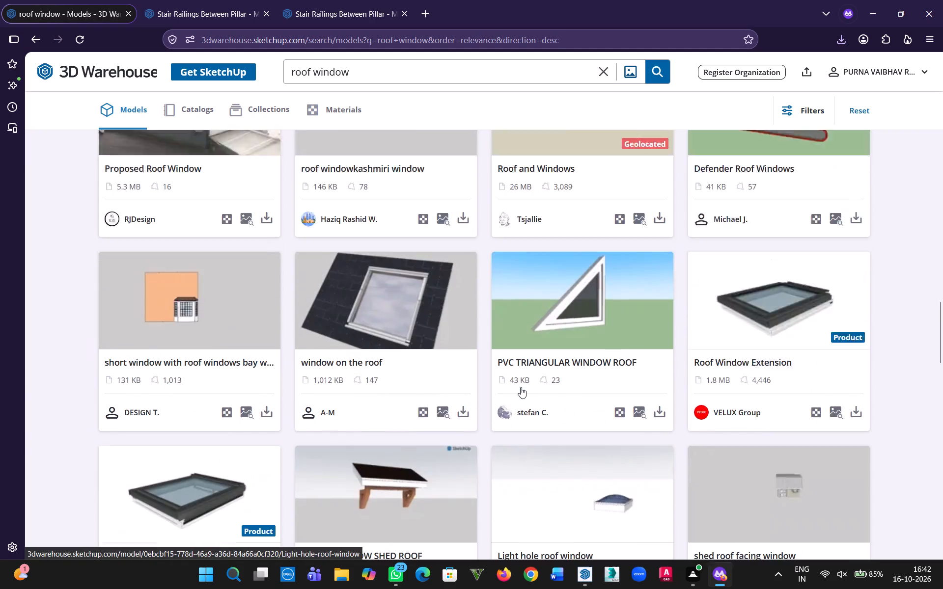
{"action": "scroll", "coordinate": [521, 387], "scroll_direction": "up", "scroll_amount": 20}
{"action": "scroll", "coordinate": [521, 387], "scroll_direction": "up", "scroll_amount": 12}
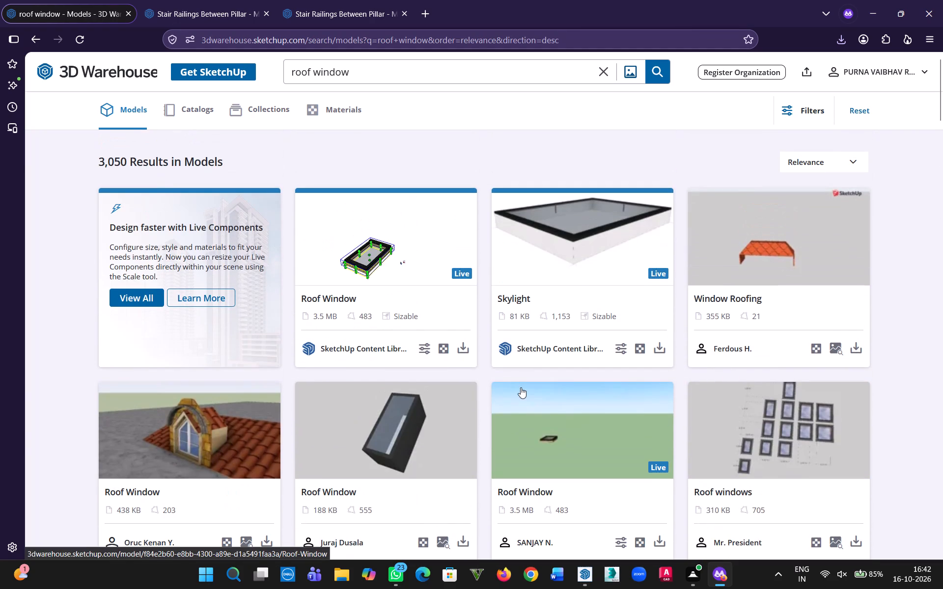
{"action": "scroll", "coordinate": [521, 387], "scroll_direction": "up", "scroll_amount": 15}
{"action": "scroll", "coordinate": [521, 387], "scroll_direction": "up", "scroll_amount": 7}
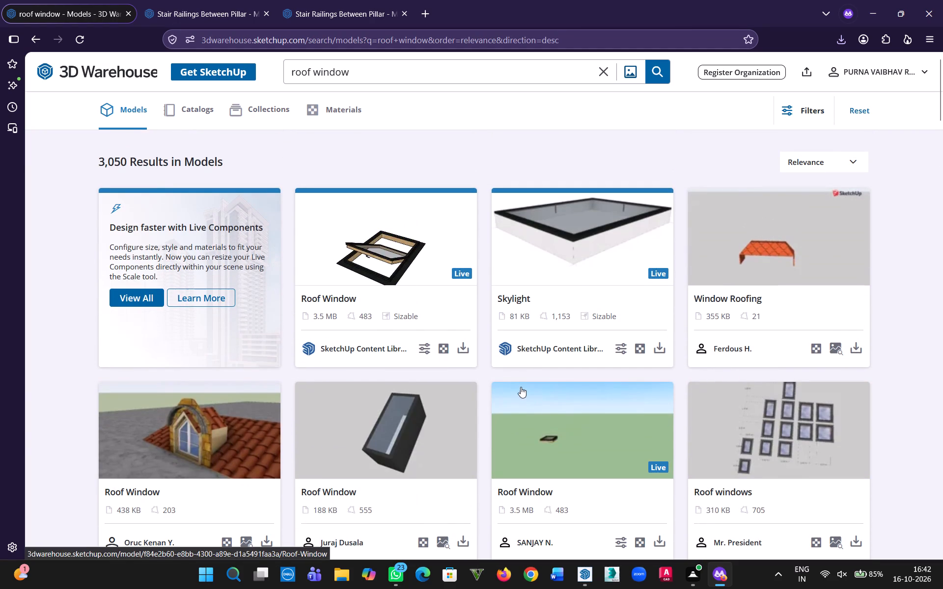
Search 3D Warehouse for "window roof".
{"action": "left_click_drag", "start_coordinate": [411, 74], "coordinate": [176, 73]}
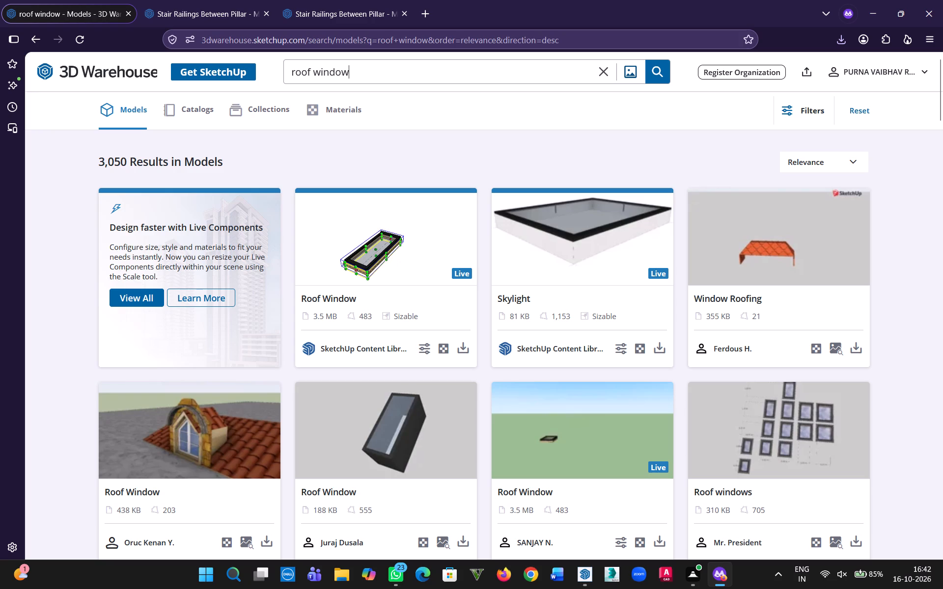
{"action": "left_click_drag", "start_coordinate": [176, 73], "coordinate": [136, 73]}
{"action": "type", "text": "window roof"}
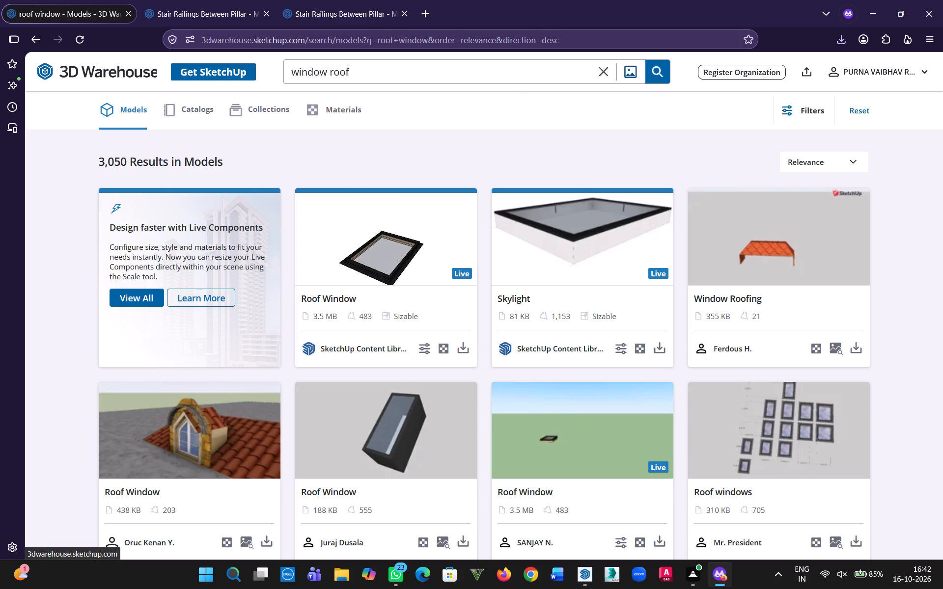
{"action": "key", "text": "Return"}
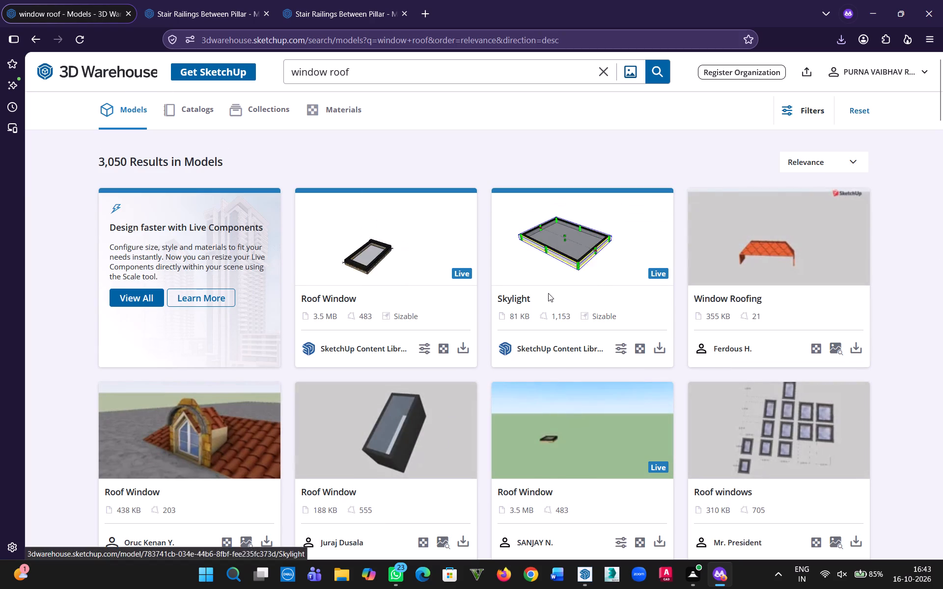
Find the "bamboo window roof" model among the search results and download it.
{"action": "scroll", "coordinate": [492, 292], "scroll_direction": "down", "scroll_amount": 8}
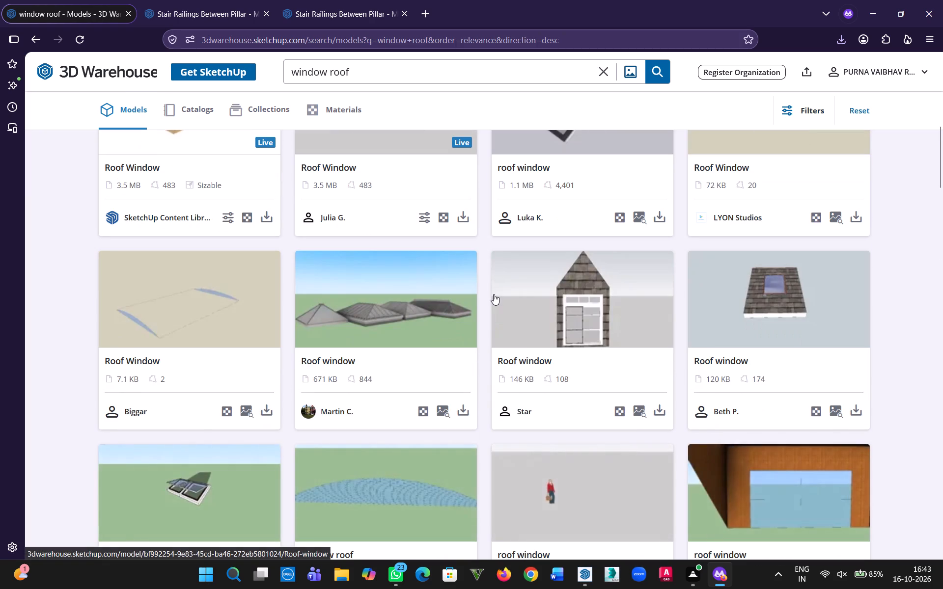
{"action": "scroll", "coordinate": [494, 294], "scroll_direction": "down", "scroll_amount": 9}
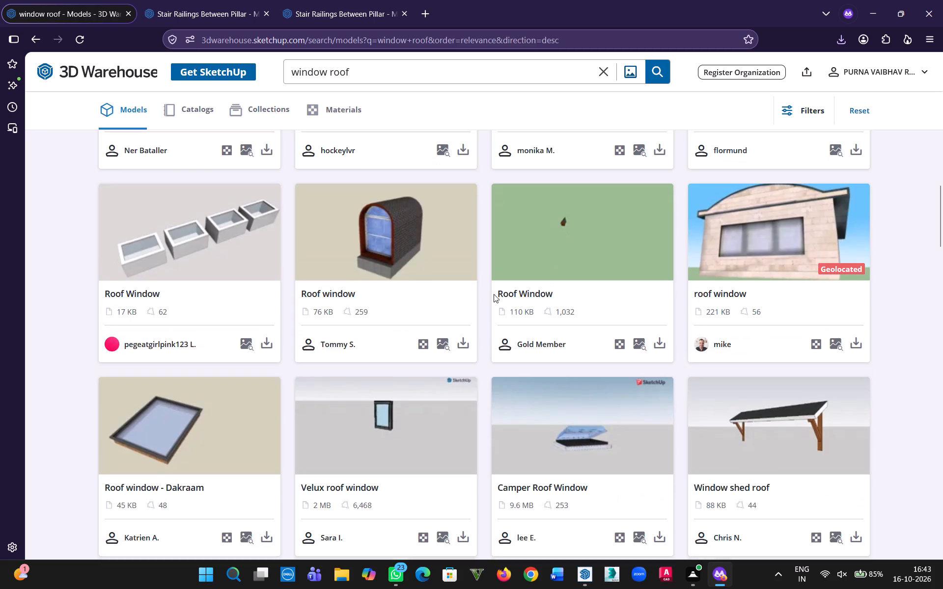
{"action": "scroll", "coordinate": [494, 294], "scroll_direction": "down", "scroll_amount": 9}
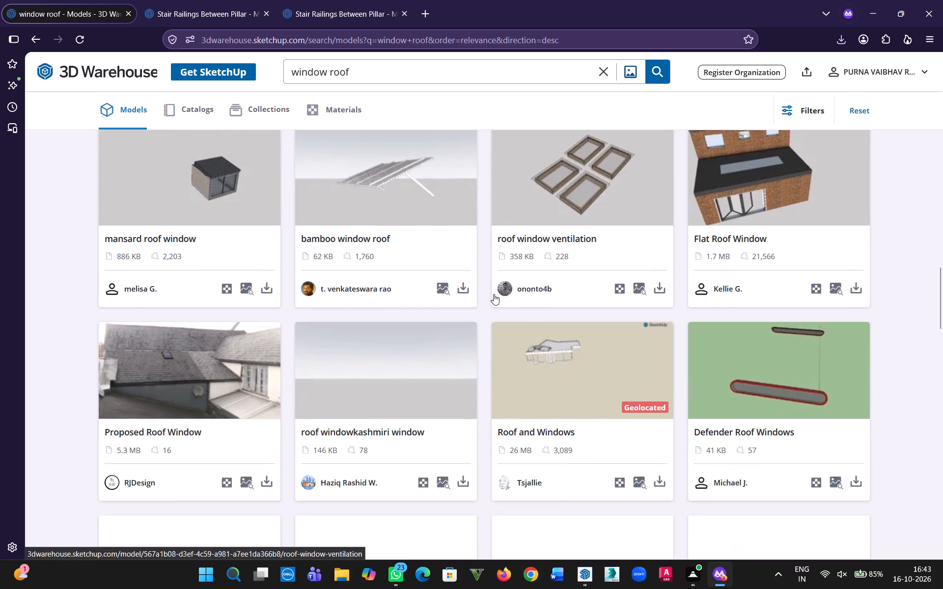
{"action": "scroll", "coordinate": [494, 294], "scroll_direction": "up", "scroll_amount": 2}
{"action": "scroll", "coordinate": [407, 259], "scroll_direction": "up", "scroll_amount": 2}
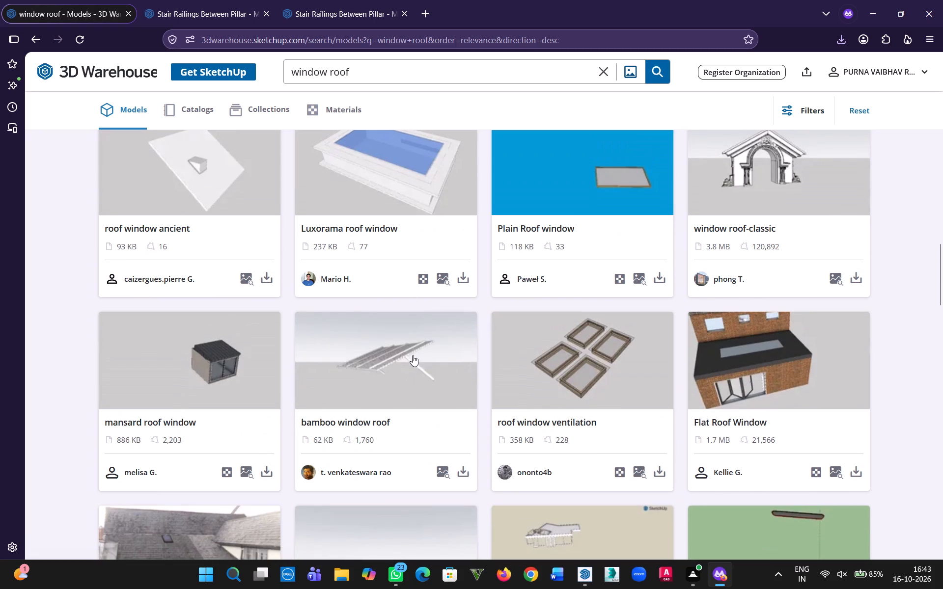
{"action": "left_click", "coordinate": [412, 356]}
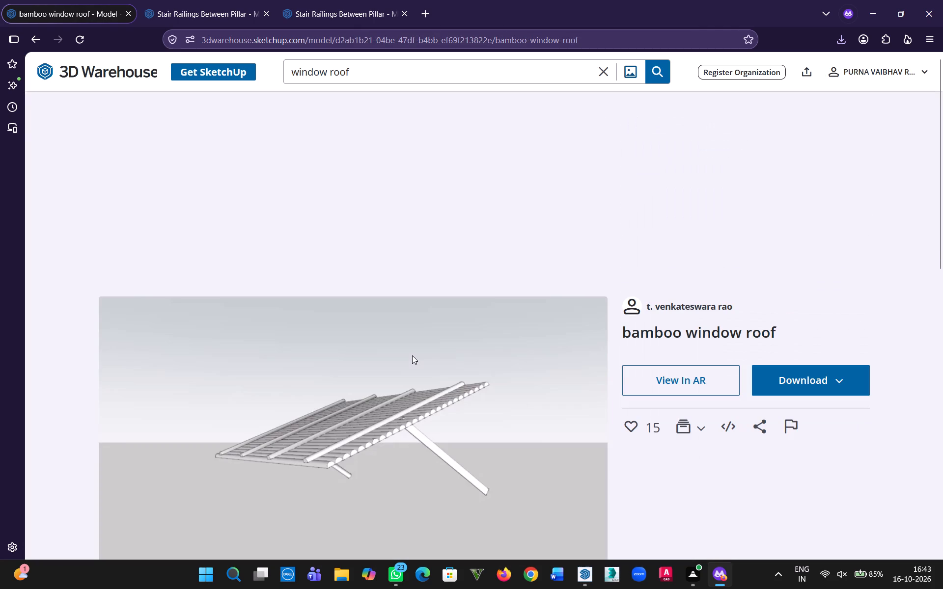
{"action": "scroll", "coordinate": [461, 373], "scroll_direction": "down", "scroll_amount": 3}
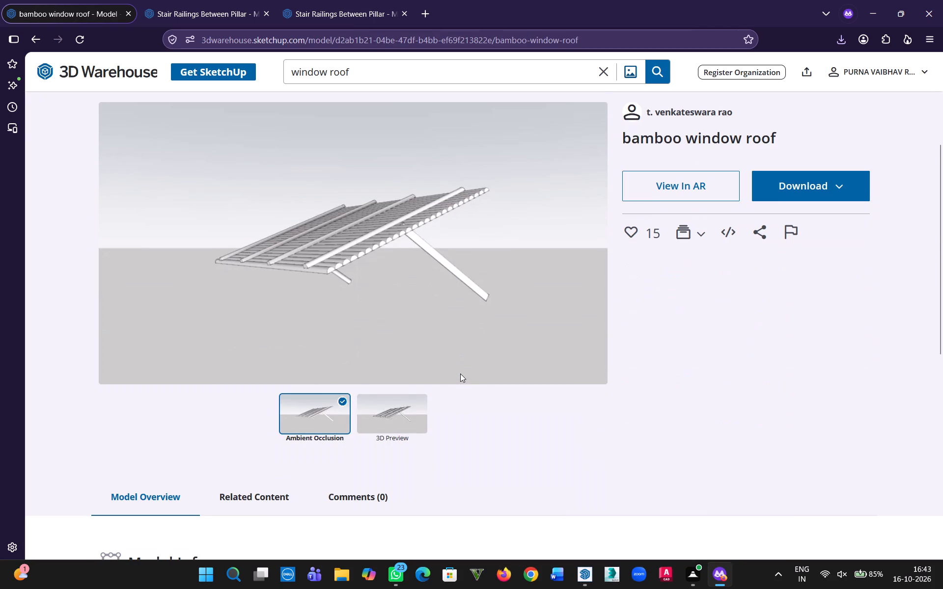
{"action": "scroll", "coordinate": [460, 374], "scroll_direction": "down", "scroll_amount": 7}
{"action": "scroll", "coordinate": [460, 371], "scroll_direction": "up", "scroll_amount": 8}
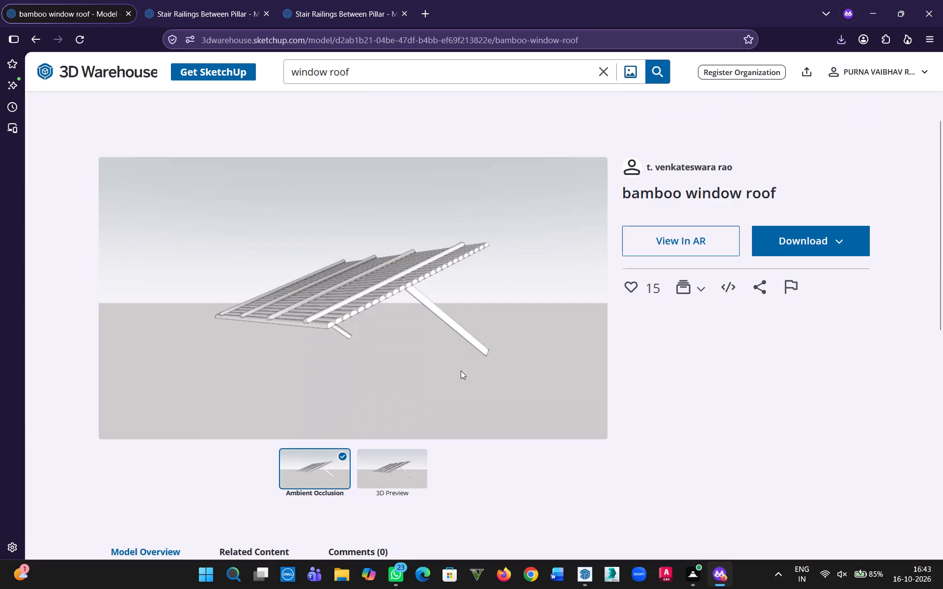
{"action": "left_click", "coordinate": [777, 253]}
{"action": "left_click", "coordinate": [768, 290]}
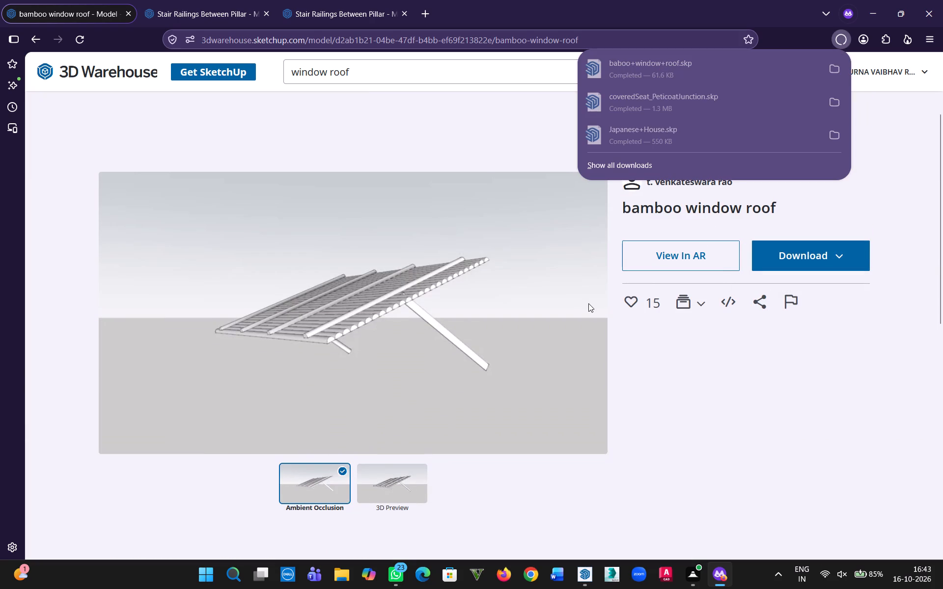
Reload the Stair Railings - Between Pillar page and close the duplicate page of the same model.
{"action": "left_click", "coordinate": [318, 2]}
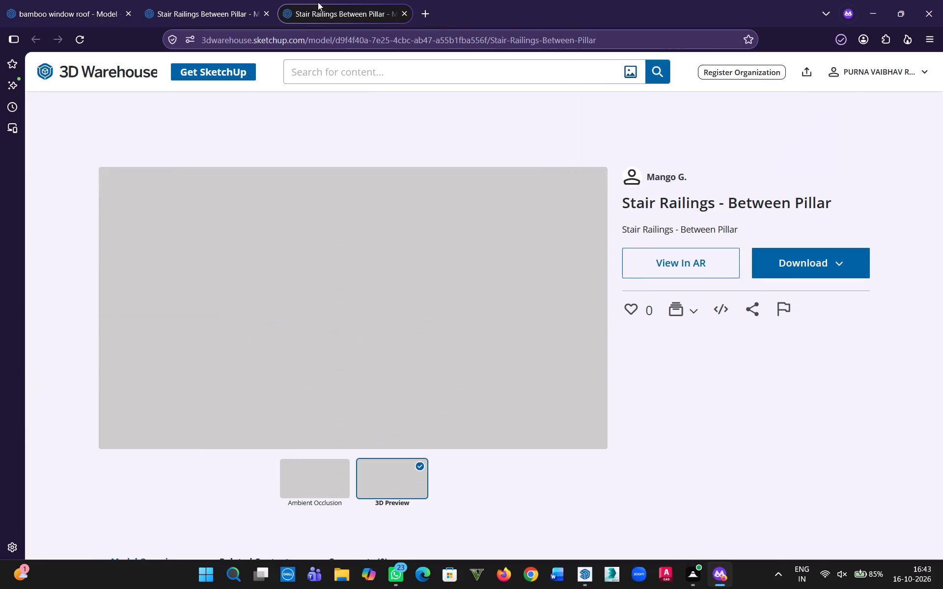
{"action": "left_click", "coordinate": [76, 44]}
{"action": "left_click", "coordinate": [229, 0]}
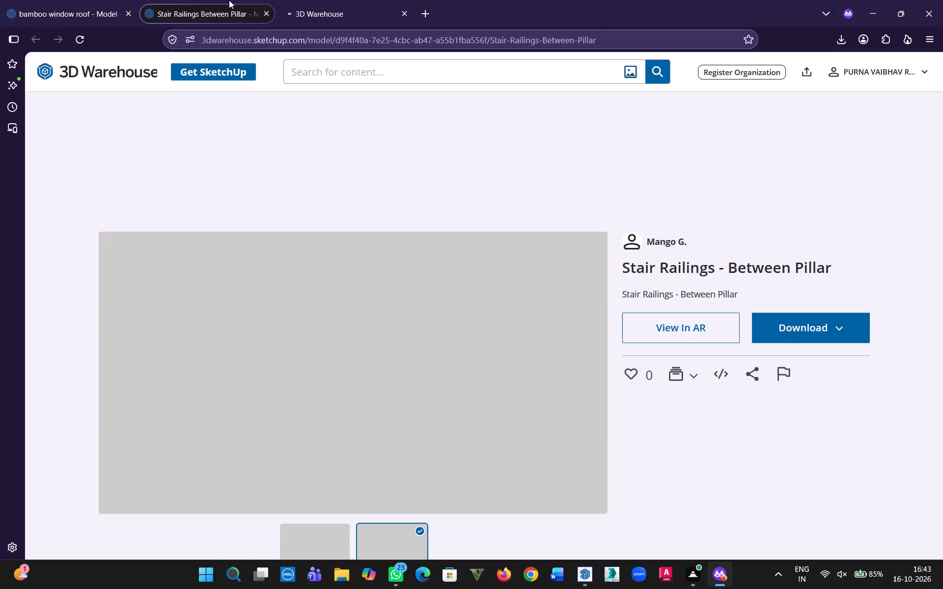
{"action": "left_click", "coordinate": [243, 12]}
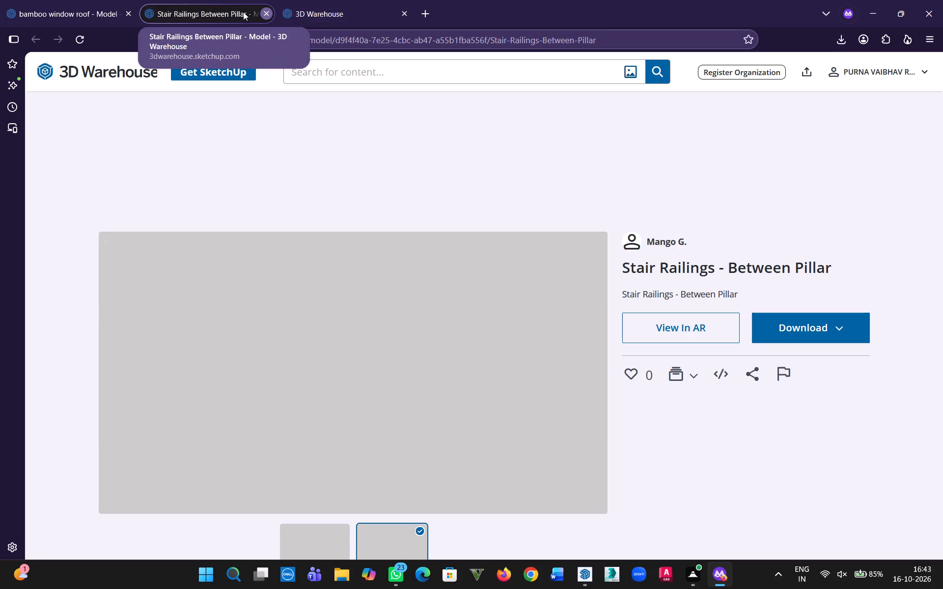
{"action": "left_click", "coordinate": [267, 16]}
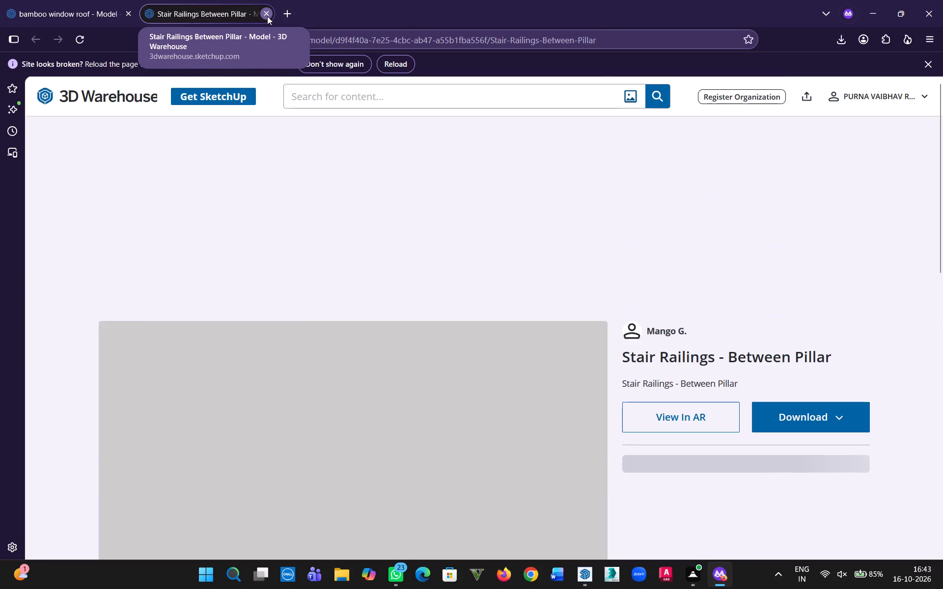
{"action": "scroll", "coordinate": [384, 378], "scroll_direction": "down", "scroll_amount": 2}
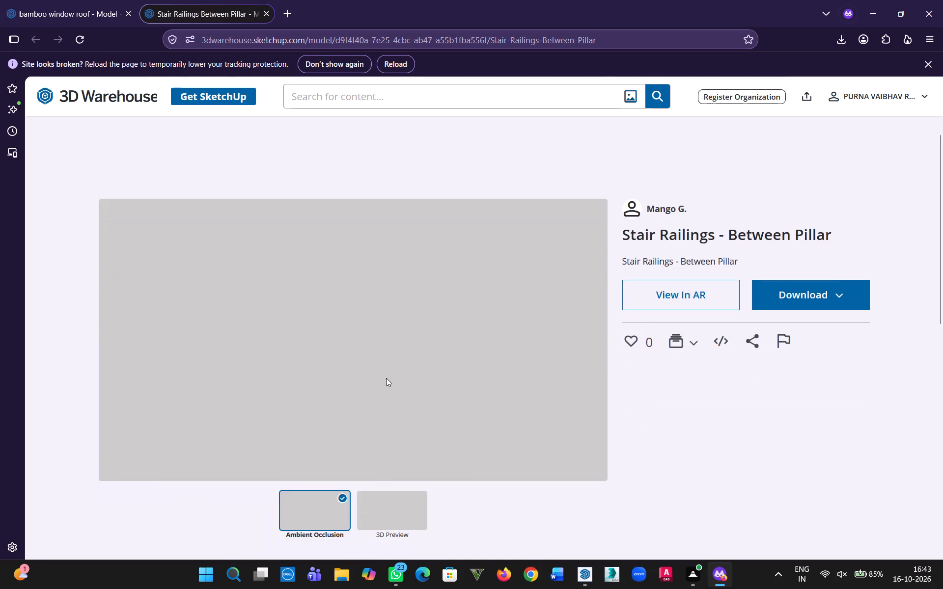
{"action": "scroll", "coordinate": [387, 378], "scroll_direction": "up", "scroll_amount": 8}
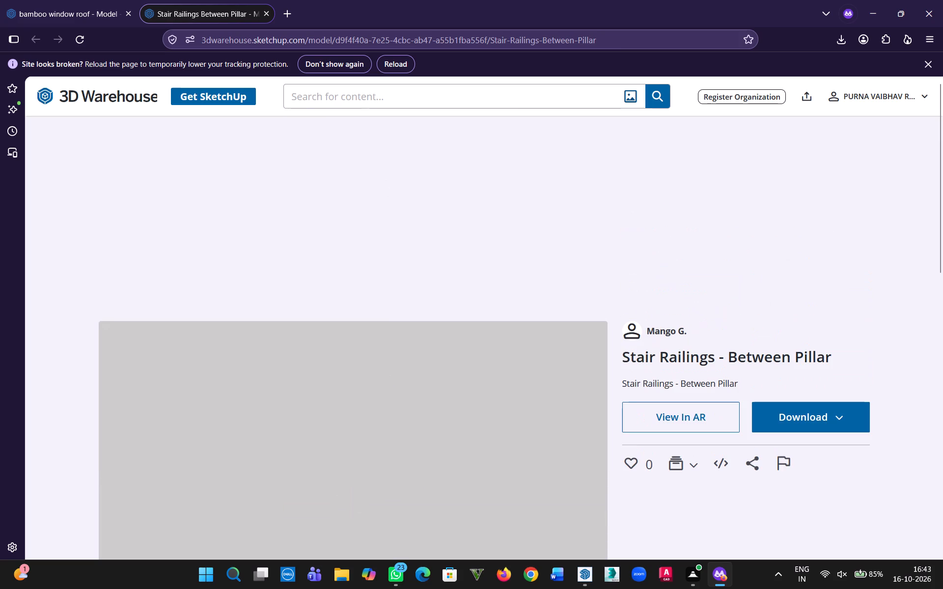
Search 3D Warehouse for "railing villa".
{"action": "left_click", "coordinate": [353, 98]}
{"action": "type", "text": "railin"}
{"action": "type", "text": "g vill"}
{"action": "key", "text": "a"}
{"action": "key", "text": "Return"}
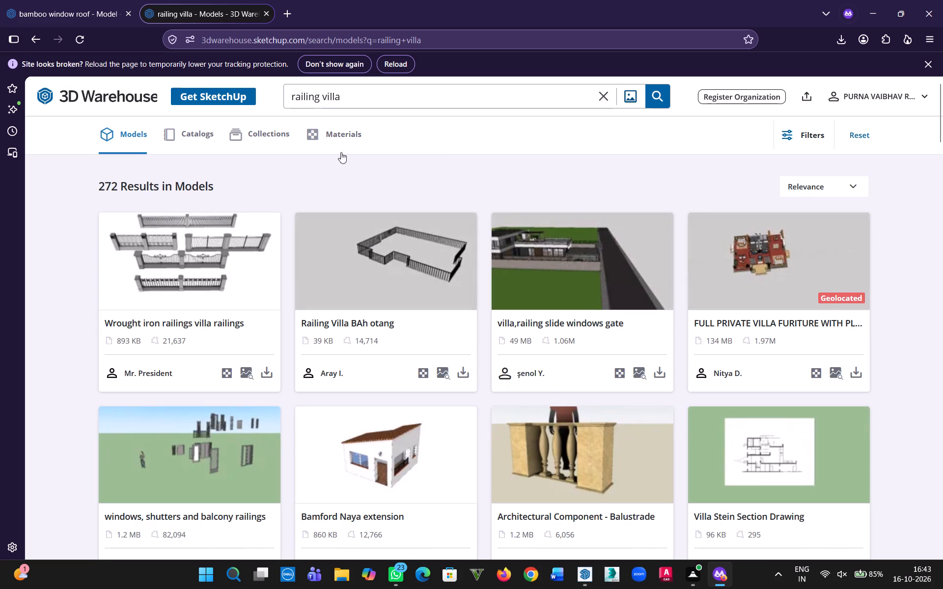
Download the "Wrought iron railings villa railings" model from the search results, and return to the bamboo window roof page.
{"action": "left_click", "coordinate": [222, 268]}
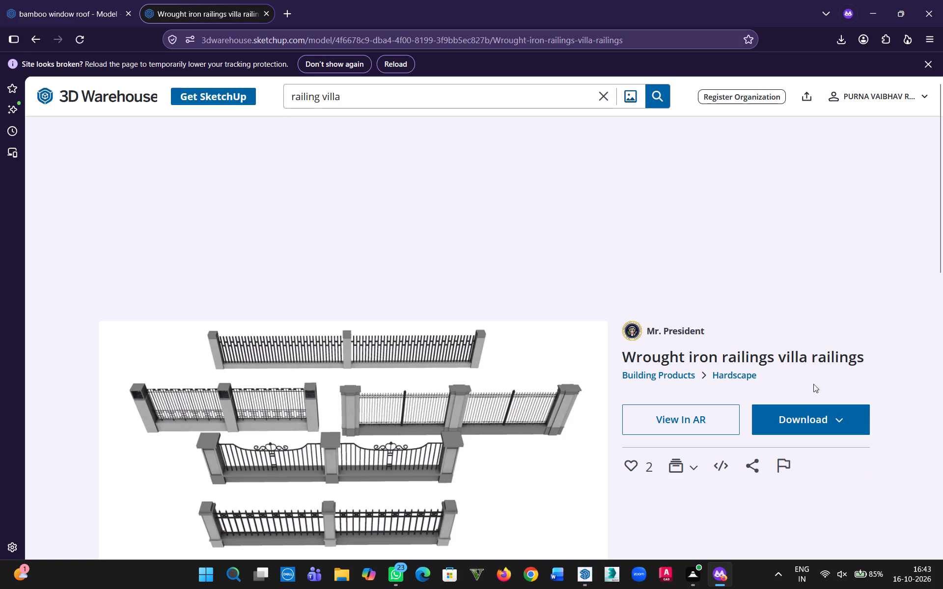
{"action": "left_click", "coordinate": [816, 422]}
{"action": "left_click", "coordinate": [810, 453]}
{"action": "left_click", "coordinate": [84, 11]}
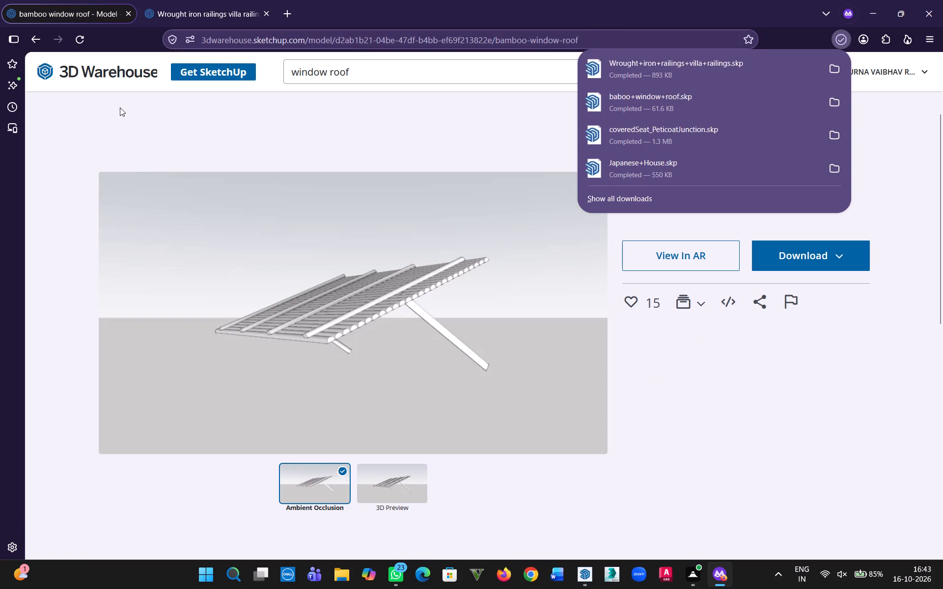
Switch to SketchUp and delete the separate tiled roof piece in front of the duplex's entrance plinth.
{"action": "left_click", "coordinate": [587, 573]}
{"action": "middle_click_drag", "start_coordinate": [409, 237], "coordinate": [419, 368]}
{"action": "middle_click_drag", "start_coordinate": [443, 436], "coordinate": [480, 302]}
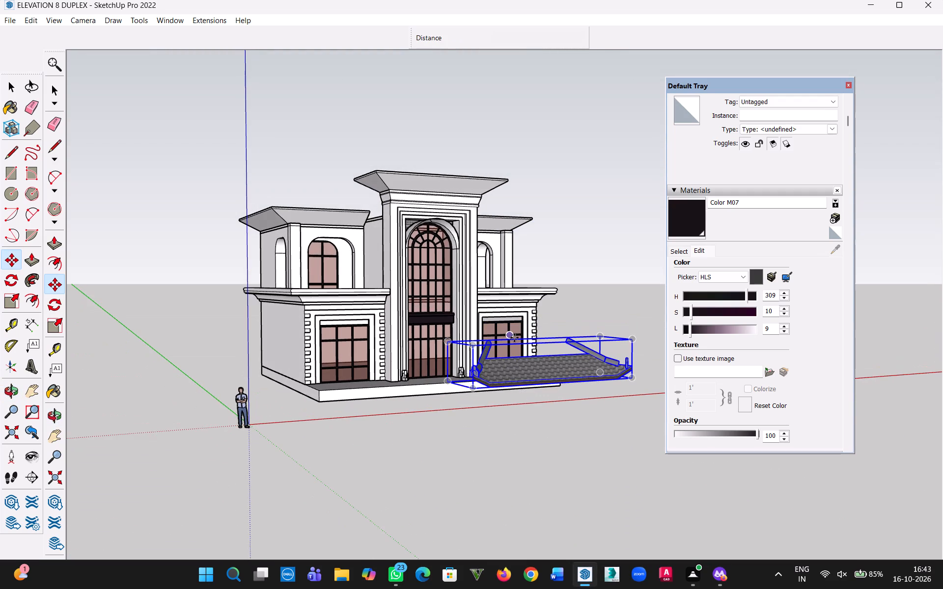
{"action": "key", "text": "Delete"}
{"action": "left_click", "coordinate": [16, 84]}
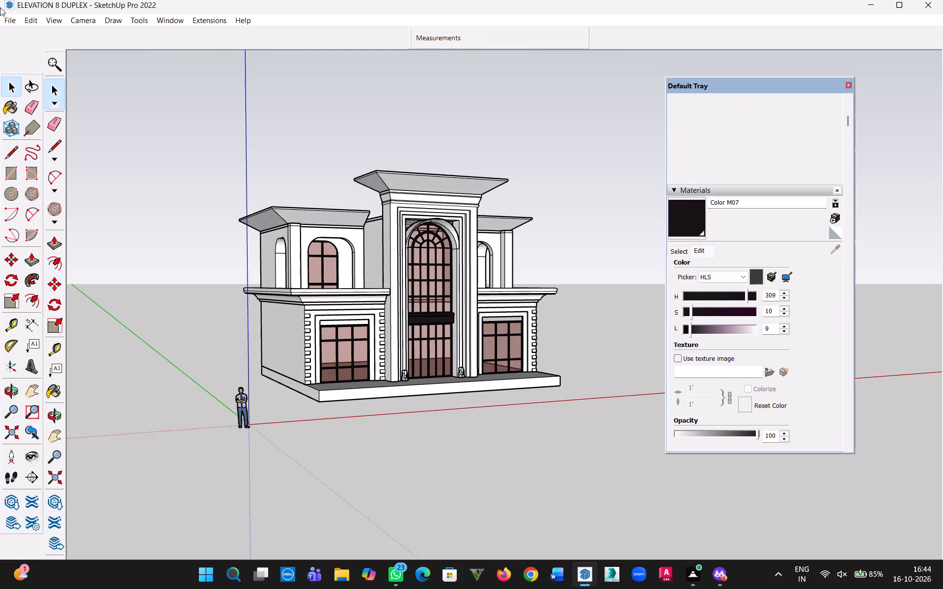
Close the Default Tray.
{"action": "left_click", "coordinate": [8, 22]}
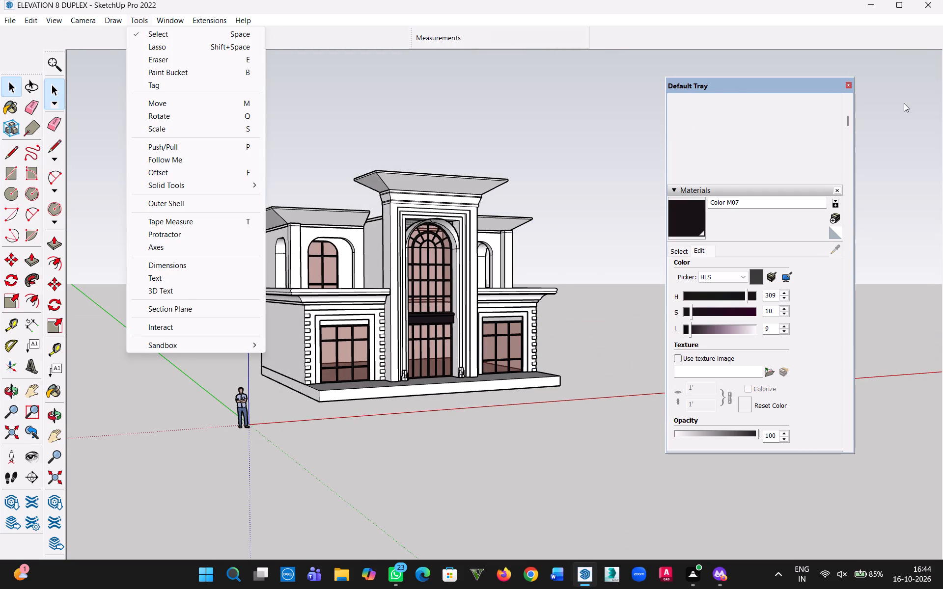
{"action": "left_click", "coordinate": [851, 86]}
{"action": "left_click", "coordinate": [849, 86]}
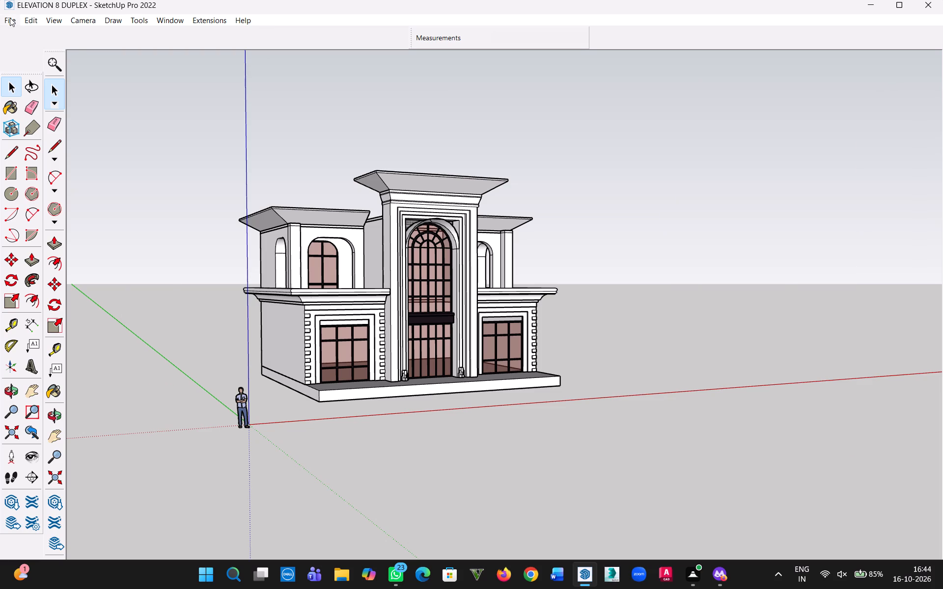
Import the Wrought+iron+railings+villa+railings model from Downloads and place it on the ground beside the duplex.
{"action": "left_click", "coordinate": [9, 16]}
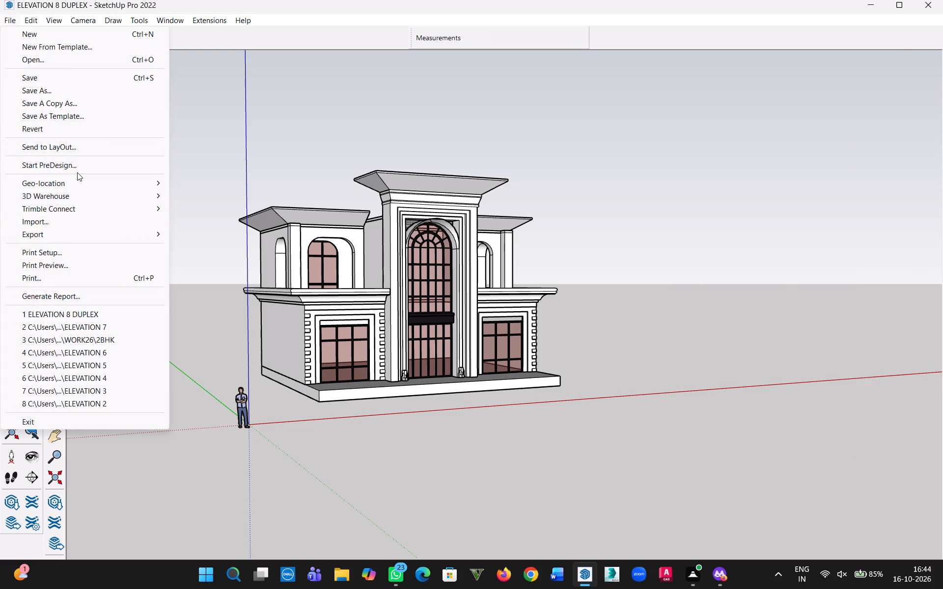
{"action": "left_click", "coordinate": [91, 223]}
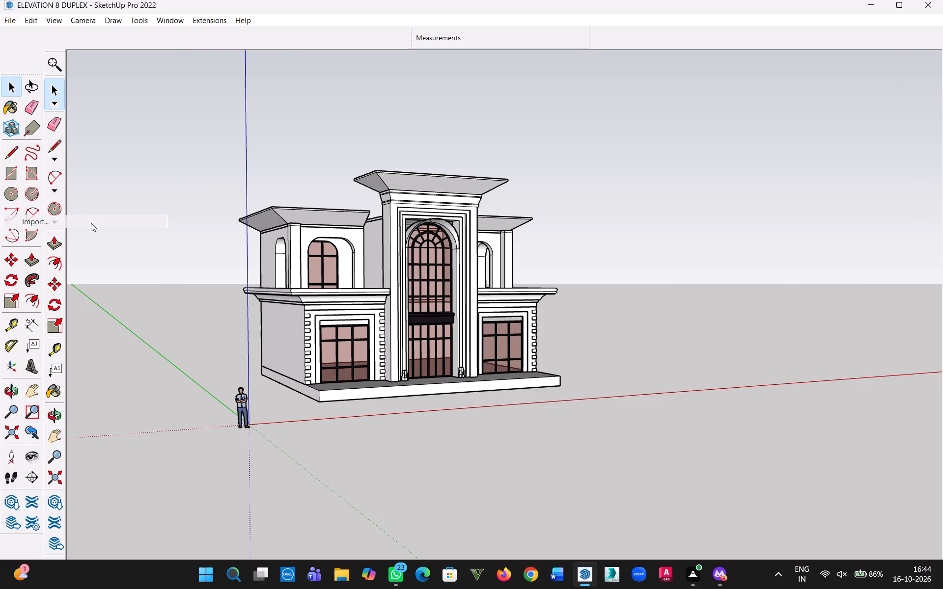
{"action": "left_click", "coordinate": [538, 244]}
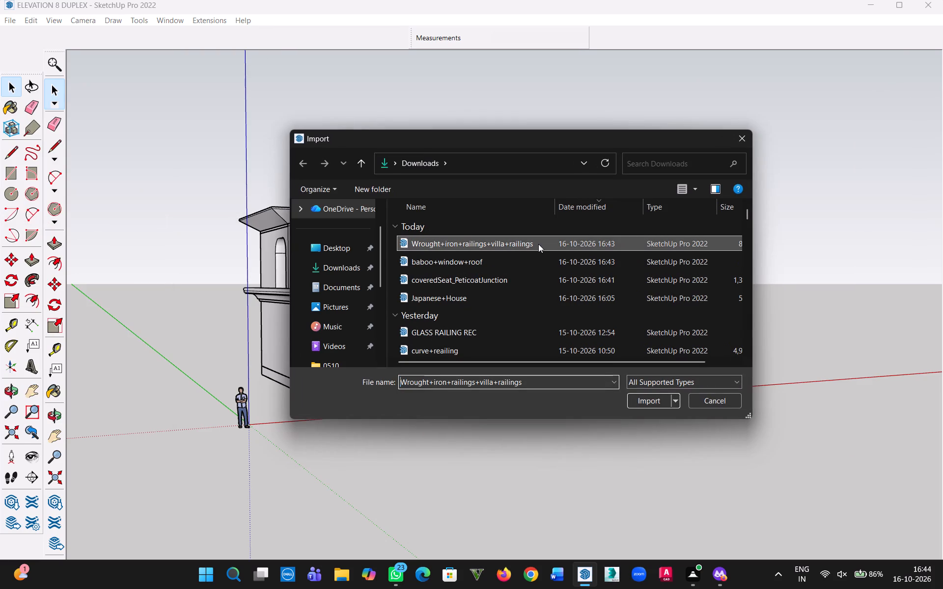
{"action": "left_click", "coordinate": [630, 401]}
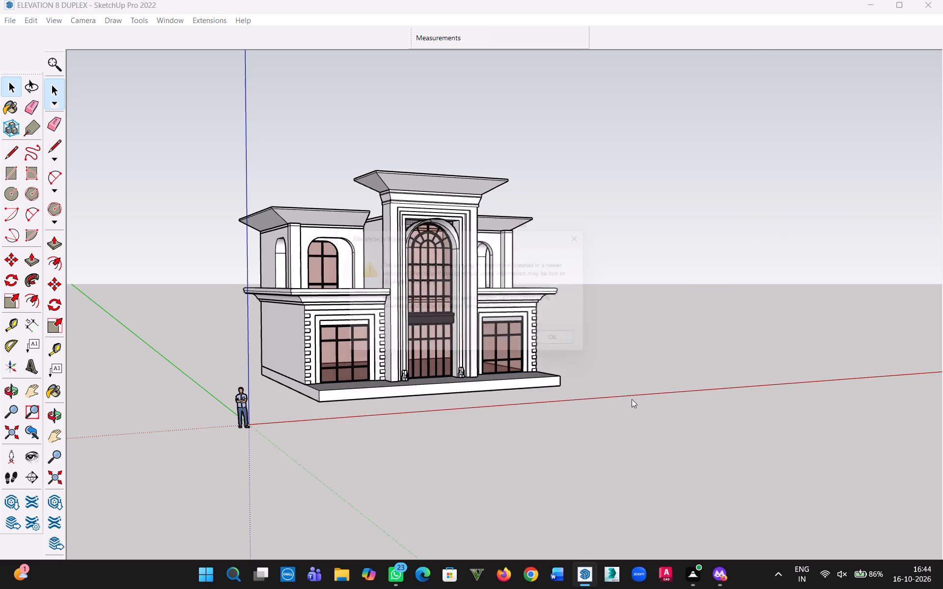
{"action": "left_click", "coordinate": [586, 348]}
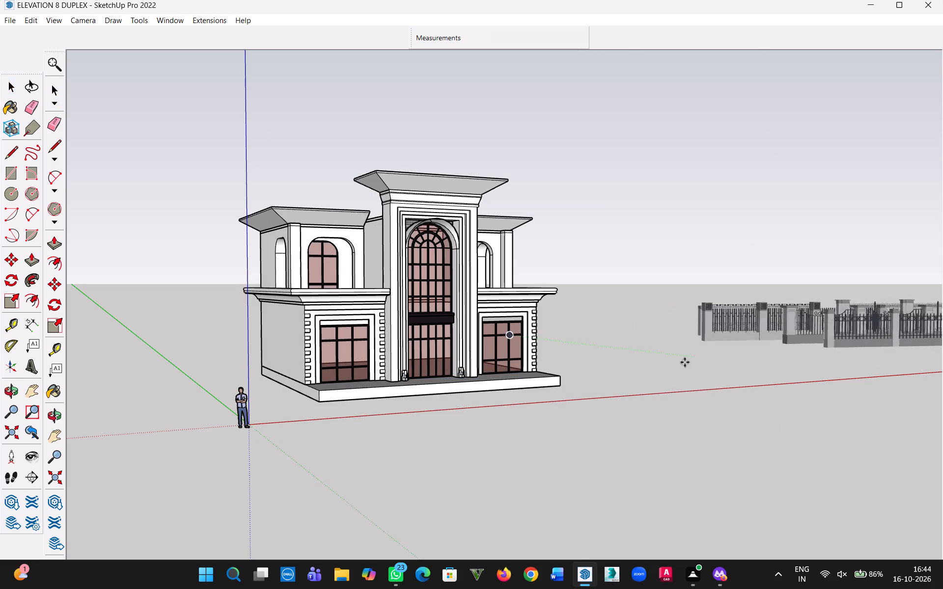
{"action": "left_click", "coordinate": [676, 344]}
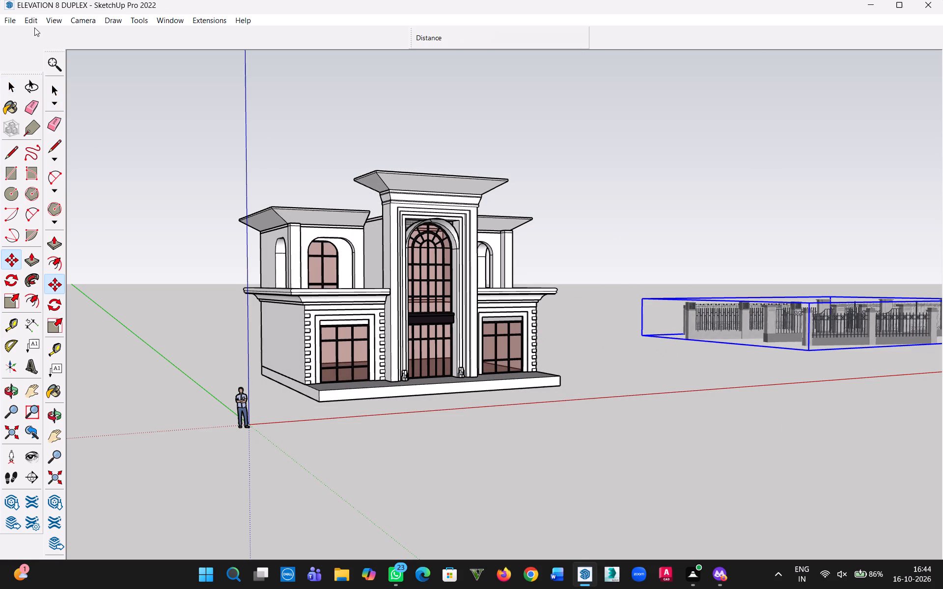
Import the baboo+window+roof model from Downloads and place it between the duplex and the imported railings.
{"action": "left_click", "coordinate": [17, 25]}
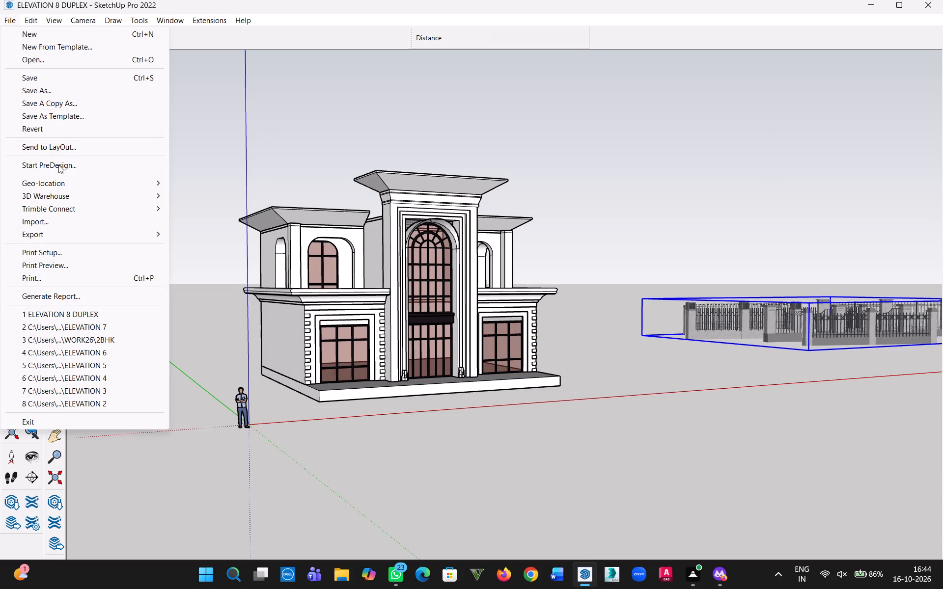
{"action": "left_click", "coordinate": [68, 220]}
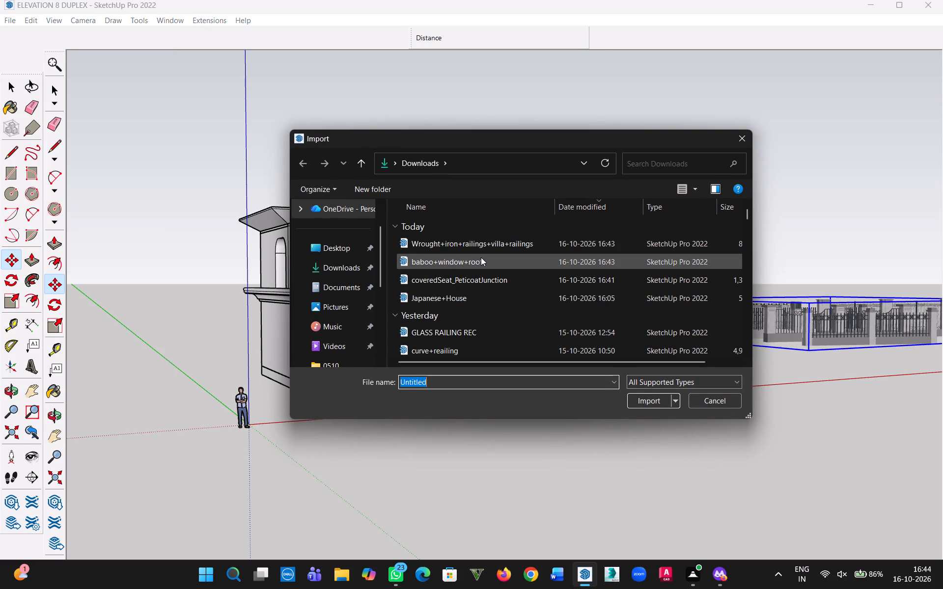
{"action": "left_click", "coordinate": [481, 257]}
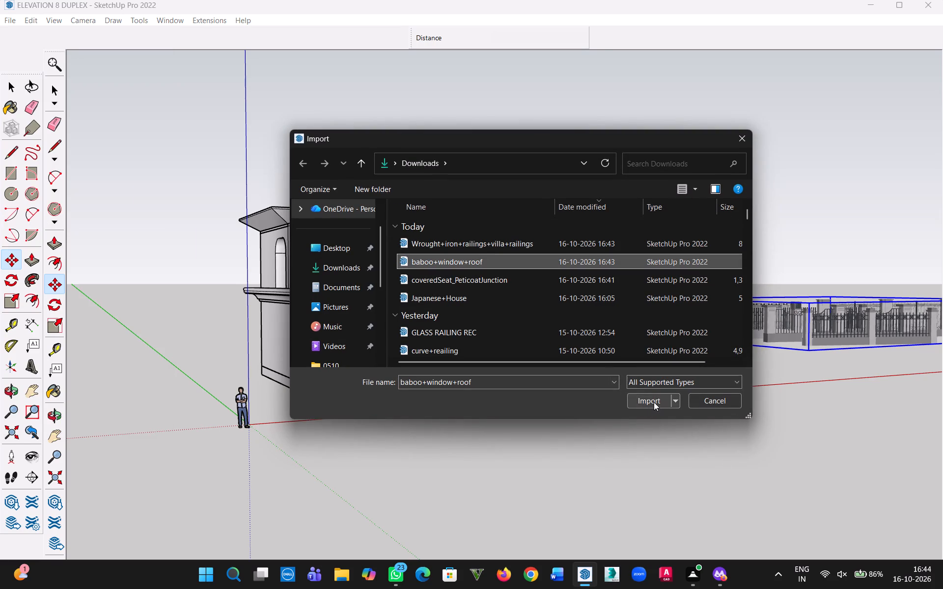
{"action": "left_click", "coordinate": [654, 402]}
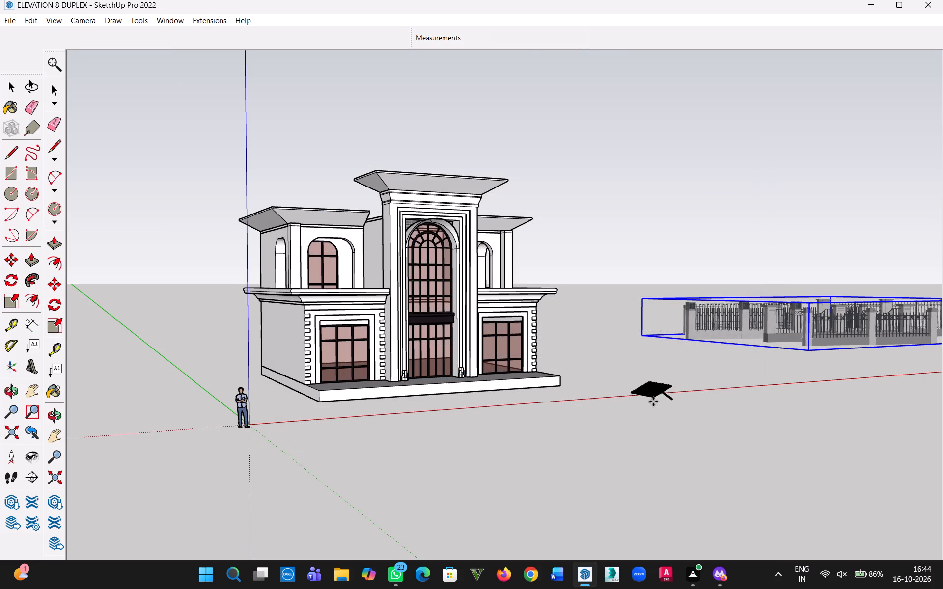
{"action": "left_click", "coordinate": [657, 378]}
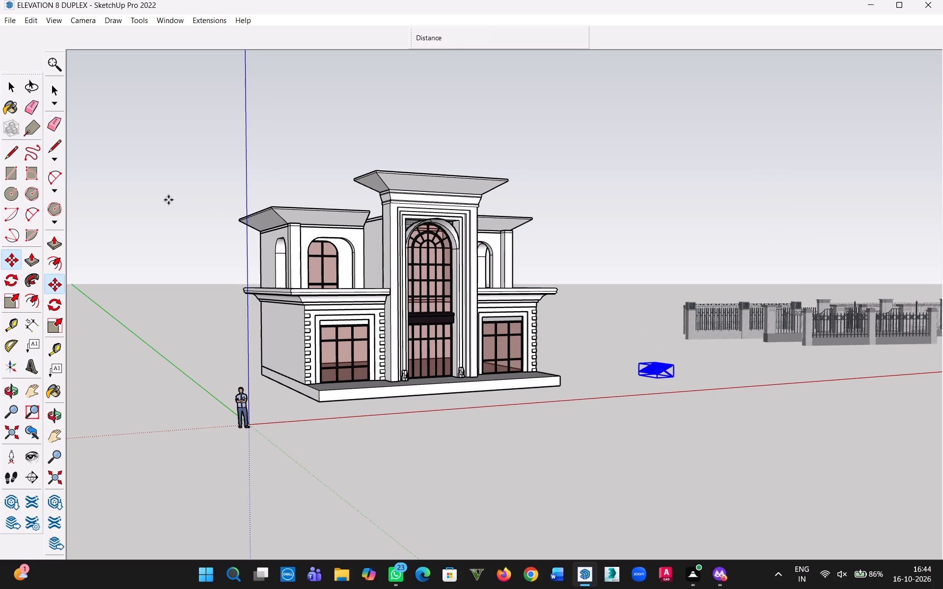
Move the bamboo window roof by its end corner about 53' 7" to in front of the duplex's plinth.
{"action": "left_click", "coordinate": [13, 86]}
{"action": "left_click", "coordinate": [735, 298]}
{"action": "scroll", "coordinate": [710, 403], "scroll_direction": "up", "scroll_amount": 3}
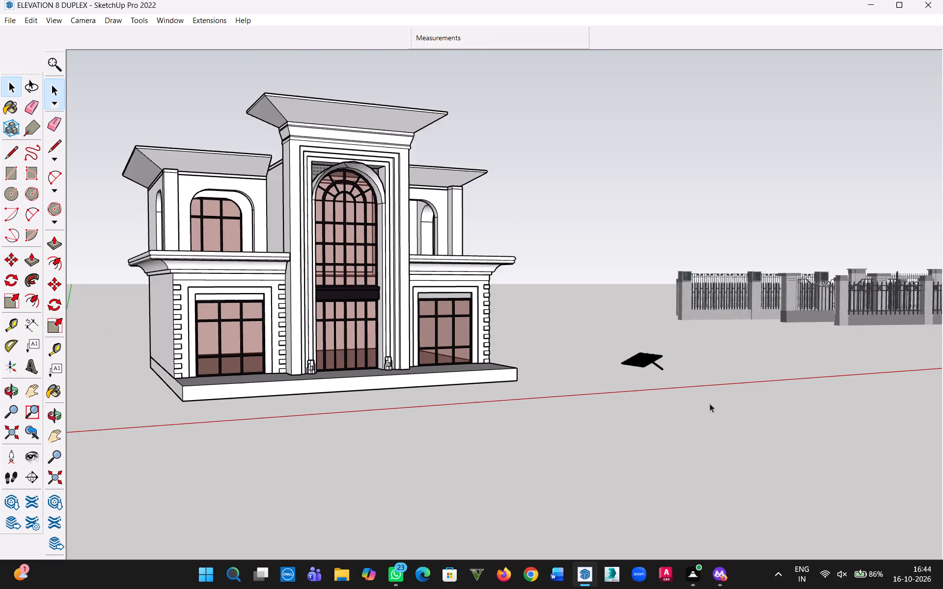
{"action": "scroll", "coordinate": [710, 403], "scroll_direction": "up", "scroll_amount": 13}
{"action": "scroll", "coordinate": [665, 362], "scroll_direction": "up", "scroll_amount": 2}
{"action": "middle_click_drag", "start_coordinate": [732, 409], "coordinate": [710, 423]}
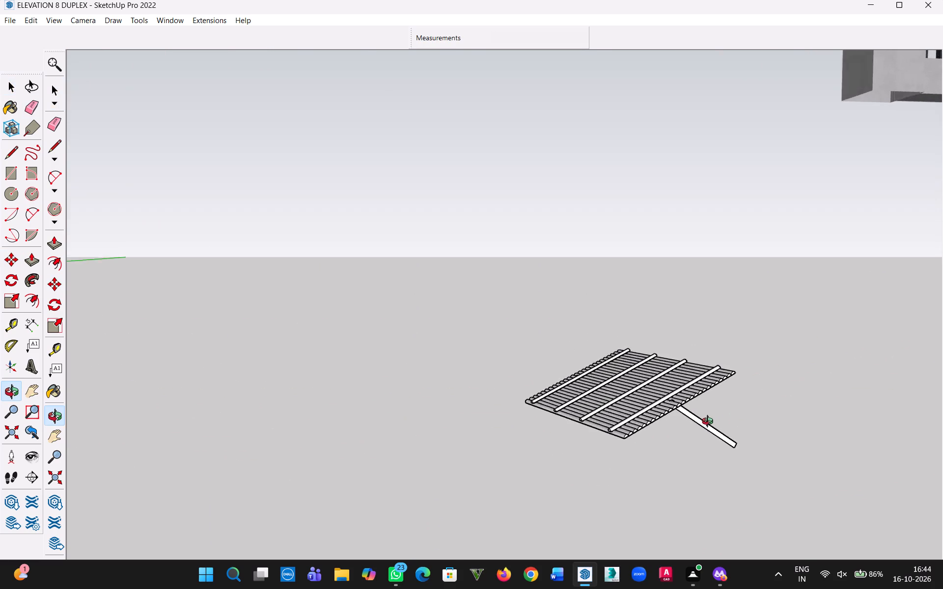
{"action": "middle_click_drag", "start_coordinate": [710, 423], "coordinate": [511, 412]}
{"action": "scroll", "coordinate": [643, 381], "scroll_direction": "up", "scroll_amount": 8}
{"action": "scroll", "coordinate": [679, 339], "scroll_direction": "up", "scroll_amount": 3}
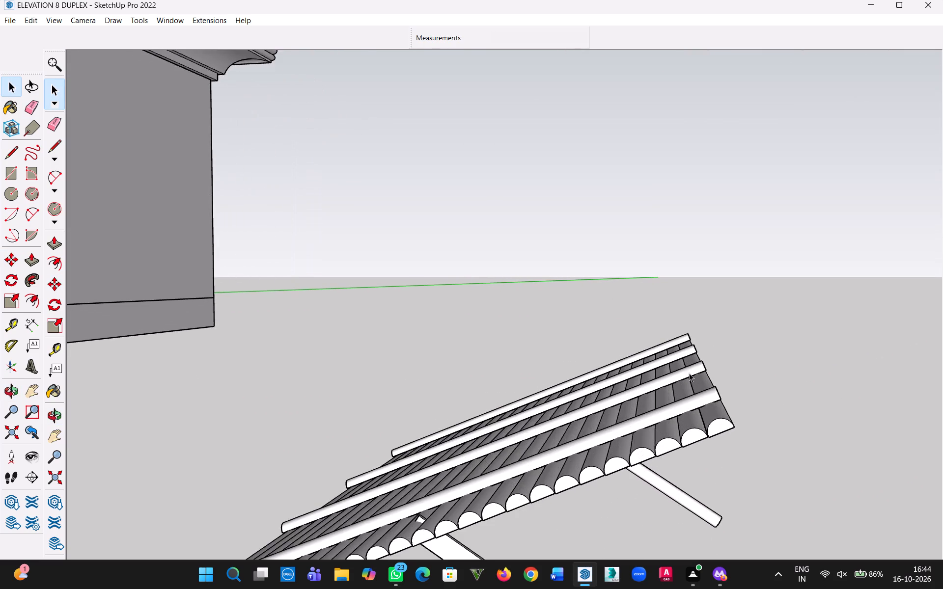
{"action": "middle_click_drag", "start_coordinate": [708, 408], "coordinate": [675, 405]}
{"action": "left_click", "coordinate": [665, 425]}
{"action": "key", "text": "m"}
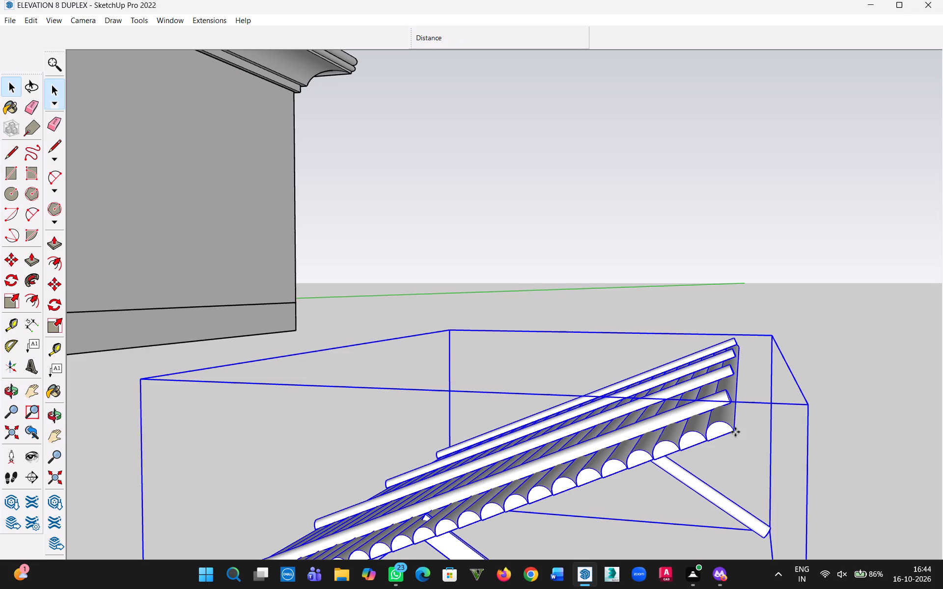
{"action": "scroll", "coordinate": [739, 432], "scroll_direction": "up", "scroll_amount": 6}
{"action": "scroll", "coordinate": [739, 432], "scroll_direction": "down", "scroll_amount": 2}
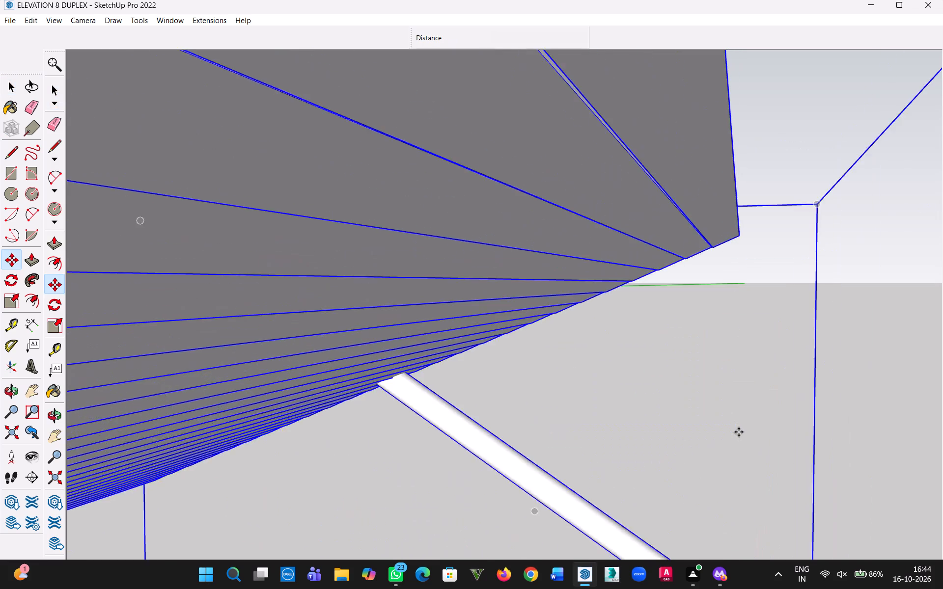
{"action": "scroll", "coordinate": [739, 432], "scroll_direction": "down", "scroll_amount": 3}
{"action": "left_click", "coordinate": [730, 432]}
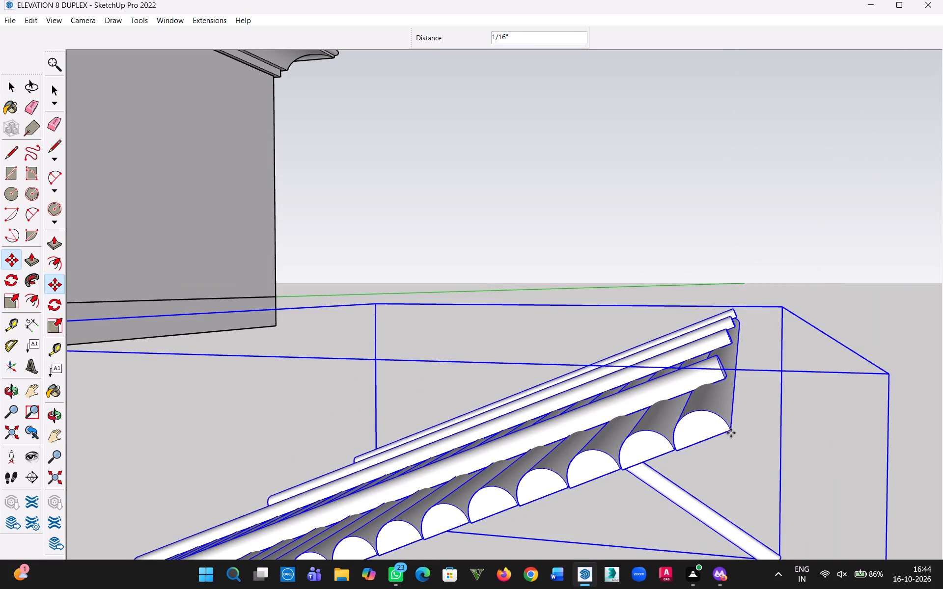
{"action": "scroll", "coordinate": [566, 396], "scroll_direction": "down", "scroll_amount": 15}
{"action": "key", "text": "h"}
{"action": "middle_click_drag", "start_coordinate": [355, 349], "coordinate": [751, 346]}
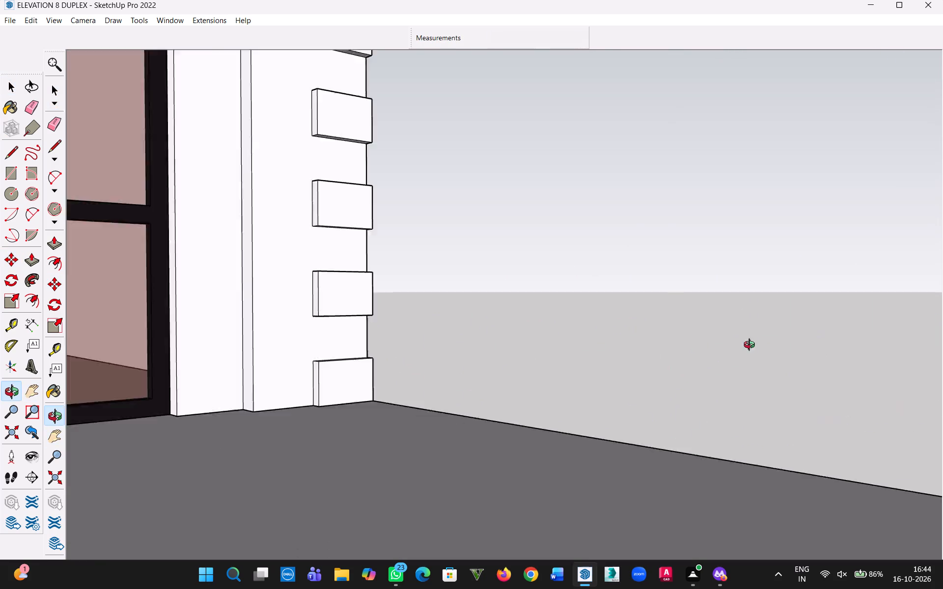
{"action": "middle_click_drag", "start_coordinate": [751, 346], "coordinate": [612, 381]}
{"action": "scroll", "coordinate": [583, 377], "scroll_direction": "down", "scroll_amount": 11}
{"action": "scroll", "coordinate": [421, 372], "scroll_direction": "down", "scroll_amount": 3}
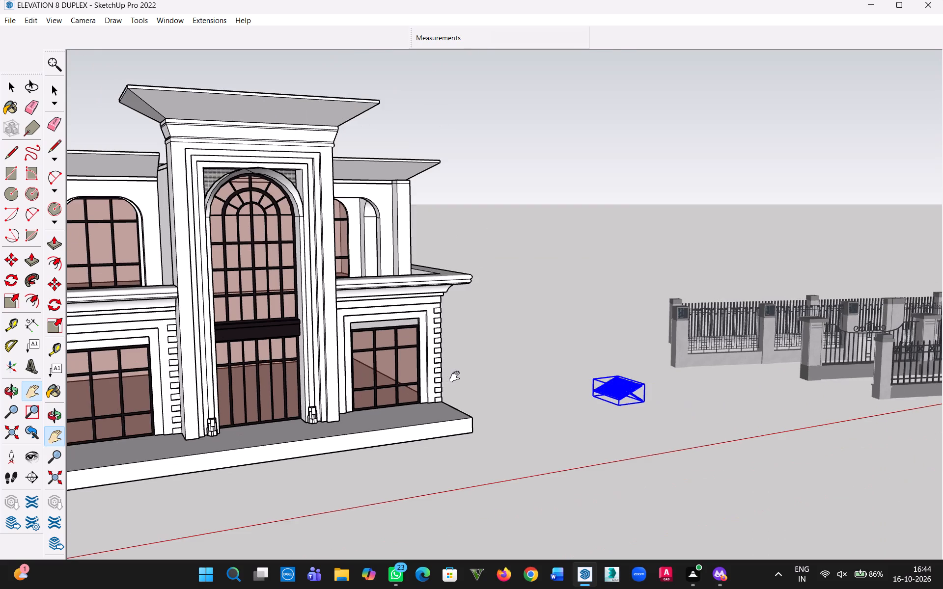
{"action": "scroll", "coordinate": [457, 377], "scroll_direction": "down", "scroll_amount": 2}
{"action": "key", "text": "Escape"}
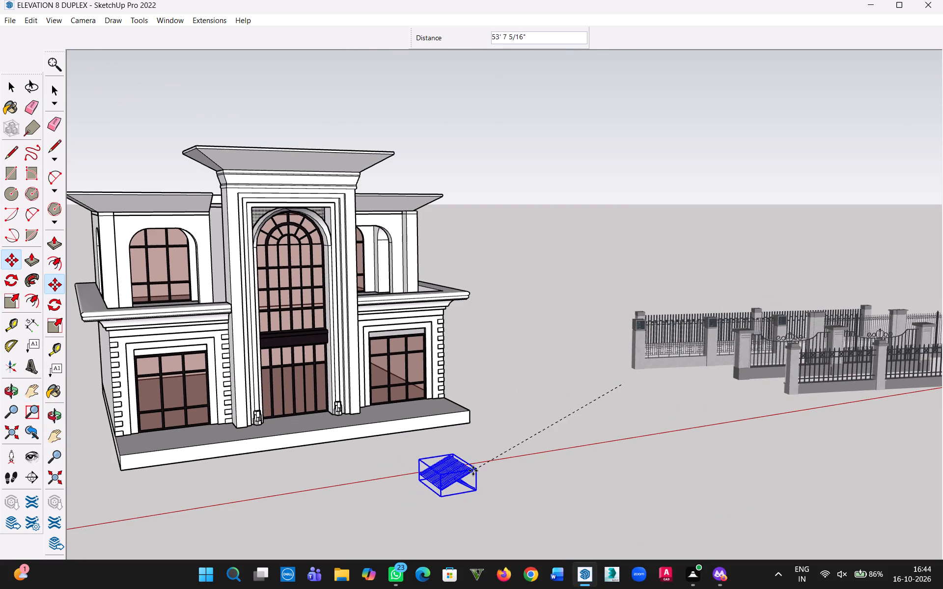
{"action": "left_click", "coordinate": [473, 471]}
Rotate the bamboo window roof 90 degrees on the ground plane.
{"action": "left_click", "coordinate": [53, 303]}
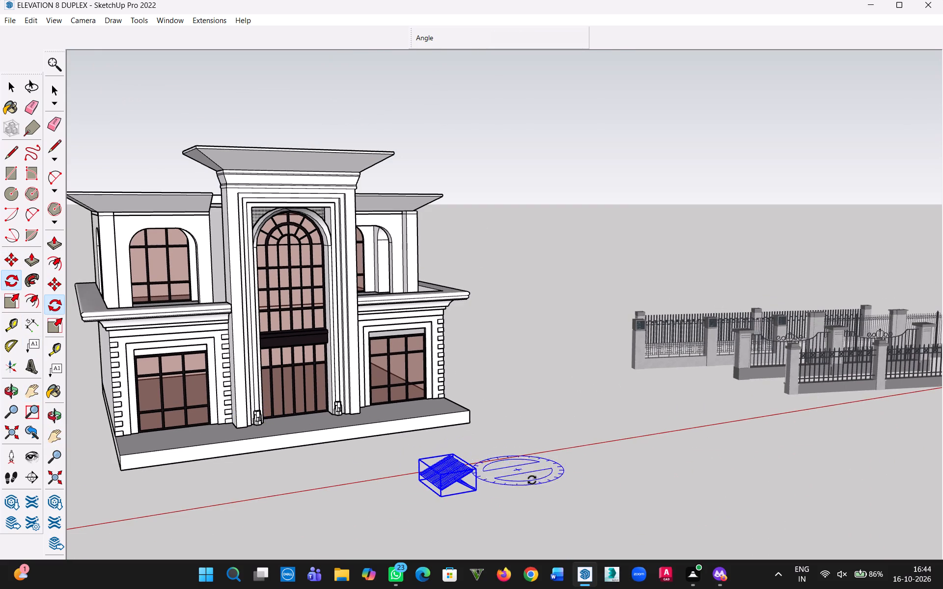
{"action": "left_click", "coordinate": [466, 456]}
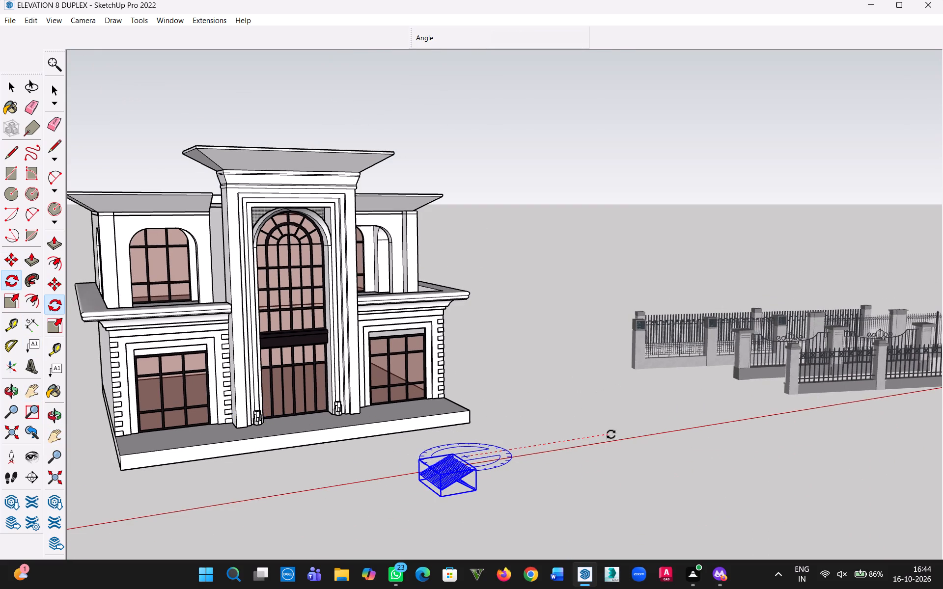
{"action": "left_click", "coordinate": [614, 428]}
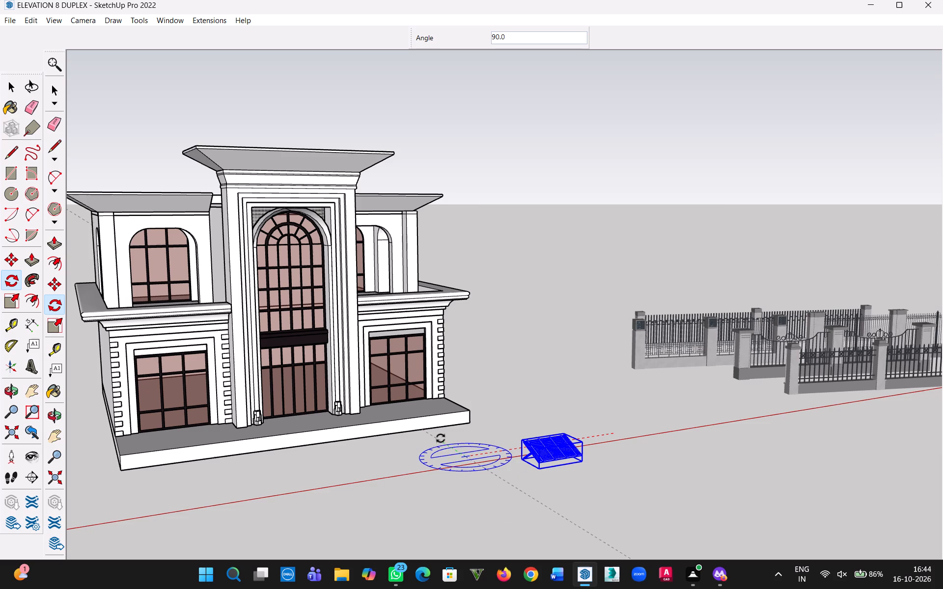
{"action": "left_click", "coordinate": [441, 438]}
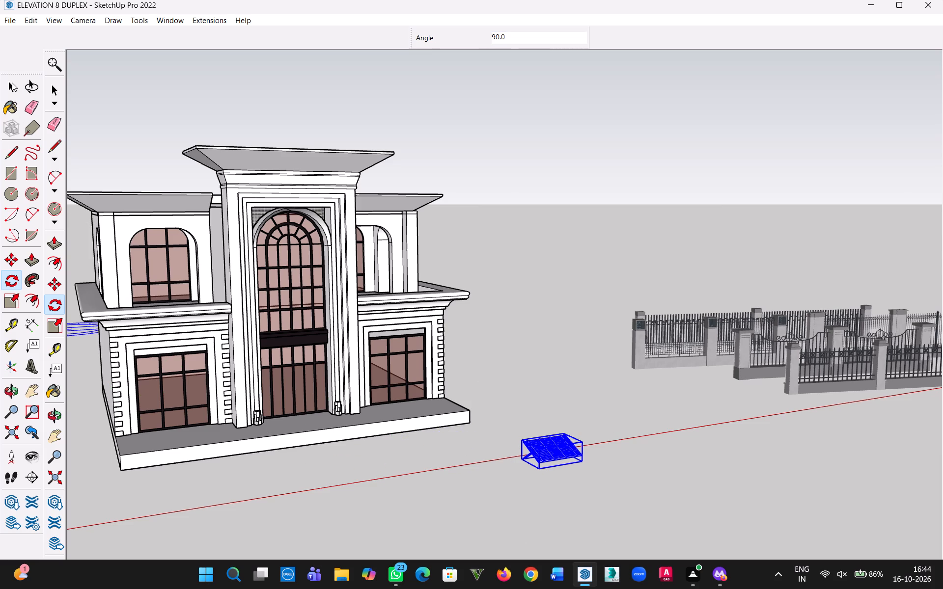
{"action": "left_click", "coordinate": [12, 82]}
Move the bamboo roof by its corner onto the upper corner, nearest the entrance, of the ground-floor window opening on the left wing.
{"action": "scroll", "coordinate": [470, 360], "scroll_direction": "up", "scroll_amount": 11}
{"action": "scroll", "coordinate": [554, 480], "scroll_direction": "up", "scroll_amount": 3}
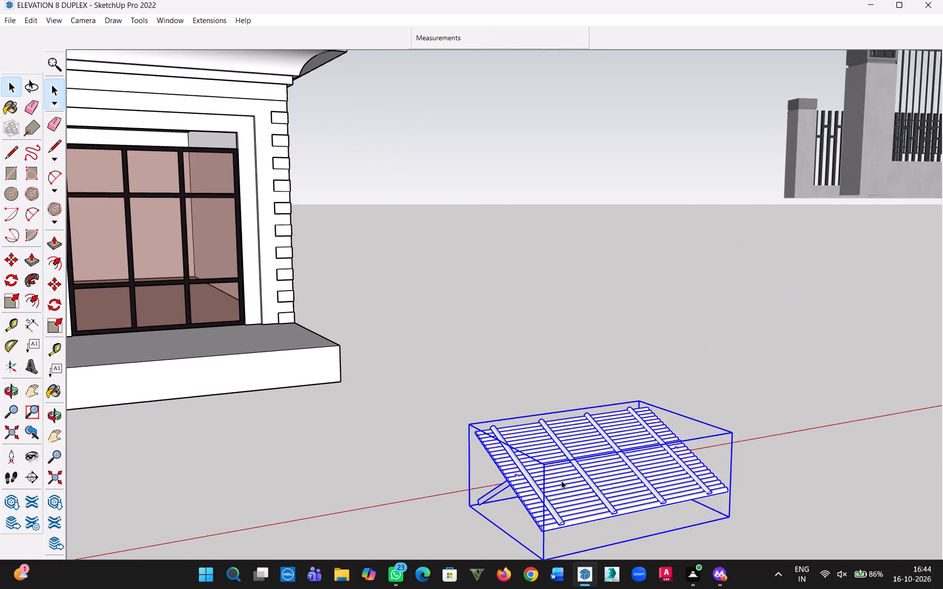
{"action": "middle_click_drag", "start_coordinate": [582, 481], "coordinate": [88, 481]}
{"action": "scroll", "coordinate": [313, 422], "scroll_direction": "up", "scroll_amount": 7}
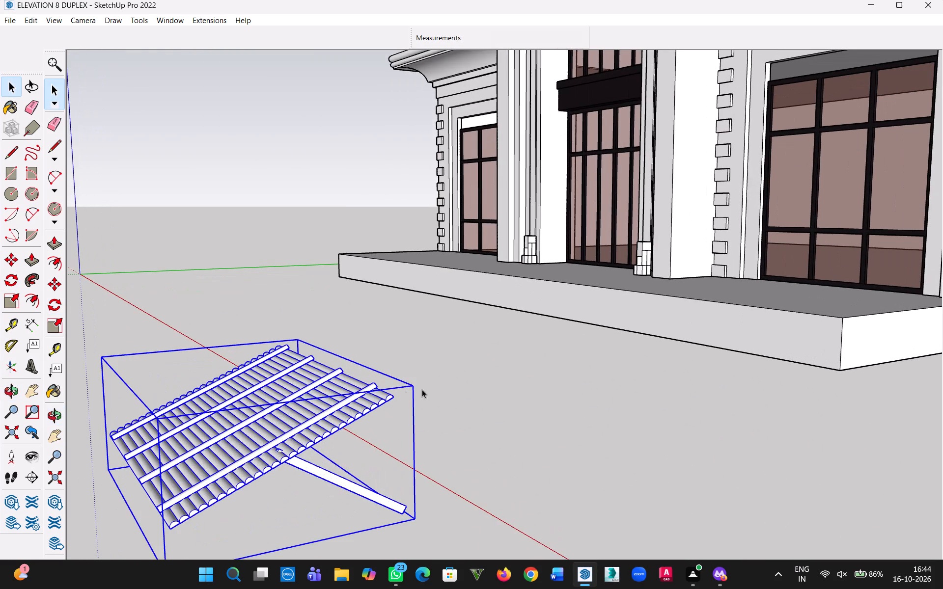
{"action": "scroll", "coordinate": [406, 405], "scroll_direction": "up", "scroll_amount": 2}
{"action": "key", "text": "m"}
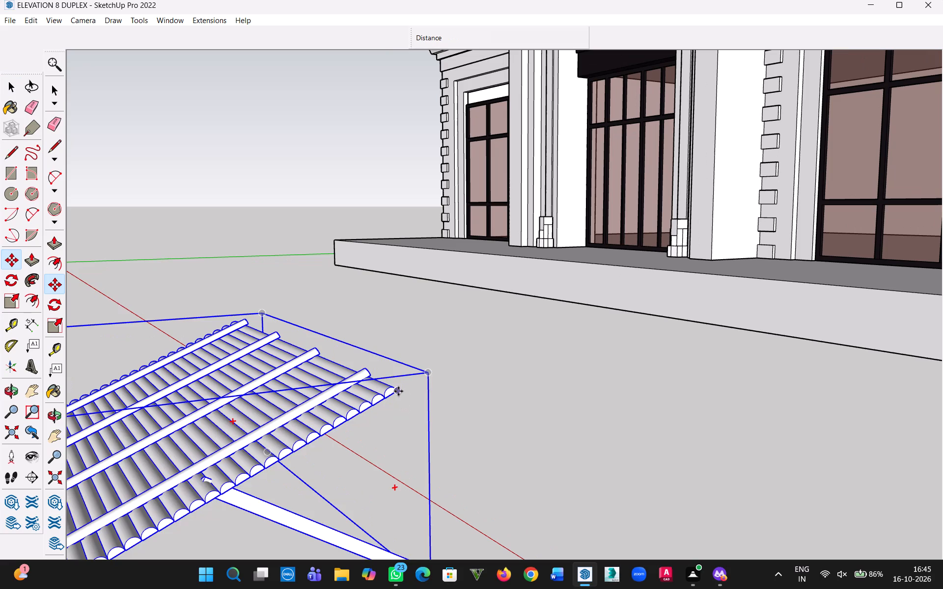
{"action": "left_click", "coordinate": [398, 391]}
{"action": "key", "text": "h"}
{"action": "left_click_drag", "start_coordinate": [574, 289], "coordinate": [420, 584]}
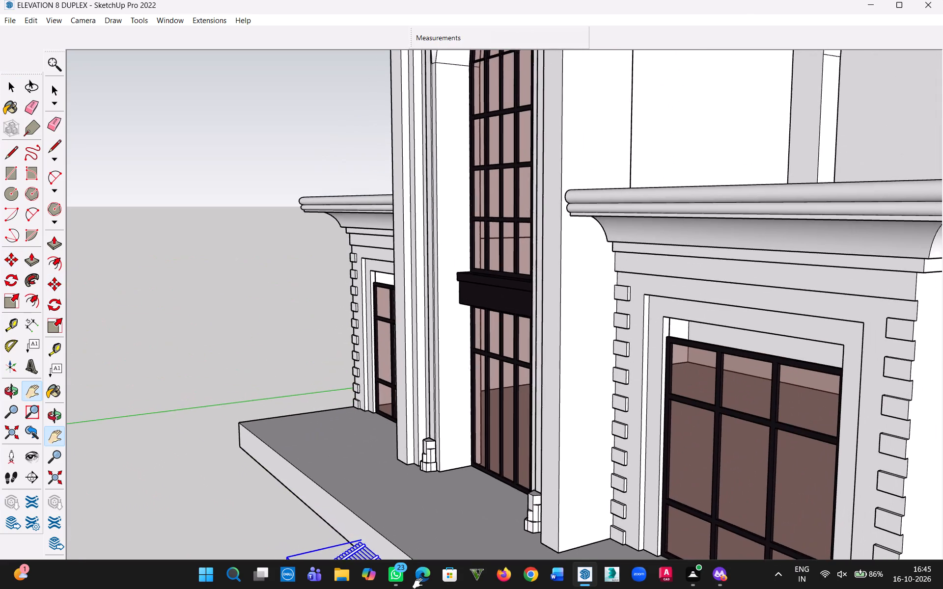
{"action": "left_click_drag", "start_coordinate": [420, 584], "coordinate": [426, 554]}
{"action": "middle_click_drag", "start_coordinate": [397, 354], "coordinate": [738, 415]}
{"action": "scroll", "coordinate": [552, 325], "scroll_direction": "up", "scroll_amount": 9}
{"action": "key", "text": "Escape"}
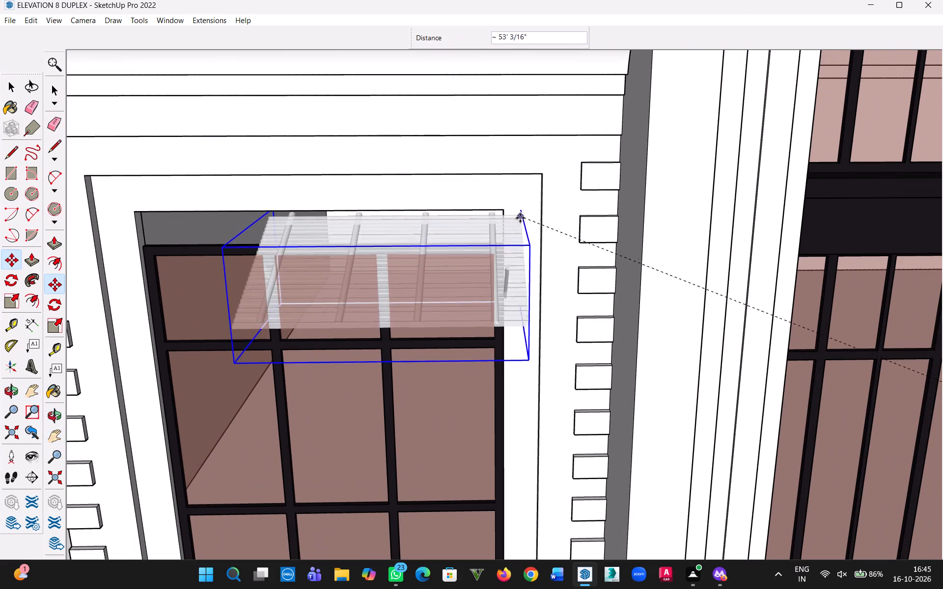
{"action": "left_click", "coordinate": [504, 214]}
Examine how the bamboo window roof sits against the ground-floor window opening and the surrounding wall.
{"action": "middle_click_drag", "start_coordinate": [361, 366], "coordinate": [604, 271]}
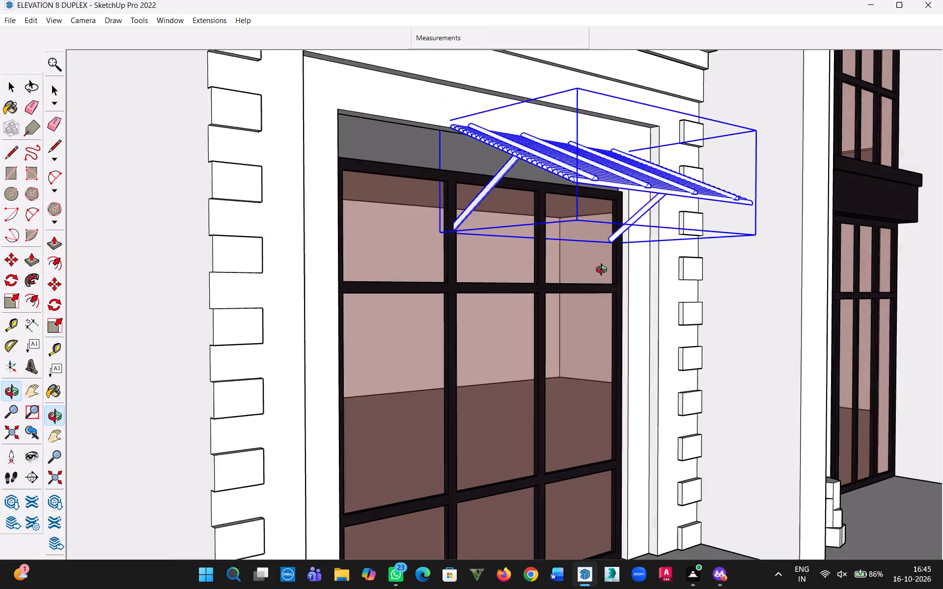
{"action": "middle_click_drag", "start_coordinate": [604, 271], "coordinate": [612, 269]}
{"action": "middle_click_drag", "start_coordinate": [607, 231], "coordinate": [603, 231]}
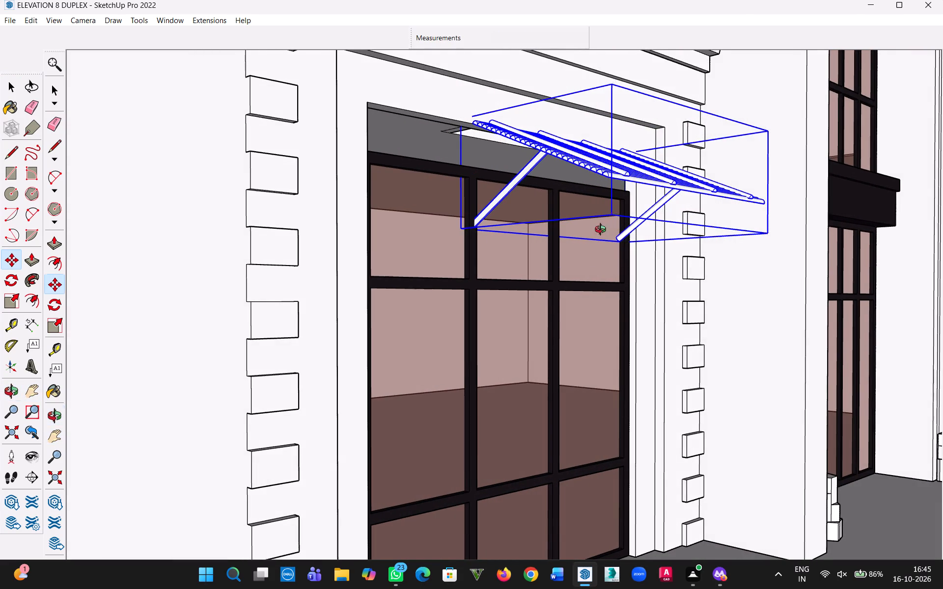
{"action": "middle_click_drag", "start_coordinate": [603, 231], "coordinate": [345, 228]}
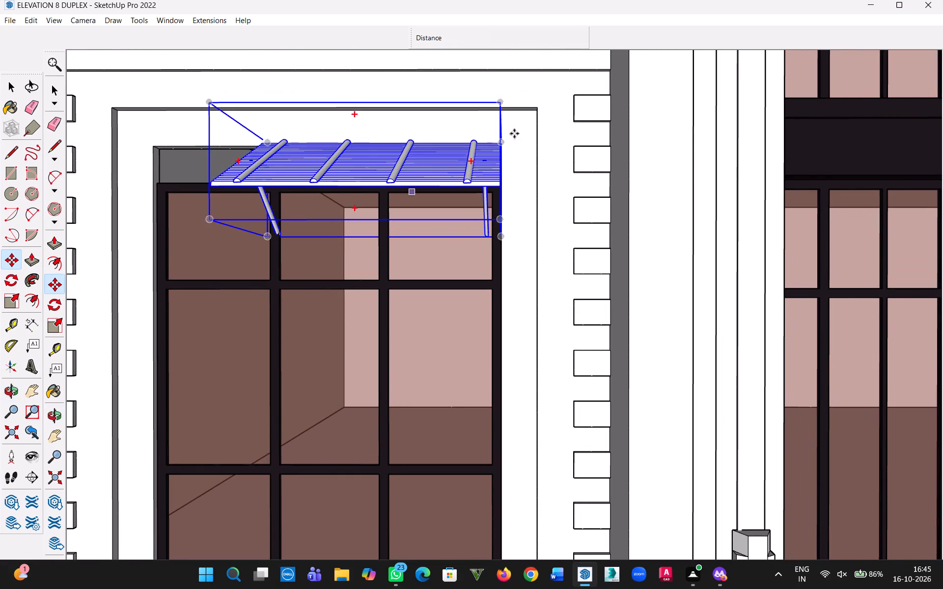
{"action": "scroll", "coordinate": [521, 144], "scroll_direction": "up", "scroll_amount": 7}
{"action": "middle_click_drag", "start_coordinate": [516, 179], "coordinate": [503, 122]}
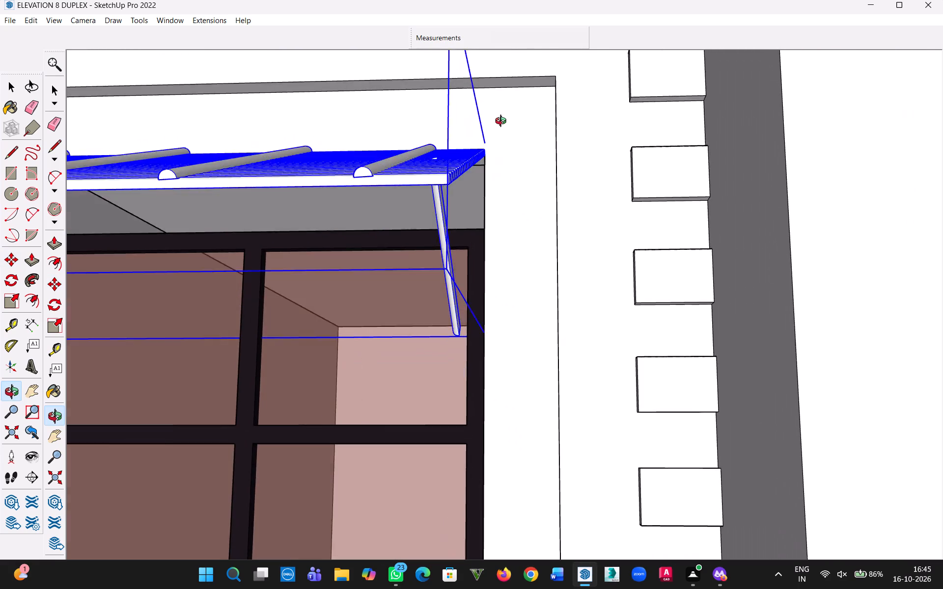
{"action": "middle_click_drag", "start_coordinate": [503, 122], "coordinate": [563, 153]}
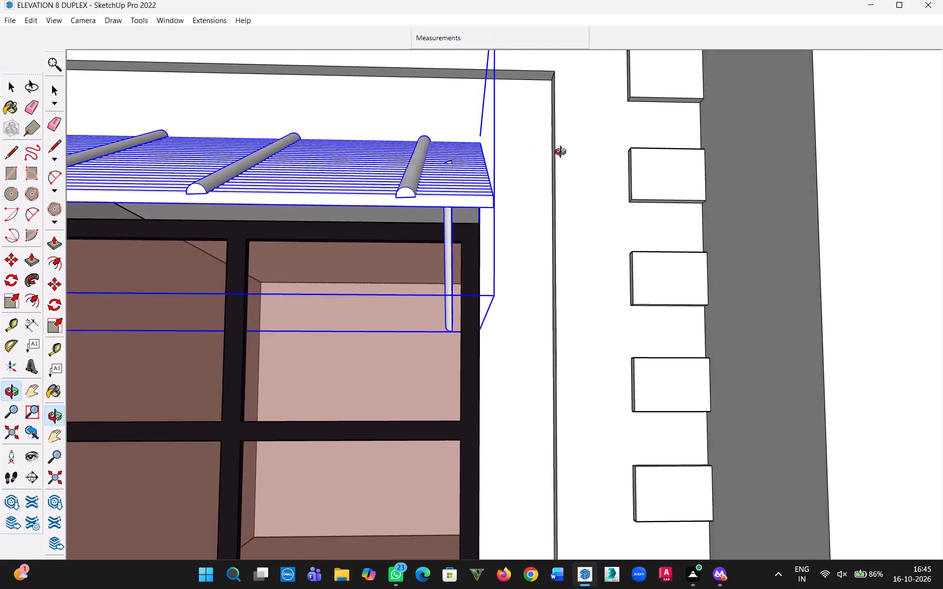
{"action": "middle_click_drag", "start_coordinate": [563, 153], "coordinate": [588, 155]}
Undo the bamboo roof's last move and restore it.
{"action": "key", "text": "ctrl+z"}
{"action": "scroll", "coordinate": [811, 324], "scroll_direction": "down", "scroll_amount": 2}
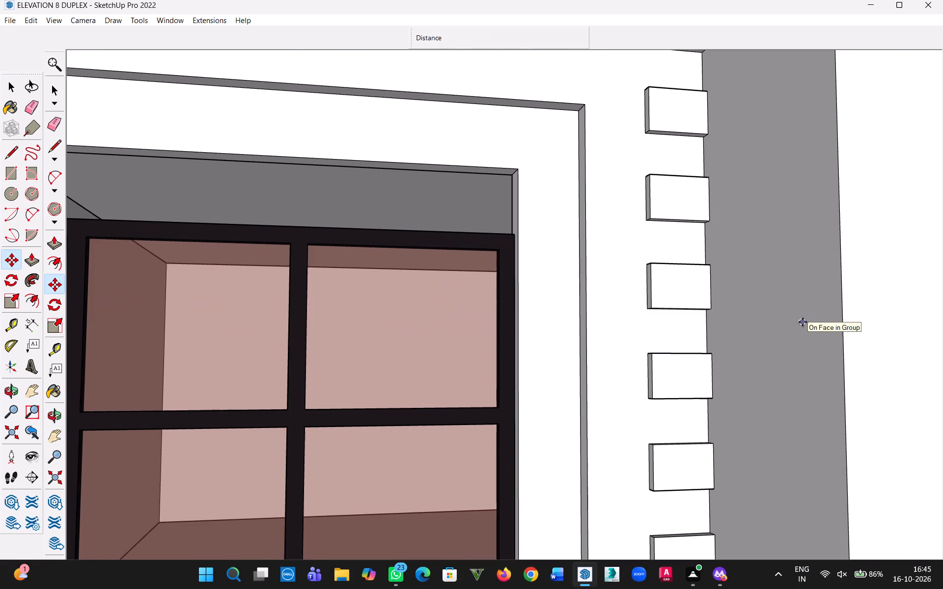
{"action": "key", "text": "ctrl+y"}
Examine the lower end of the bamboo roof's support brace and the roof's end edge against the window frame.
{"action": "scroll", "coordinate": [581, 315], "scroll_direction": "up", "scroll_amount": 7}
{"action": "scroll", "coordinate": [469, 372], "scroll_direction": "up", "scroll_amount": 4}
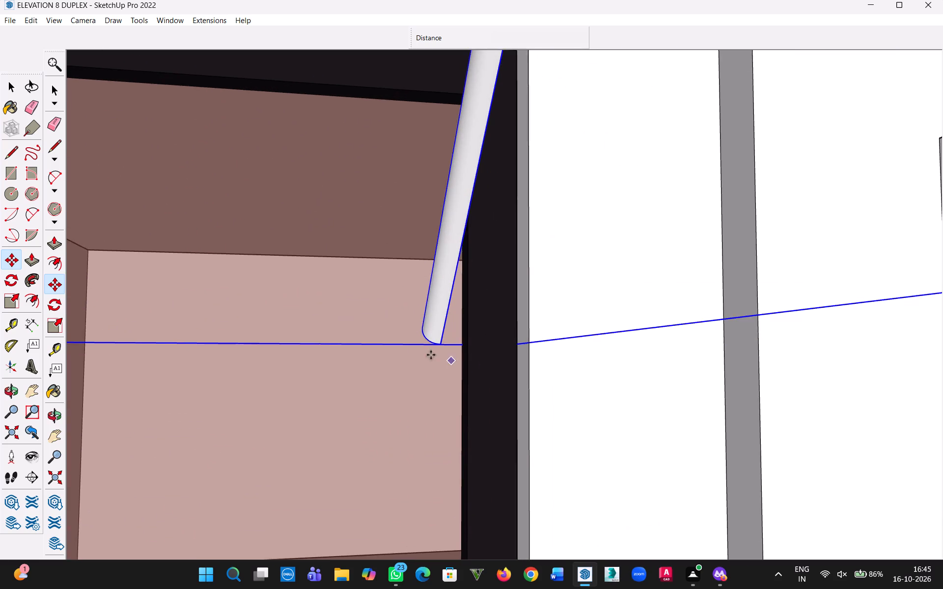
{"action": "middle_click_drag", "start_coordinate": [409, 346], "coordinate": [613, 342]}
{"action": "scroll", "coordinate": [502, 349], "scroll_direction": "up", "scroll_amount": 4}
{"action": "key", "text": "m"}
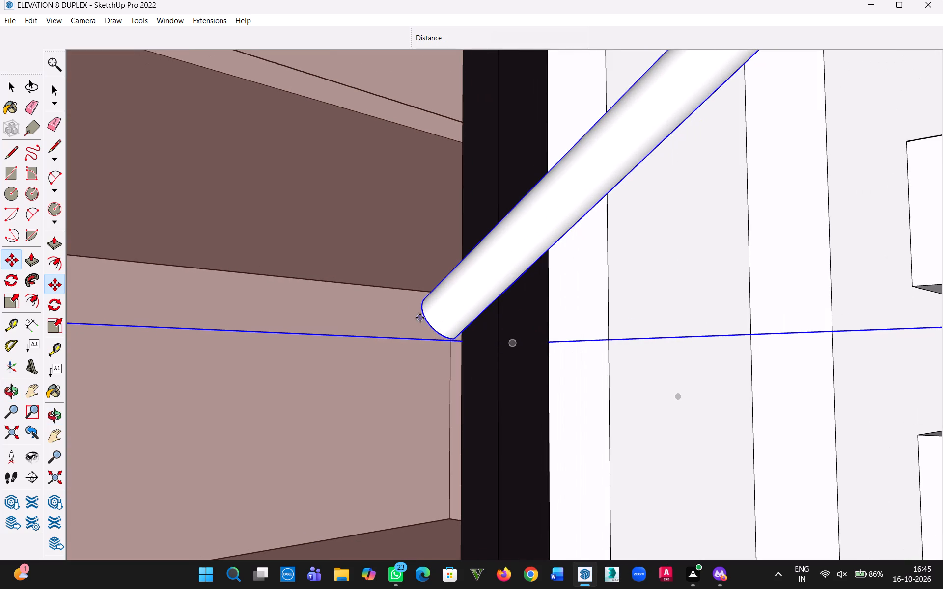
{"action": "middle_click_drag", "start_coordinate": [464, 328], "coordinate": [644, 405]}
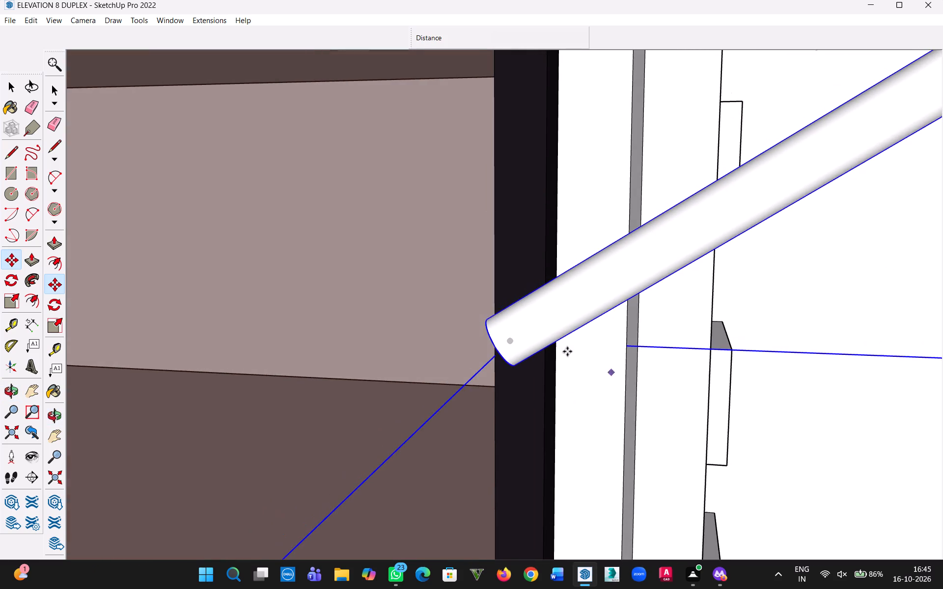
{"action": "scroll", "coordinate": [530, 343], "scroll_direction": "up", "scroll_amount": 6}
{"action": "scroll", "coordinate": [493, 321], "scroll_direction": "down", "scroll_amount": 5}
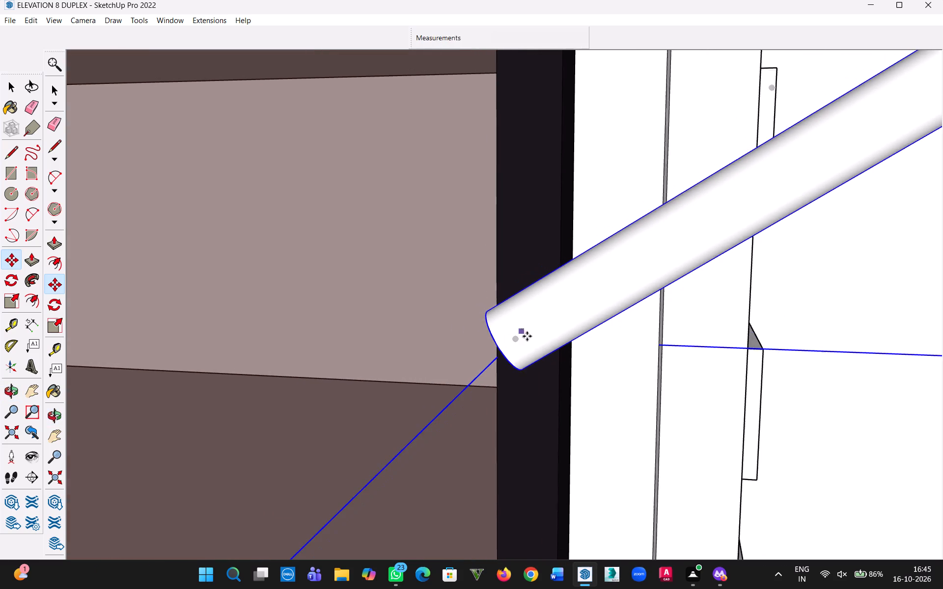
{"action": "scroll", "coordinate": [527, 336], "scroll_direction": "down", "scroll_amount": 4}
{"action": "middle_click_drag", "start_coordinate": [587, 352], "coordinate": [567, 363]}
{"action": "scroll", "coordinate": [552, 360], "scroll_direction": "down", "scroll_amount": 9}
{"action": "middle_click_drag", "start_coordinate": [582, 339], "coordinate": [487, 345]}
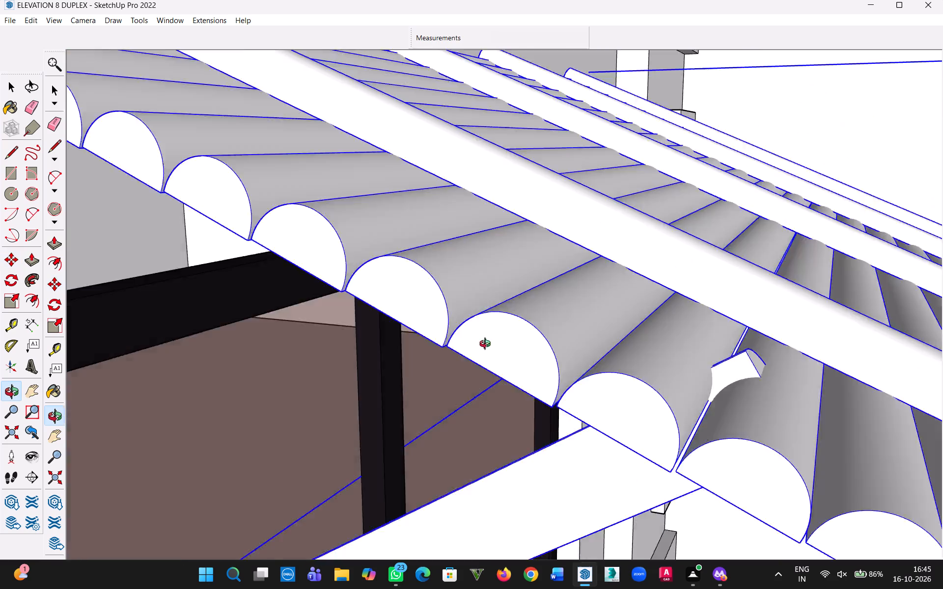
{"action": "middle_click_drag", "start_coordinate": [487, 345], "coordinate": [177, 289]}
{"action": "scroll", "coordinate": [405, 268], "scroll_direction": "down", "scroll_amount": 3}
{"action": "middle_click_drag", "start_coordinate": [484, 258], "coordinate": [339, 219]}
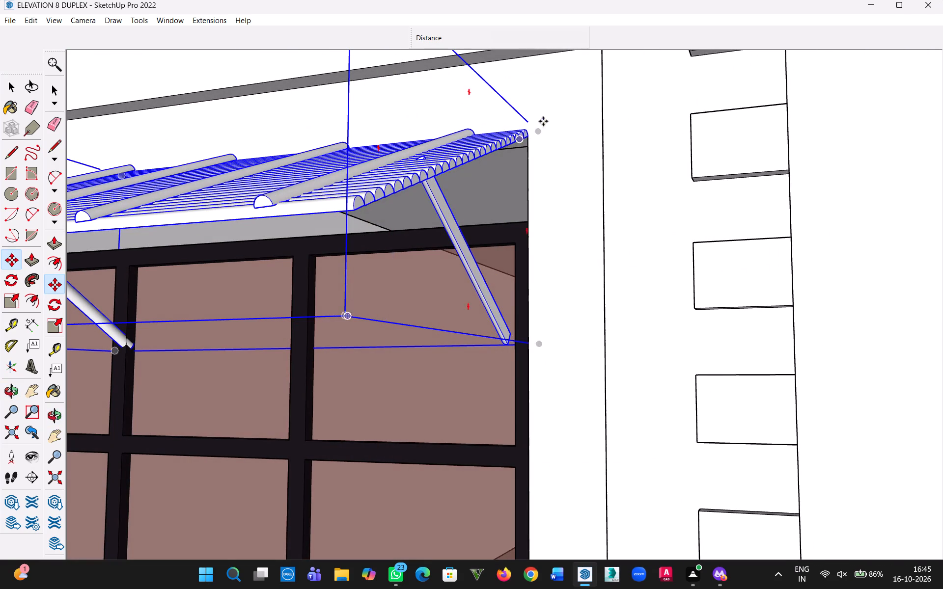
Move the bamboo roof by its rear end corner 6" along the wall, past the window opening's edge nearest the entrance.
{"action": "scroll", "coordinate": [528, 140], "scroll_direction": "up", "scroll_amount": 11}
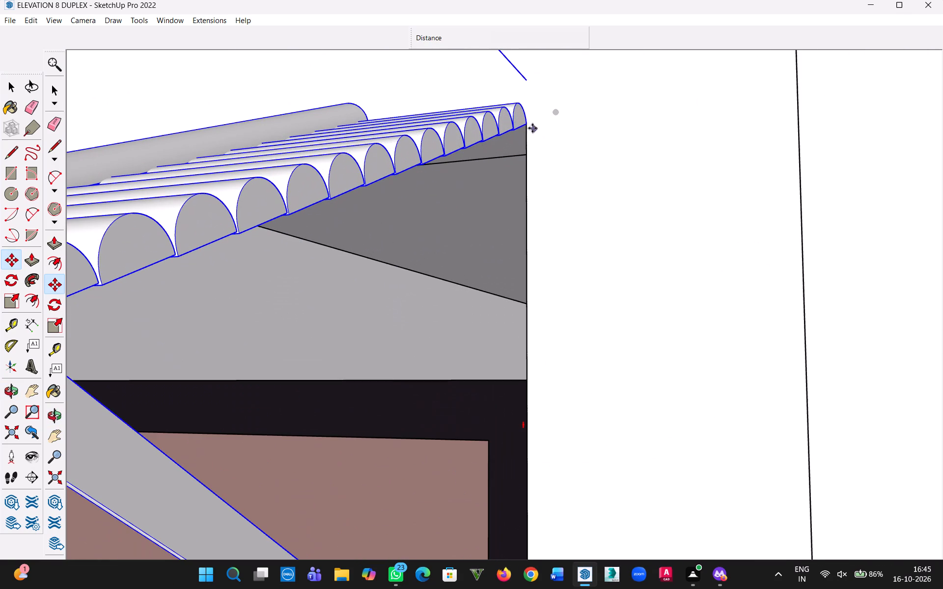
{"action": "left_click", "coordinate": [526, 125]}
{"action": "scroll", "coordinate": [556, 123], "scroll_direction": "down", "scroll_amount": 3}
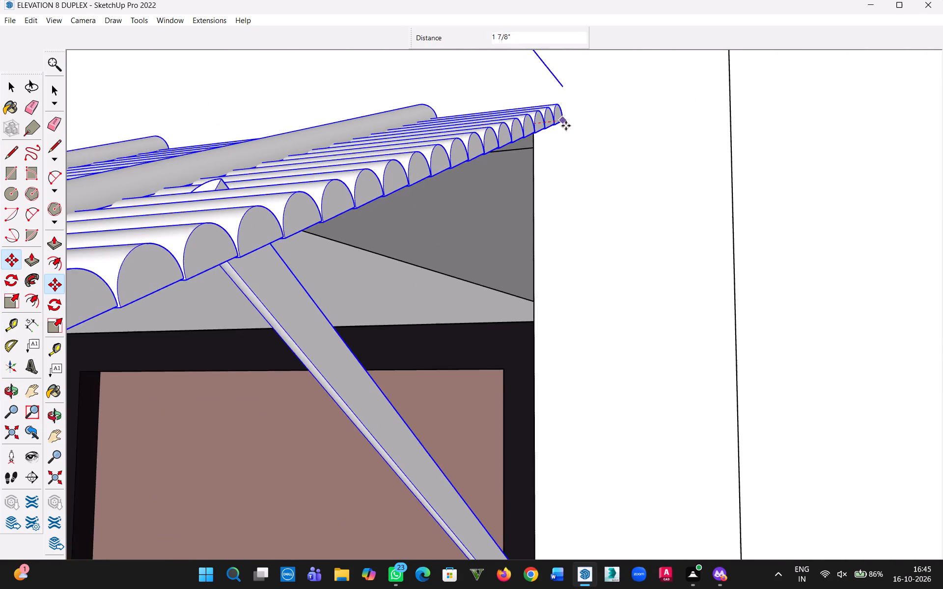
{"action": "scroll", "coordinate": [566, 126], "scroll_direction": "down", "scroll_amount": 1}
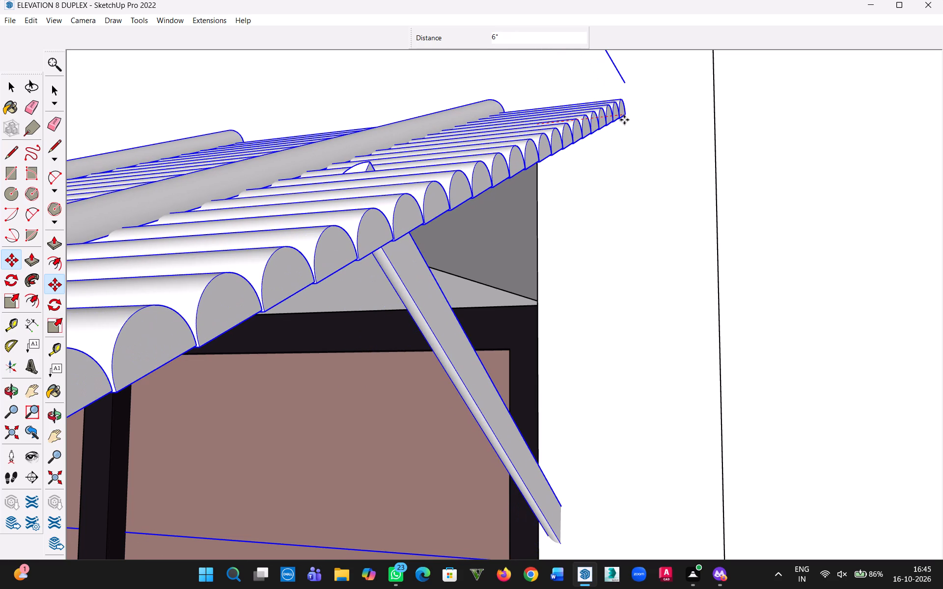
{"action": "left_click", "coordinate": [624, 120]}
Stretch the bamboo roof along its length by a green-axis scale of 1.65, so it spans beyond the window opening's far edge.
{"action": "scroll", "coordinate": [564, 208], "scroll_direction": "down", "scroll_amount": 6}
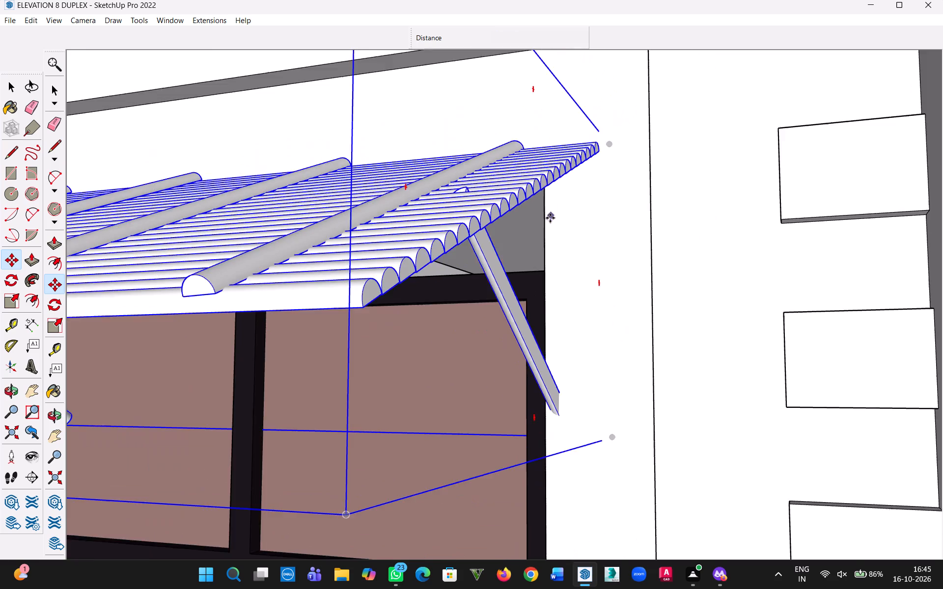
{"action": "scroll", "coordinate": [550, 218], "scroll_direction": "down", "scroll_amount": 8}
{"action": "middle_click_drag", "start_coordinate": [499, 269], "coordinate": [722, 266]}
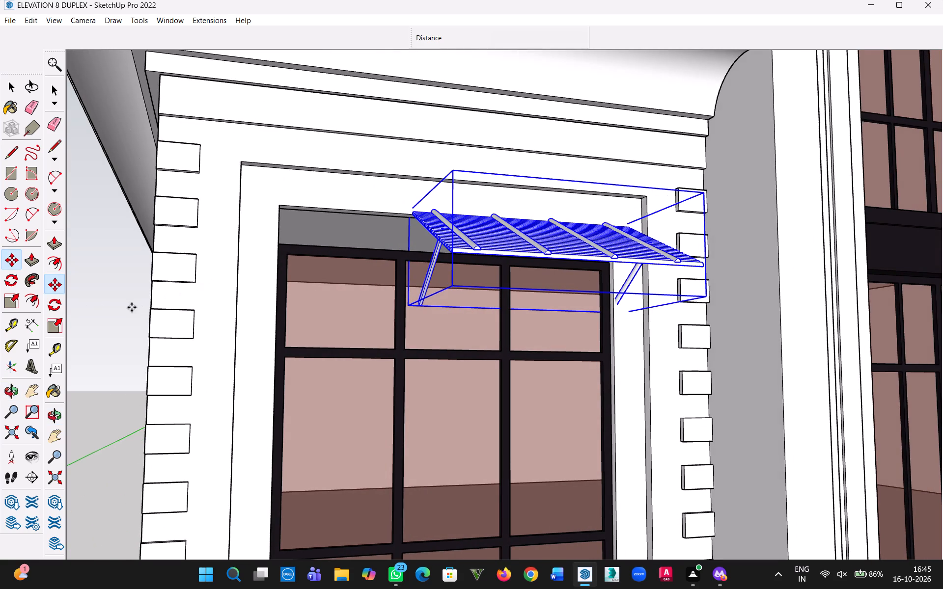
{"action": "left_click", "coordinate": [8, 305]}
{"action": "scroll", "coordinate": [411, 228], "scroll_direction": "up", "scroll_amount": 3}
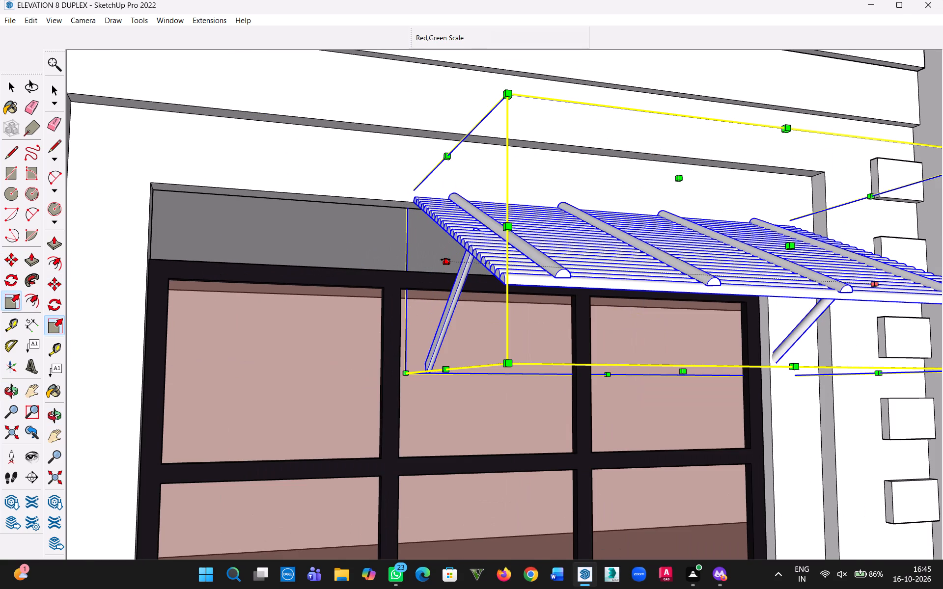
{"action": "left_click", "coordinate": [445, 260]}
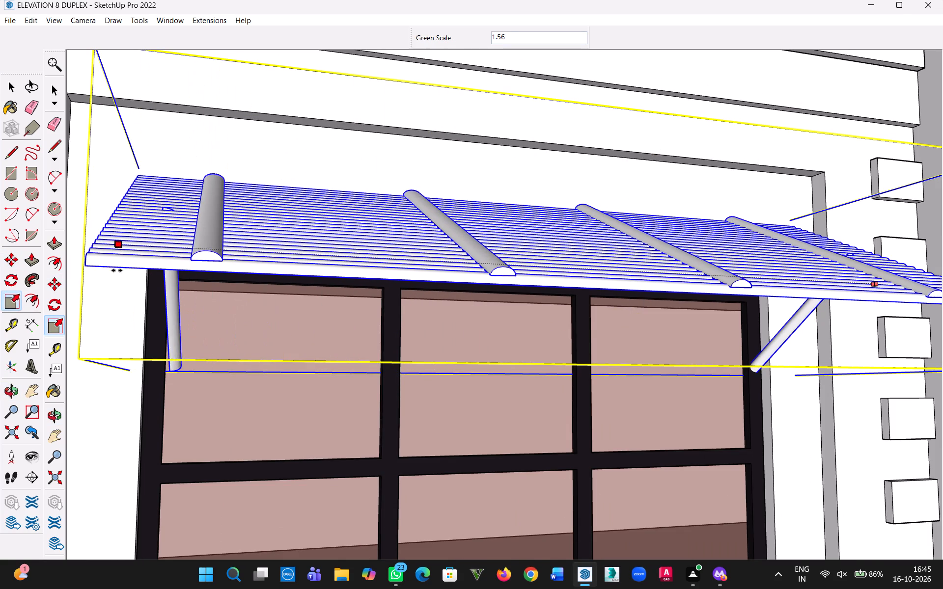
{"action": "scroll", "coordinate": [114, 268], "scroll_direction": "down", "scroll_amount": 4}
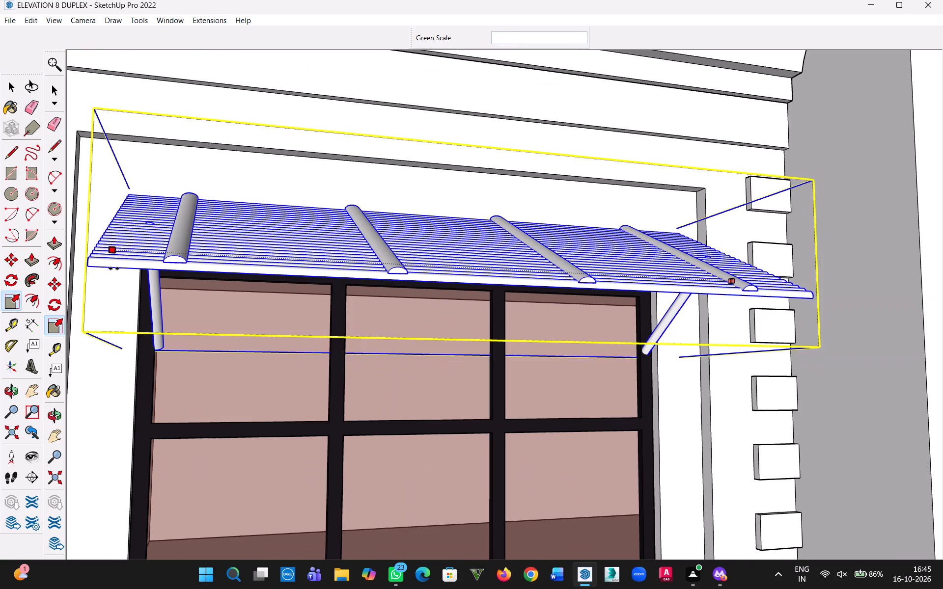
{"action": "key", "text": "h"}
{"action": "left_click_drag", "start_coordinate": [114, 268], "coordinate": [270, 269]}
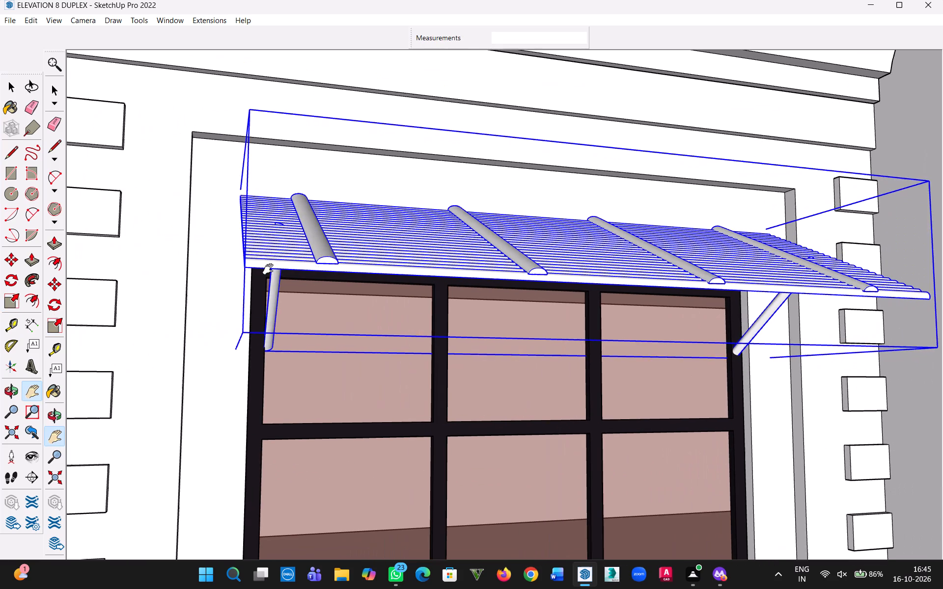
{"action": "key", "text": "Escape"}
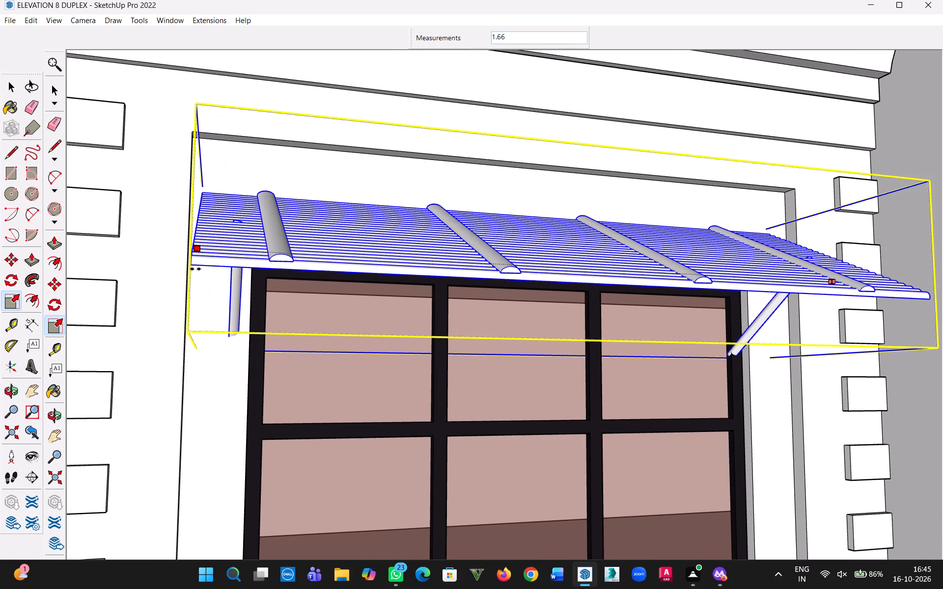
{"action": "left_click", "coordinate": [200, 269]}
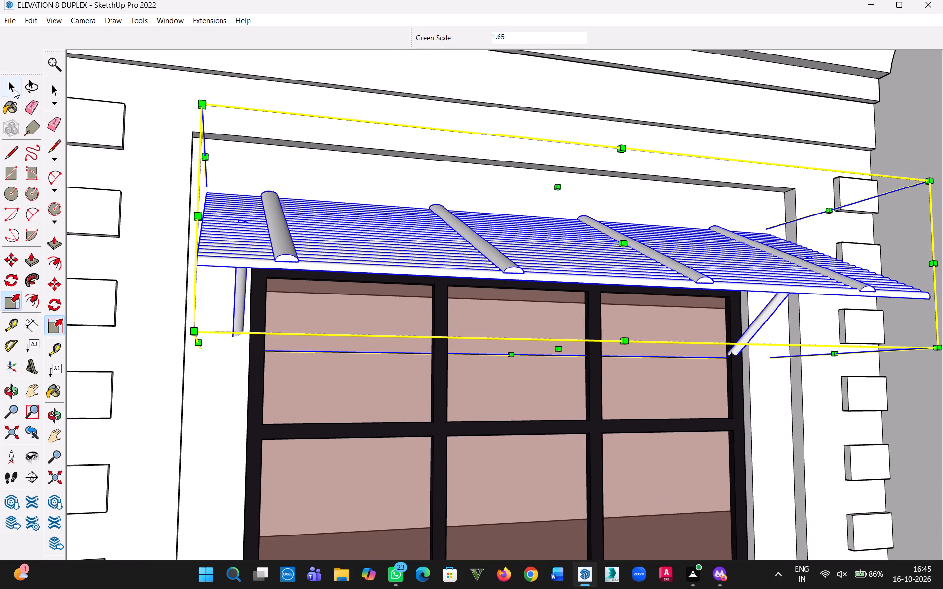
{"action": "left_click", "coordinate": [9, 89]}
Add a vertical guide line 3" outside the window opening's side edge nearest the entrance.
{"action": "left_click", "coordinate": [403, 152]}
{"action": "scroll", "coordinate": [526, 282], "scroll_direction": "down", "scroll_amount": 8}
{"action": "middle_click_drag", "start_coordinate": [515, 299], "coordinate": [479, 263]}
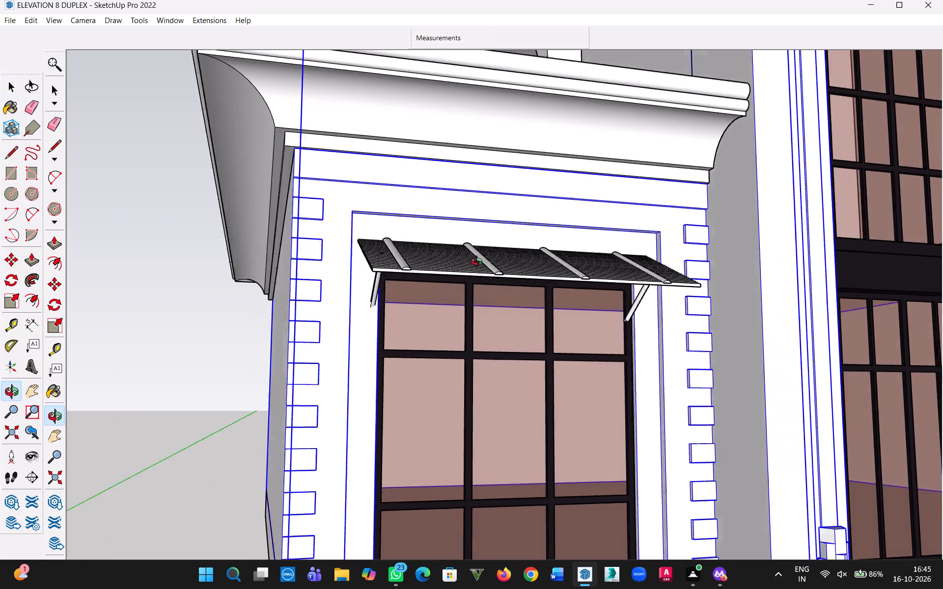
{"action": "middle_click_drag", "start_coordinate": [479, 263], "coordinate": [448, 232]}
{"action": "scroll", "coordinate": [463, 272], "scroll_direction": "down", "scroll_amount": 3}
{"action": "scroll", "coordinate": [524, 243], "scroll_direction": "up", "scroll_amount": 3}
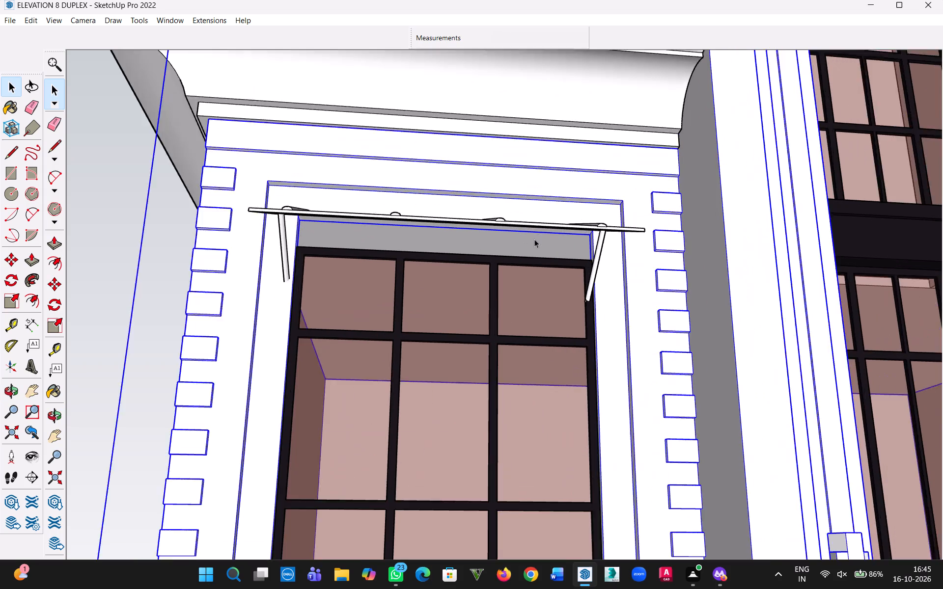
{"action": "scroll", "coordinate": [534, 239], "scroll_direction": "up", "scroll_amount": 3}
{"action": "scroll", "coordinate": [612, 268], "scroll_direction": "up", "scroll_amount": 7}
{"action": "middle_click_drag", "start_coordinate": [585, 336], "coordinate": [510, 386]}
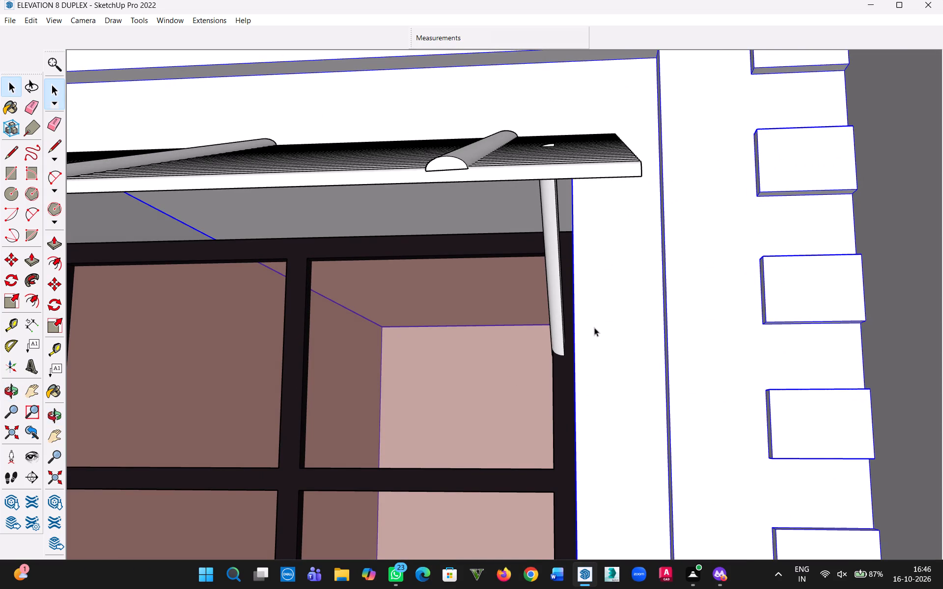
{"action": "key", "text": "t"}
{"action": "scroll", "coordinate": [611, 257], "scroll_direction": "up", "scroll_amount": 4}
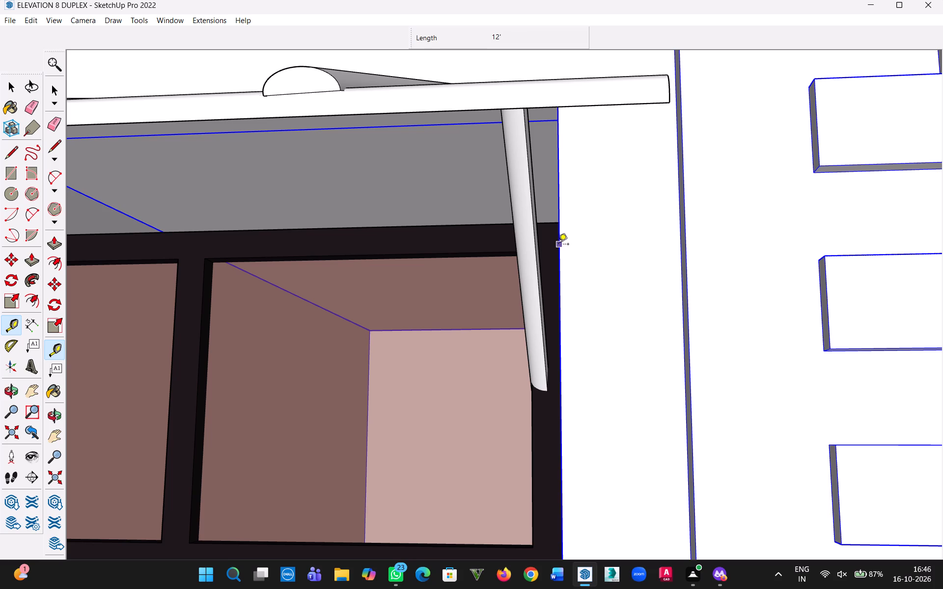
{"action": "left_click", "coordinate": [559, 245]}
{"action": "type", "text": "3\""}
{"action": "key", "text": "Return"}
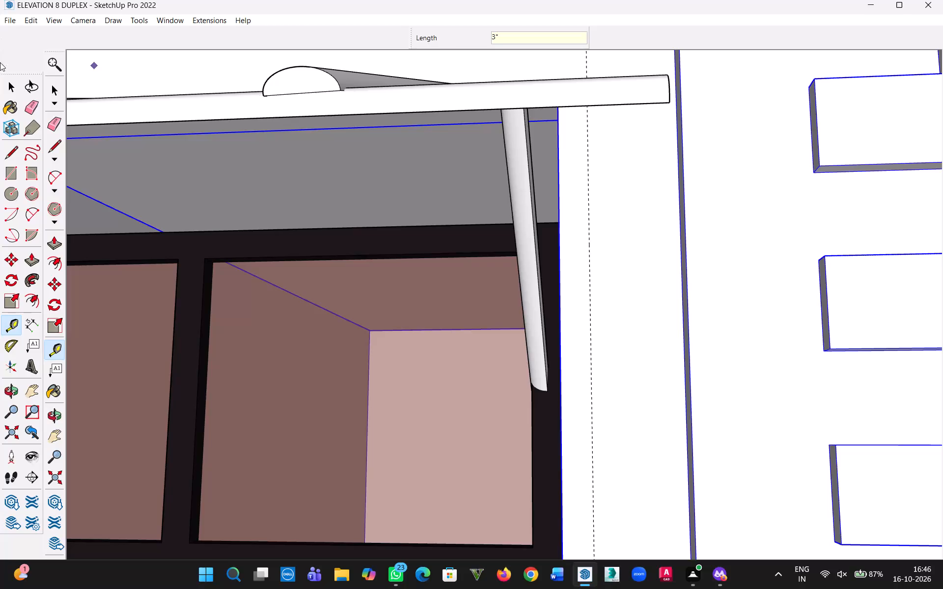
Move the bamboo roof along the wall by the lower end of its support brace nearest the entrance onto the guide line.
{"action": "left_click", "coordinate": [3, 78]}
{"action": "scroll", "coordinate": [559, 378], "scroll_direction": "up", "scroll_amount": 6}
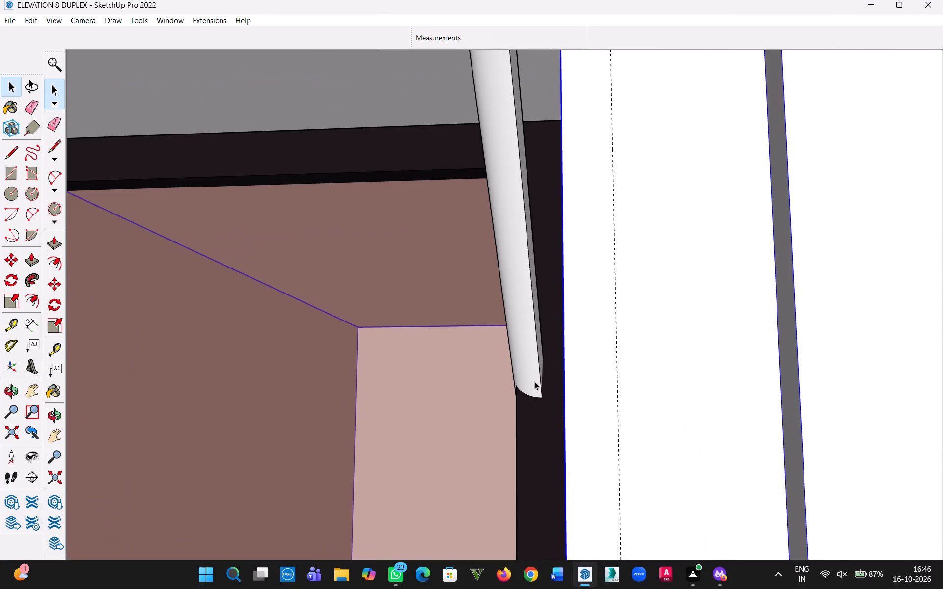
{"action": "left_click", "coordinate": [534, 381]}
{"action": "key", "text": "m"}
{"action": "left_click", "coordinate": [541, 398]}
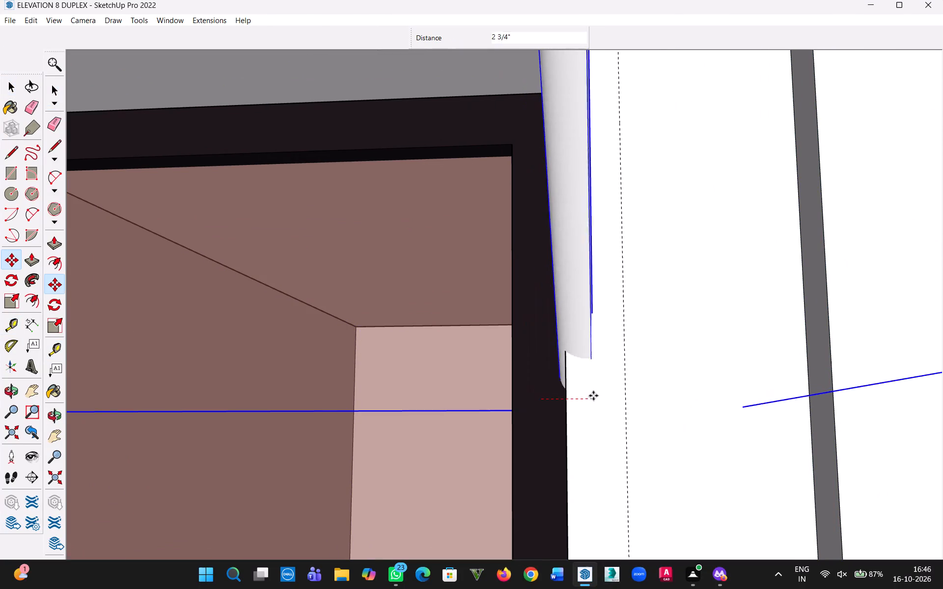
{"action": "left_click", "coordinate": [629, 394]}
Examine how the bamboo roof's entrance-side end, rear edge and support brace sit against the wall and guide line.
{"action": "scroll", "coordinate": [606, 411], "scroll_direction": "down", "scroll_amount": 11}
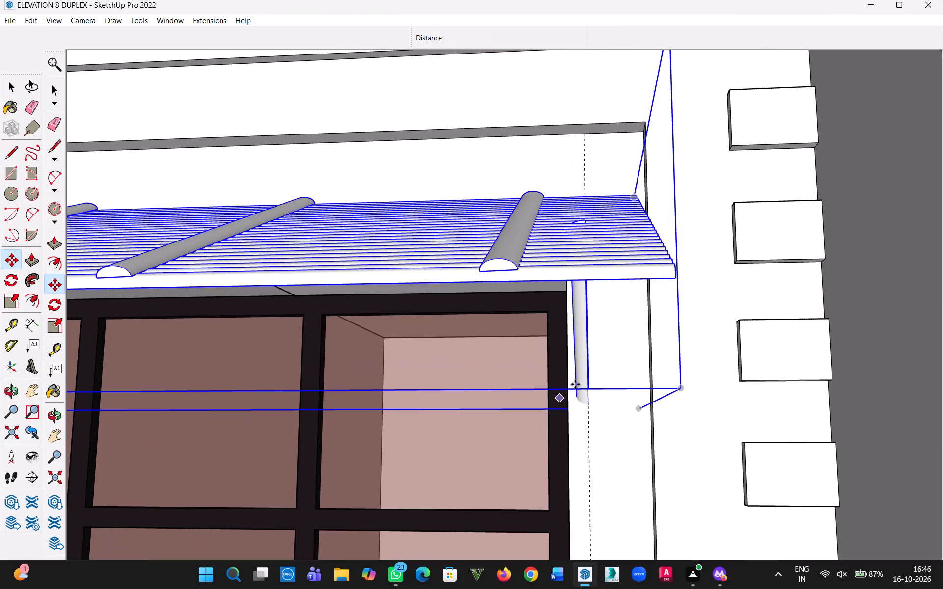
{"action": "middle_click_drag", "start_coordinate": [622, 357], "coordinate": [307, 281]}
{"action": "middle_click_drag", "start_coordinate": [314, 284], "coordinate": [394, 337]}
{"action": "scroll", "coordinate": [601, 215], "scroll_direction": "up", "scroll_amount": 6}
{"action": "middle_click_drag", "start_coordinate": [633, 218], "coordinate": [634, 241]}
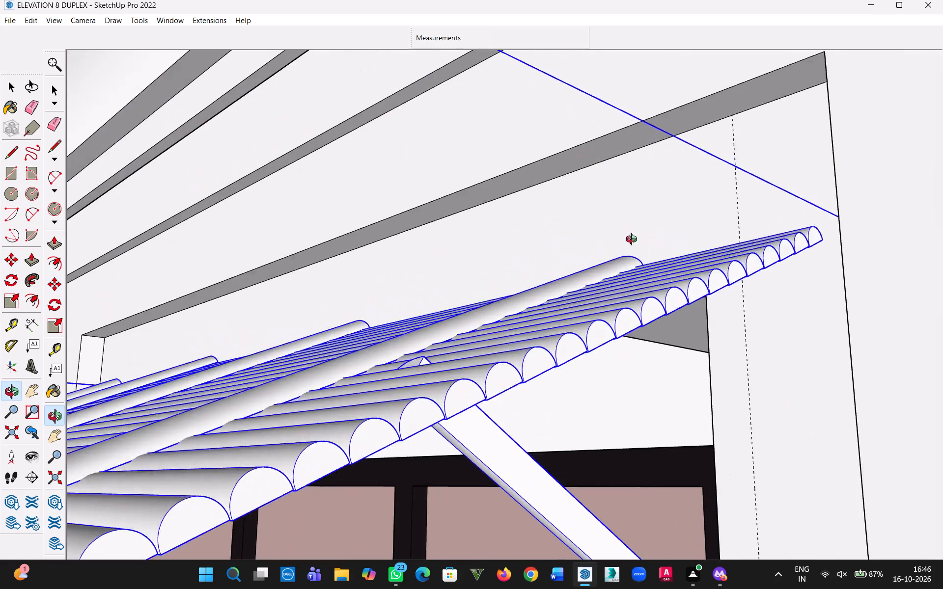
{"action": "middle_click_drag", "start_coordinate": [634, 241], "coordinate": [685, 475]}
{"action": "scroll", "coordinate": [724, 367], "scroll_direction": "down", "scroll_amount": 1}
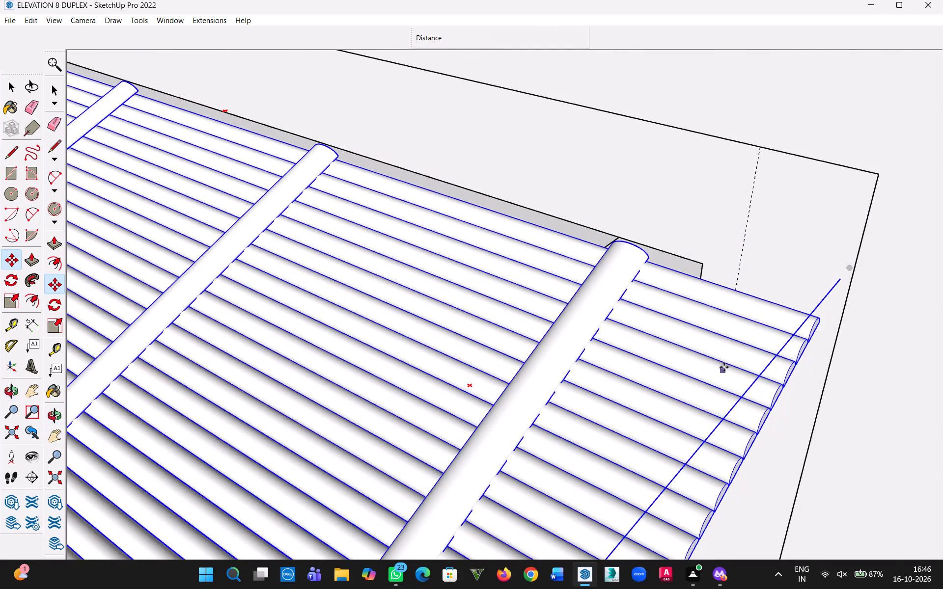
{"action": "scroll", "coordinate": [724, 367], "scroll_direction": "down", "scroll_amount": 5}
{"action": "middle_click_drag", "start_coordinate": [710, 396], "coordinate": [723, 226]}
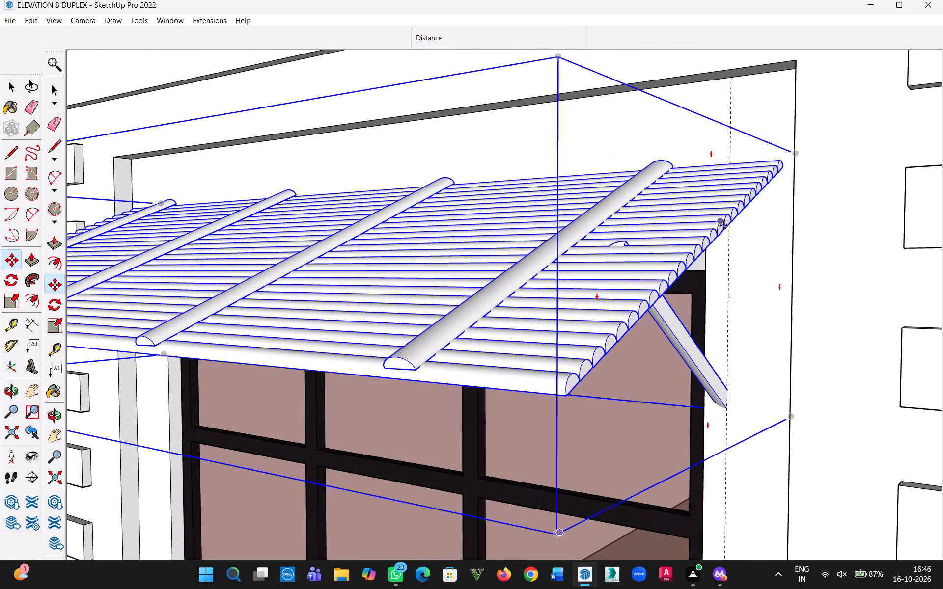
{"action": "scroll", "coordinate": [796, 158], "scroll_direction": "up", "scroll_amount": 12}
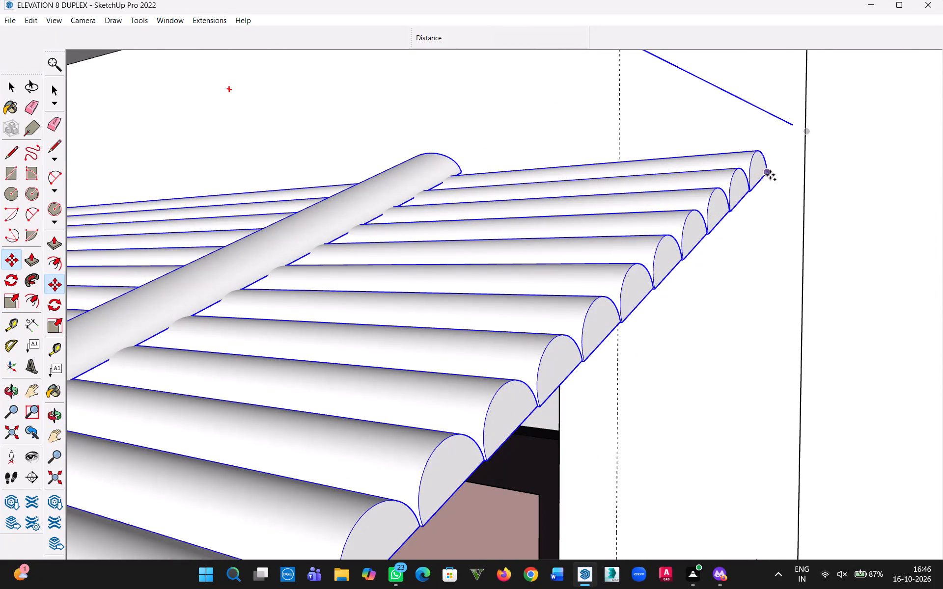
{"action": "middle_click_drag", "start_coordinate": [769, 186], "coordinate": [757, 422]}
{"action": "middle_click_drag", "start_coordinate": [759, 375], "coordinate": [784, 371]}
{"action": "middle_click_drag", "start_coordinate": [790, 368], "coordinate": [648, 281]}
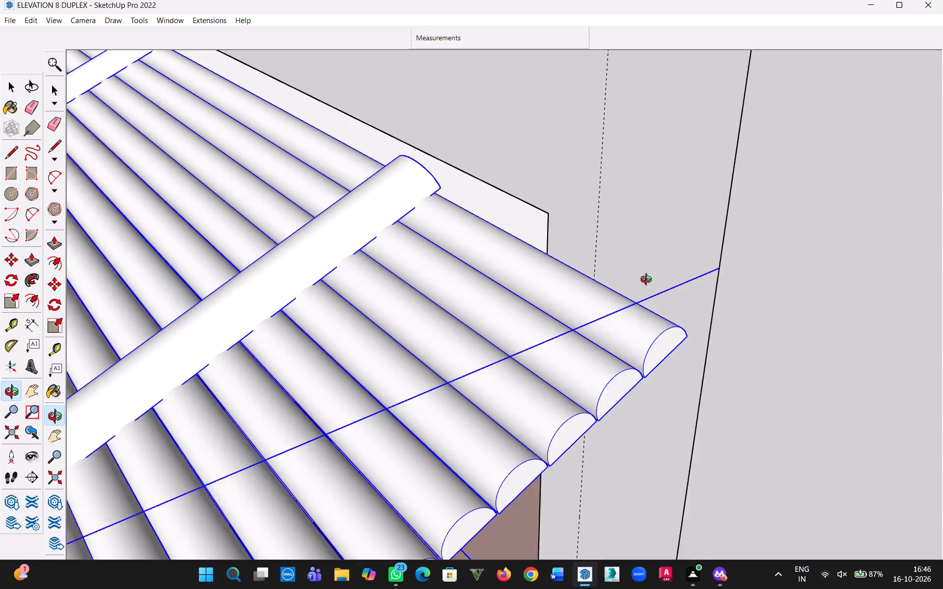
{"action": "middle_click_drag", "start_coordinate": [648, 281], "coordinate": [639, 270]}
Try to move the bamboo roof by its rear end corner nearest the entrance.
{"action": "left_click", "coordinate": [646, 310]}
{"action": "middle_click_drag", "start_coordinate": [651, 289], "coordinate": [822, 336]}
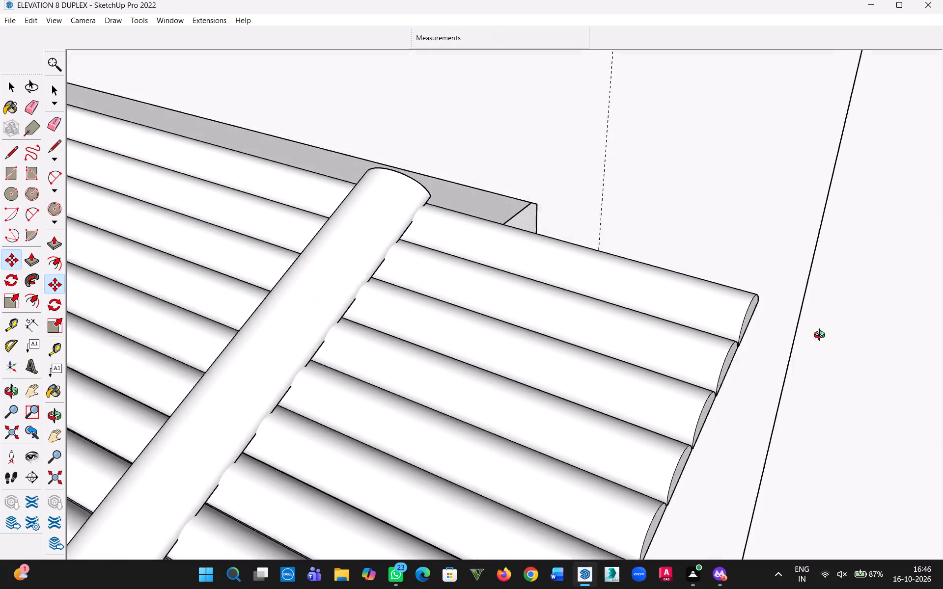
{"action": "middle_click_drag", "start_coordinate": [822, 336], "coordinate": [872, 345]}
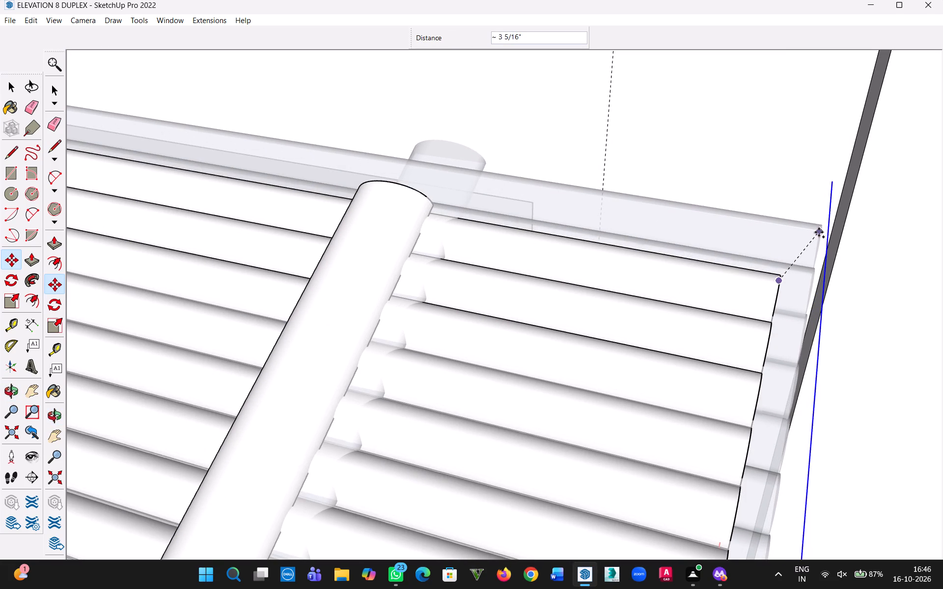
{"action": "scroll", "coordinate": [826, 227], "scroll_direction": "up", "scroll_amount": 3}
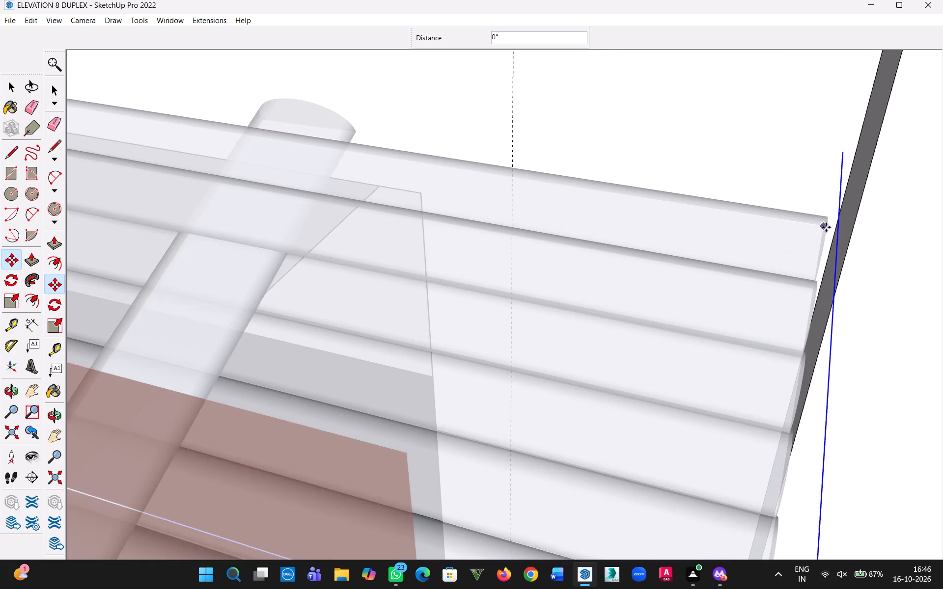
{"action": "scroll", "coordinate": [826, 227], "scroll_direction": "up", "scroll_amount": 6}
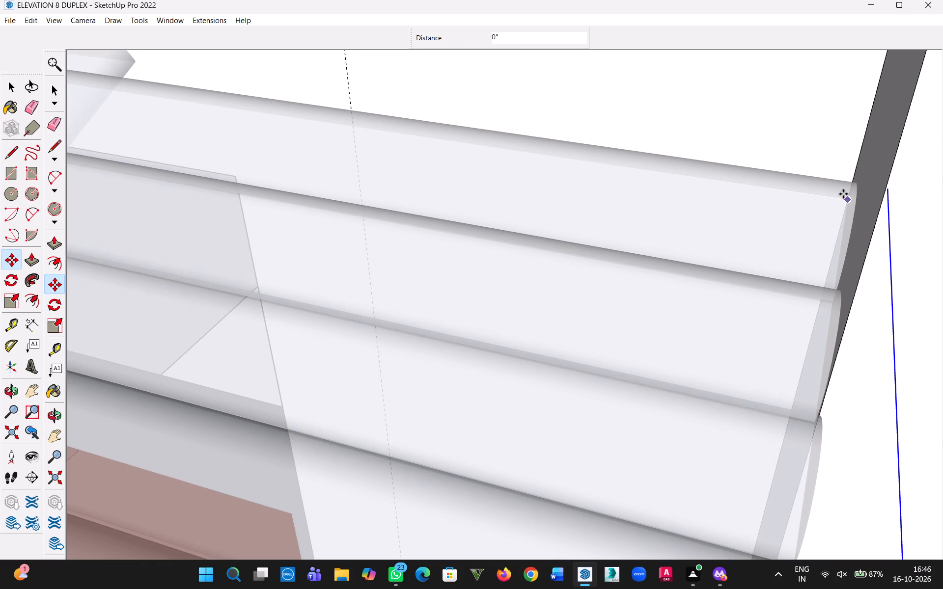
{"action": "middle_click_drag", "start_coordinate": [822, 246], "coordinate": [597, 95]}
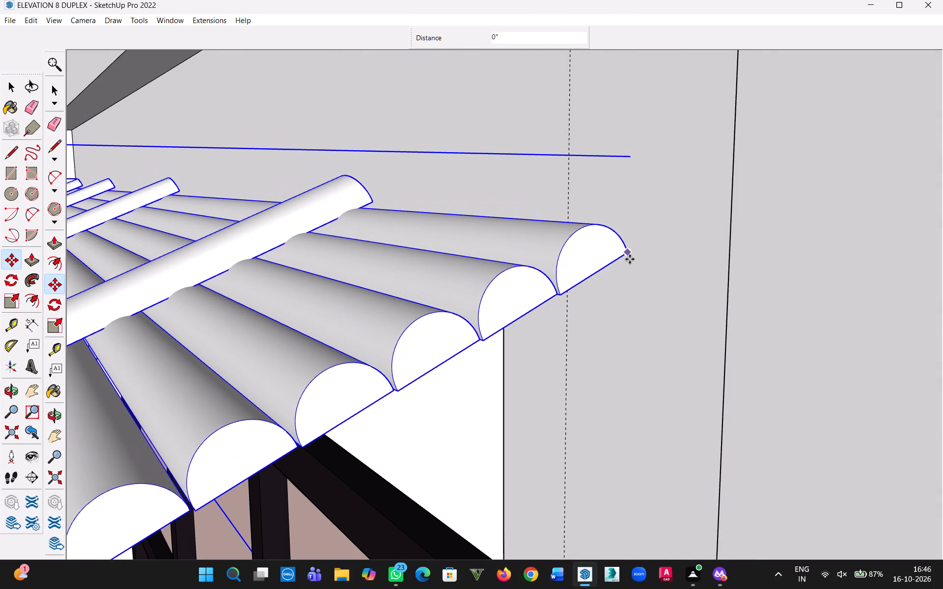
Undo the bamboo roof's placement moves, stretch and guide line at the ground-floor window.
{"action": "key", "text": "ctrl+z"}
{"action": "key", "text": "ctrl+z"}
{"action": "key", "text": "ctrl+z"}
{"action": "key", "text": "ctrl+z"}
{"action": "key", "text": "ctrl+z"}
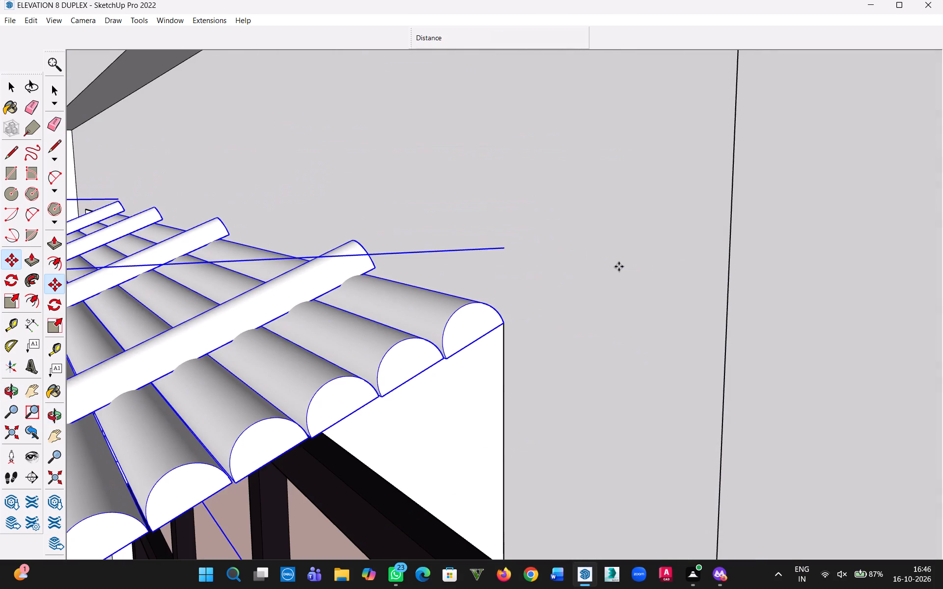
Explode the bamboo roof component lying on the ground beside the duplex.
{"action": "scroll", "coordinate": [465, 279], "scroll_direction": "down", "scroll_amount": 12}
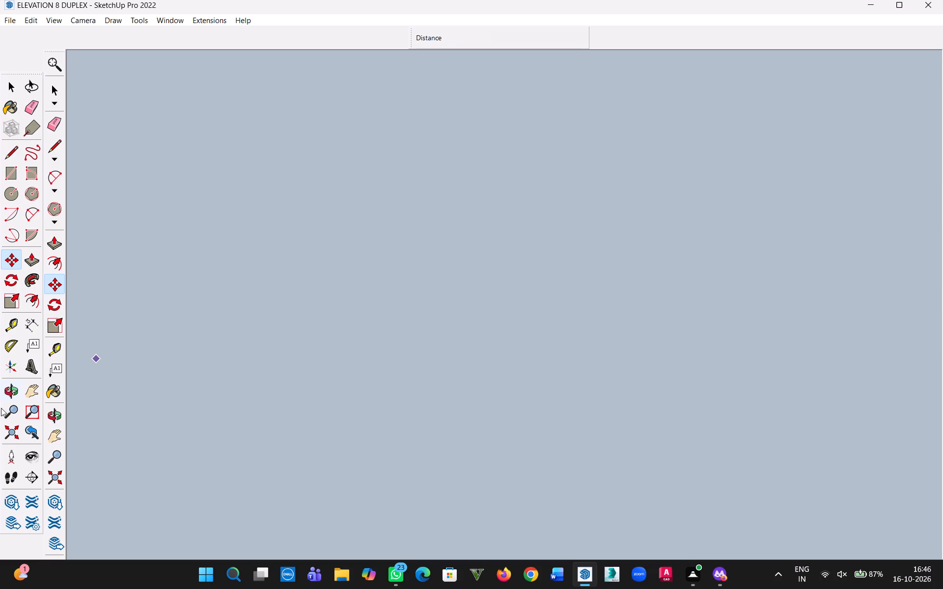
{"action": "left_click", "coordinate": [3, 432]}
{"action": "middle_click_drag", "start_coordinate": [312, 378], "coordinate": [873, 385]}
{"action": "scroll", "coordinate": [378, 356], "scroll_direction": "down", "scroll_amount": 2}
{"action": "key", "text": "h"}
{"action": "left_click_drag", "start_coordinate": [331, 352], "coordinate": [704, 339]}
{"action": "middle_click_drag", "start_coordinate": [511, 341], "coordinate": [345, 345]}
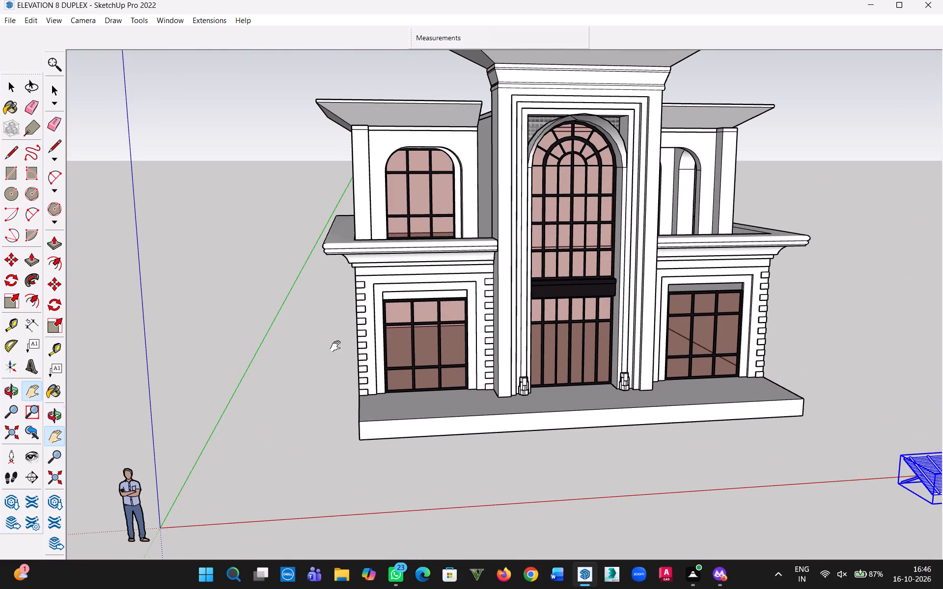
{"action": "middle_click", "coordinate": [326, 349]}
{"action": "scroll", "coordinate": [922, 446], "scroll_direction": "up", "scroll_amount": 4}
{"action": "key", "text": "h"}
{"action": "left_click_drag", "start_coordinate": [847, 487], "coordinate": [481, 382]}
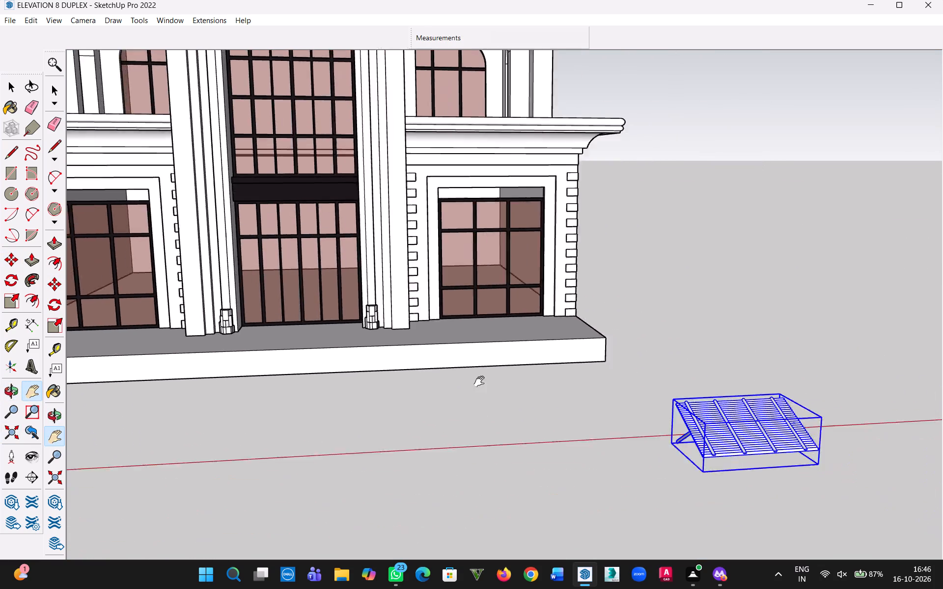
{"action": "left_click_drag", "start_coordinate": [481, 382], "coordinate": [391, 349]}
{"action": "middle_click_drag", "start_coordinate": [472, 359], "coordinate": [690, 368]}
{"action": "scroll", "coordinate": [936, 399], "scroll_direction": "up", "scroll_amount": 17}
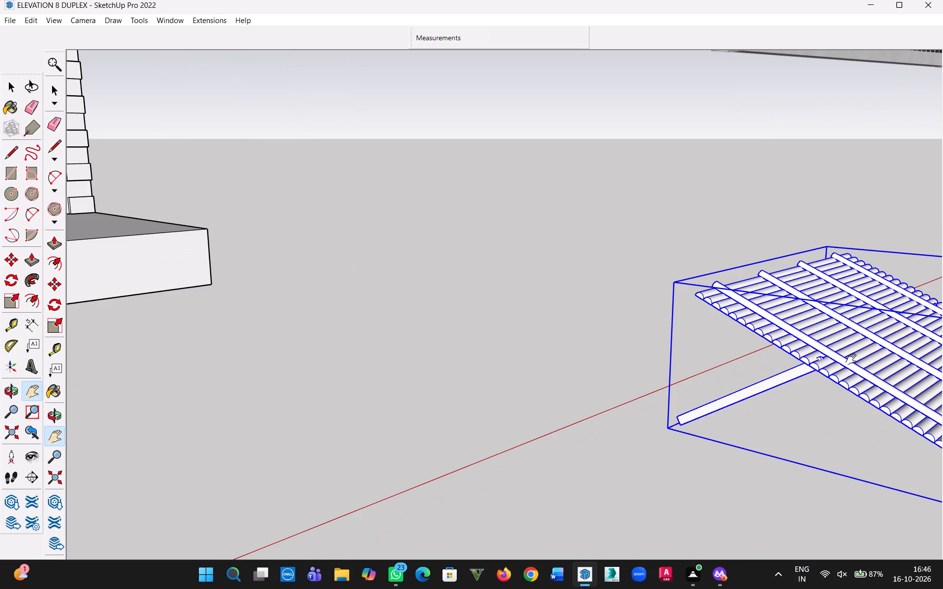
{"action": "left_click", "coordinate": [13, 83]}
{"action": "left_click", "coordinate": [866, 351]}
{"action": "scroll", "coordinate": [814, 379], "scroll_direction": "up", "scroll_amount": 1}
{"action": "middle_click_drag", "start_coordinate": [814, 379], "coordinate": [829, 358]}
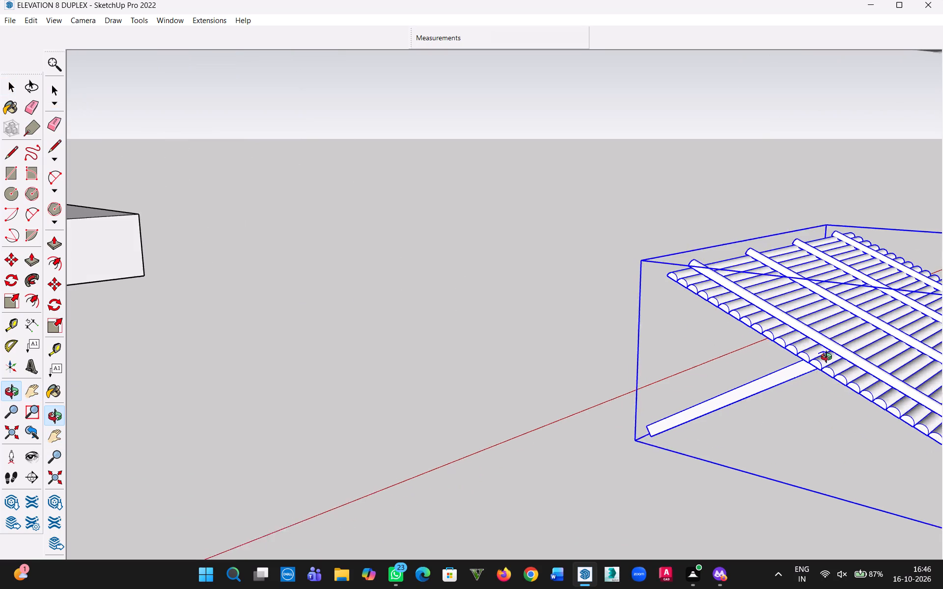
{"action": "middle_click_drag", "start_coordinate": [829, 358], "coordinate": [786, 337]}
{"action": "right_click", "coordinate": [806, 258]}
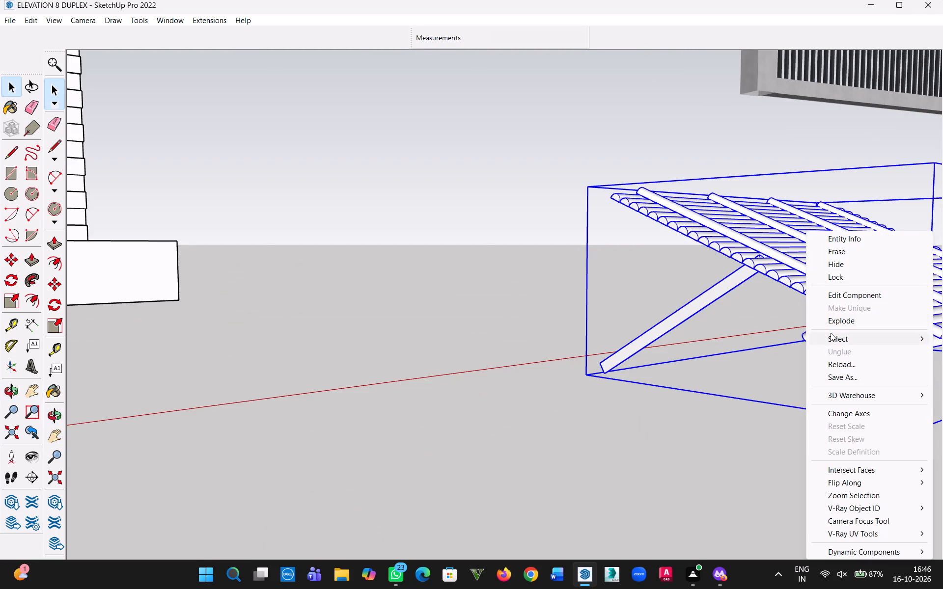
{"action": "left_click", "coordinate": [841, 316]}
Delete the two support braces underneath the bamboo roof.
{"action": "left_click", "coordinate": [692, 309]}
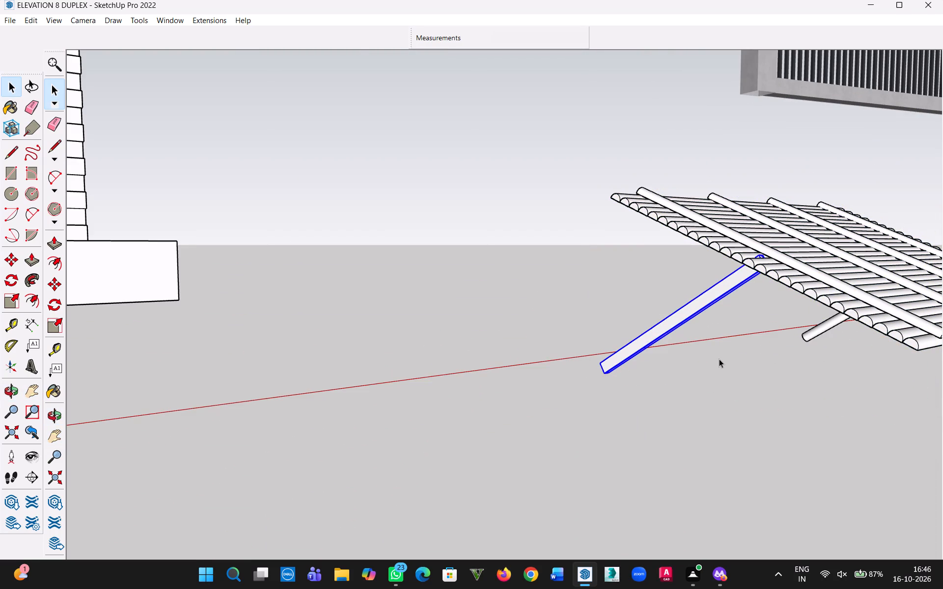
{"action": "key", "text": "Delete"}
{"action": "middle_click_drag", "start_coordinate": [703, 353], "coordinate": [831, 341]}
{"action": "left_click", "coordinate": [844, 297]}
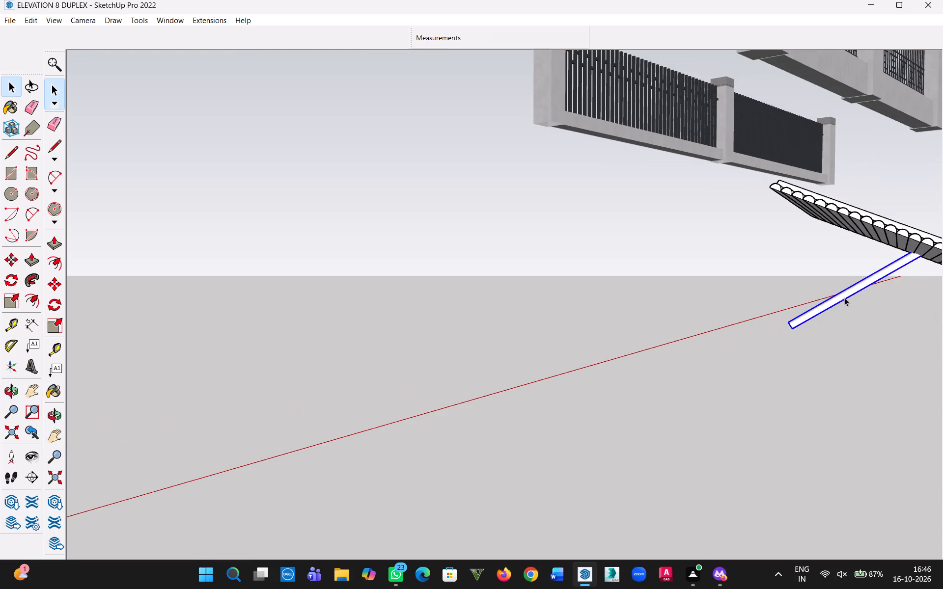
{"action": "key", "text": "Delete"}
Examine the remaining bamboo roof panel from several angles and look through its group options.
{"action": "middle_click_drag", "start_coordinate": [858, 350], "coordinate": [601, 405]}
{"action": "scroll", "coordinate": [589, 381], "scroll_direction": "down", "scroll_amount": 9}
{"action": "middle_click_drag", "start_coordinate": [368, 415], "coordinate": [405, 405]}
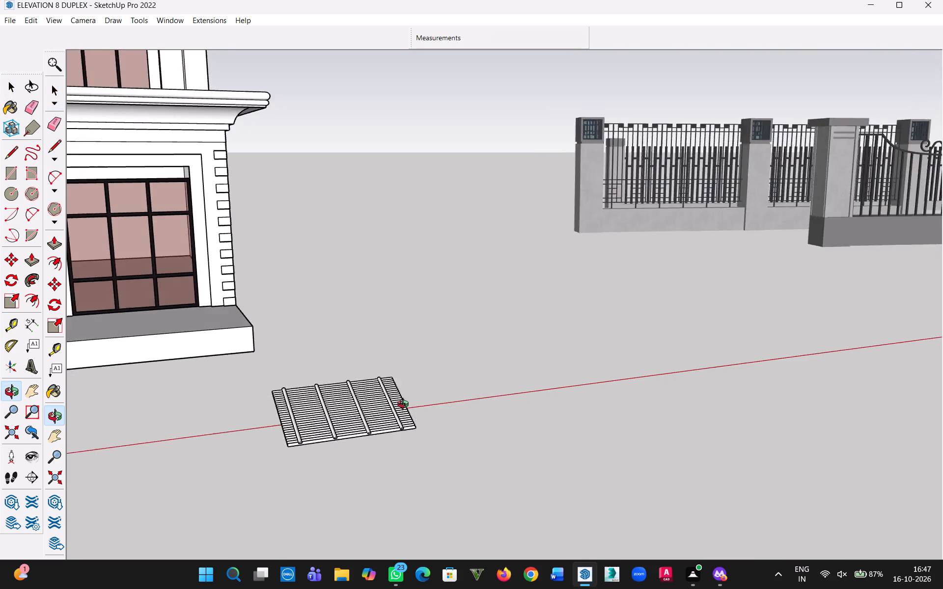
{"action": "middle_click_drag", "start_coordinate": [405, 405], "coordinate": [515, 390]}
{"action": "left_click", "coordinate": [437, 402]}
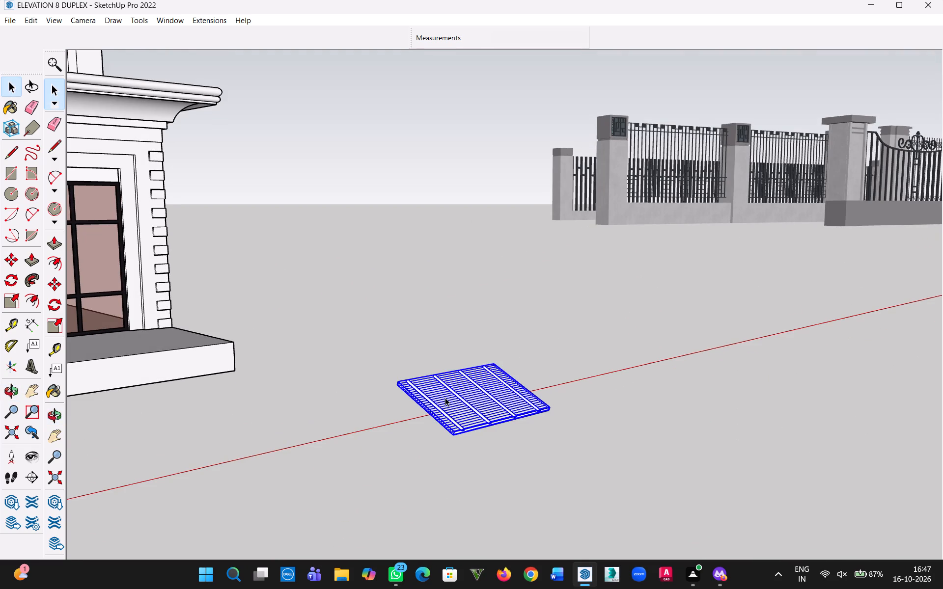
{"action": "right_click", "coordinate": [451, 391]}
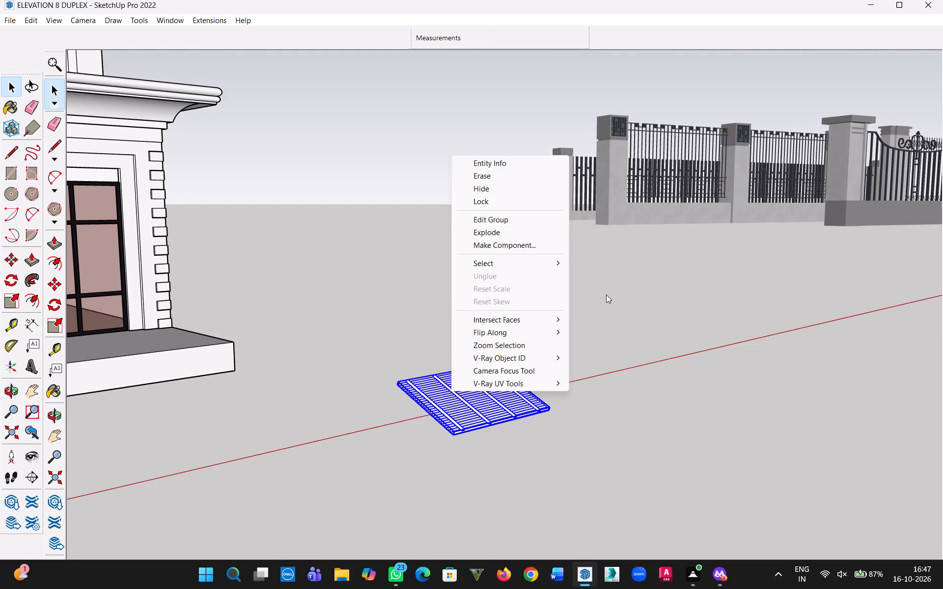
{"action": "left_click", "coordinate": [606, 294]}
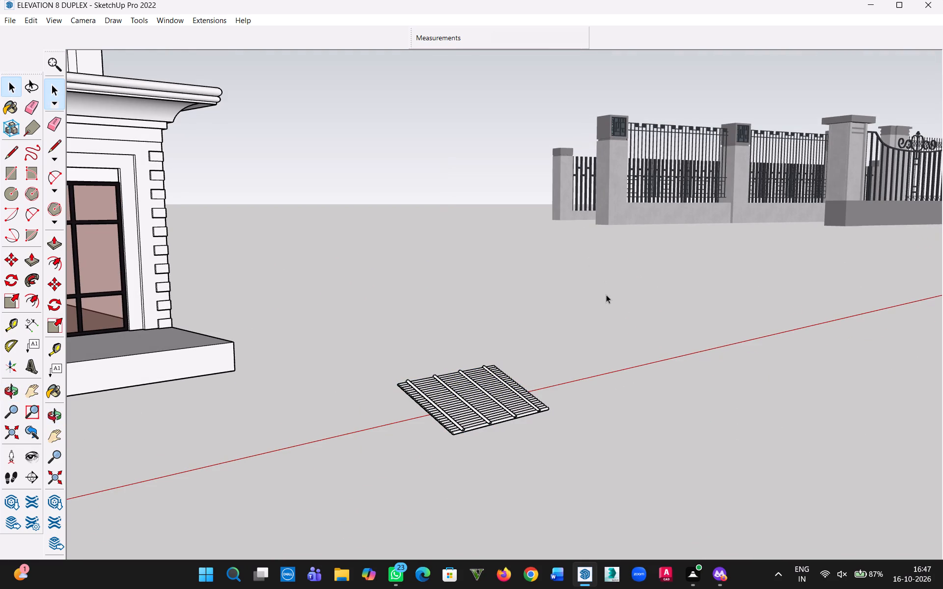
{"action": "left_click", "coordinate": [500, 391]}
{"action": "scroll", "coordinate": [488, 409], "scroll_direction": "up", "scroll_amount": 9}
{"action": "middle_click_drag", "start_coordinate": [449, 430], "coordinate": [450, 431]}
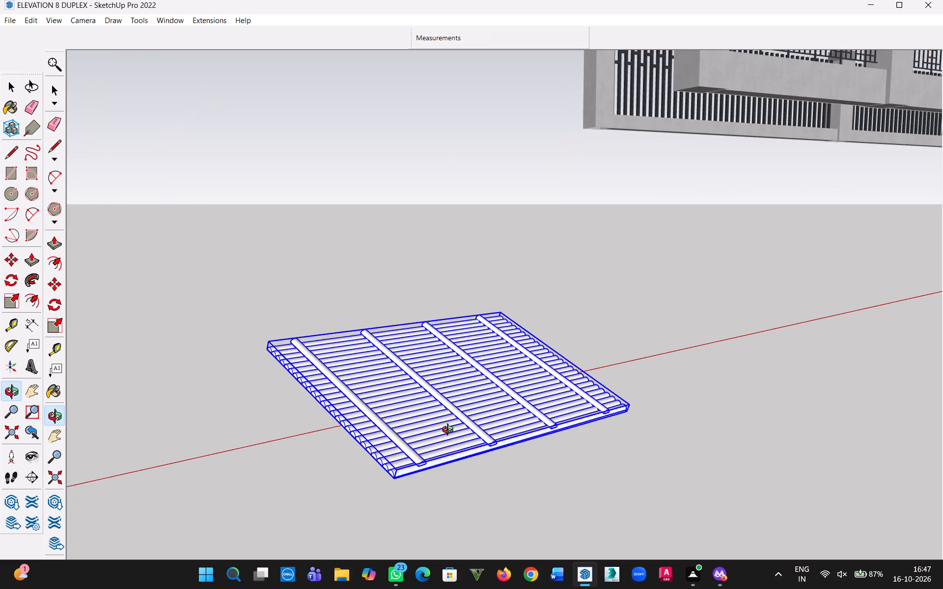
{"action": "middle_click_drag", "start_coordinate": [450, 431], "coordinate": [732, 222]}
{"action": "middle_click_drag", "start_coordinate": [726, 240], "coordinate": [399, 510]}
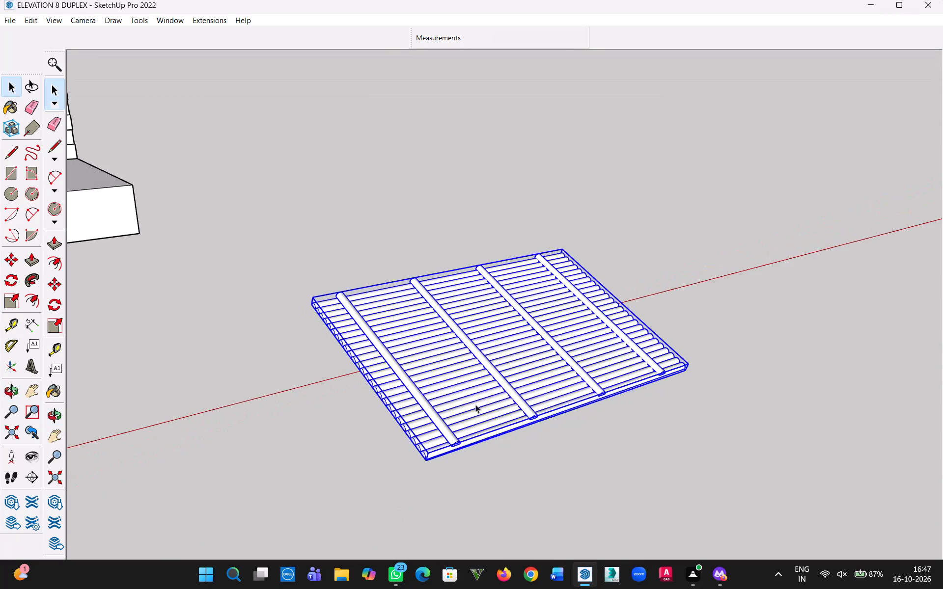
{"action": "right_click", "coordinate": [476, 400]}
{"action": "left_click", "coordinate": [430, 364]}
{"action": "left_click", "coordinate": [427, 255]}
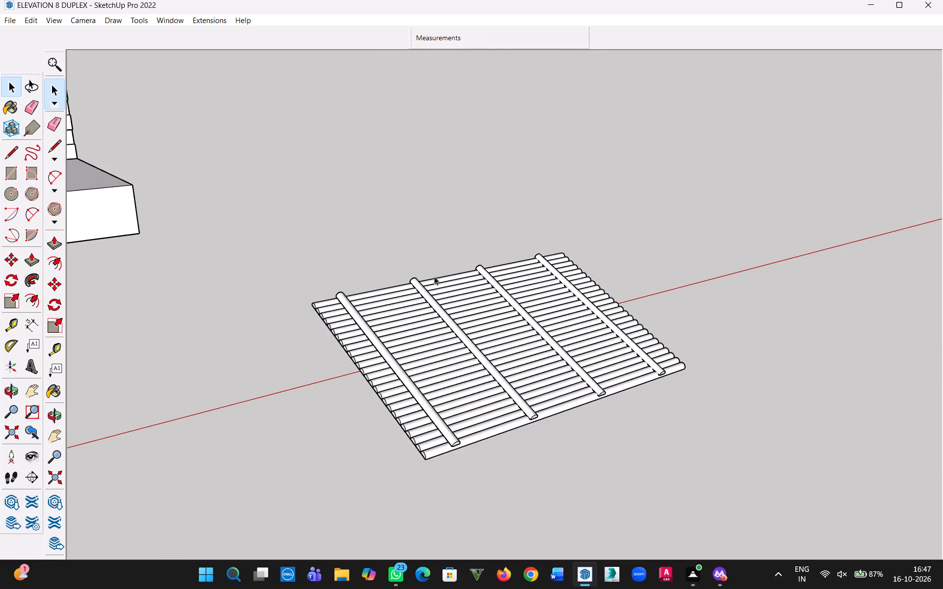
Paint the bamboo roof panel dark grey, comparing Color M06 and Color M07 and keeping Color M06.
{"action": "key", "text": "b"}
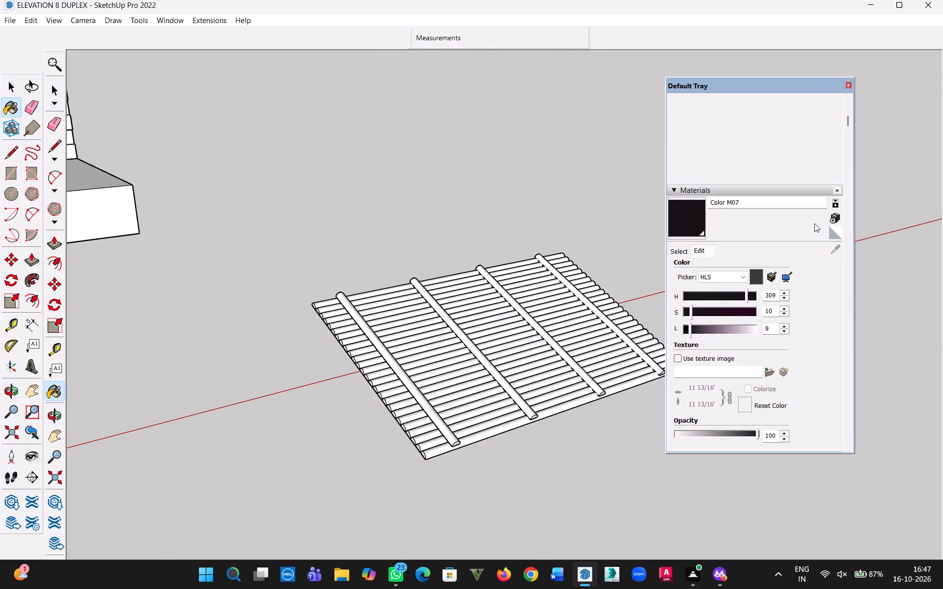
{"action": "left_click", "coordinate": [685, 254]}
{"action": "scroll", "coordinate": [763, 362], "scroll_direction": "down", "scroll_amount": 5}
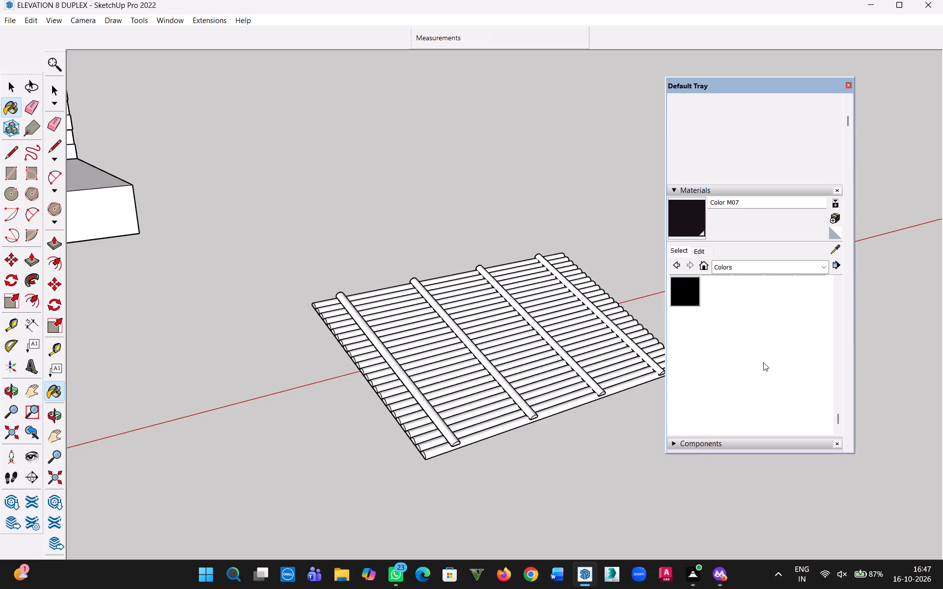
{"action": "scroll", "coordinate": [763, 362], "scroll_direction": "down", "scroll_amount": 1}
{"action": "scroll", "coordinate": [763, 363], "scroll_direction": "up", "scroll_amount": 2}
{"action": "left_click", "coordinate": [749, 318]}
{"action": "left_click", "coordinate": [523, 368]}
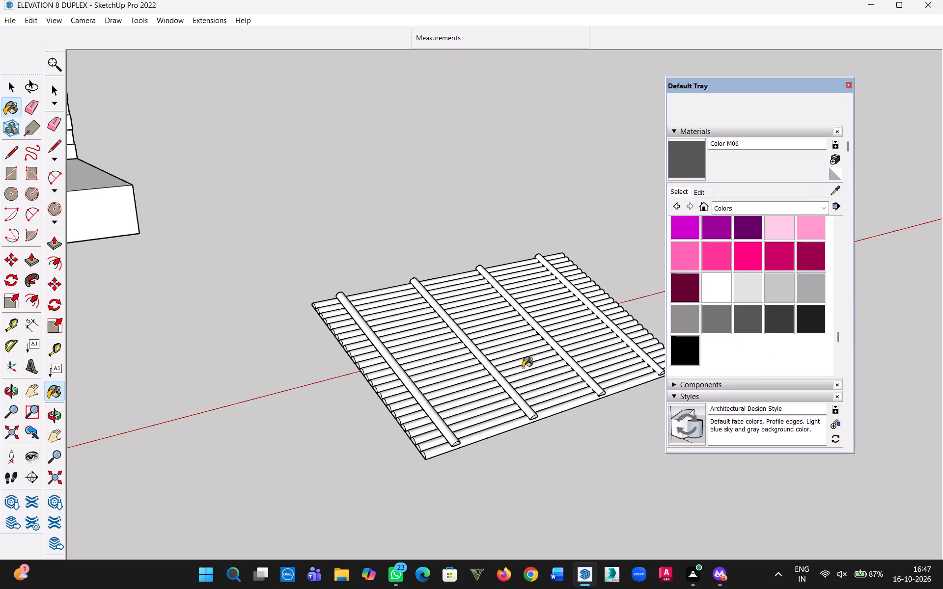
{"action": "left_click", "coordinate": [776, 318]}
{"action": "left_click", "coordinate": [567, 342]}
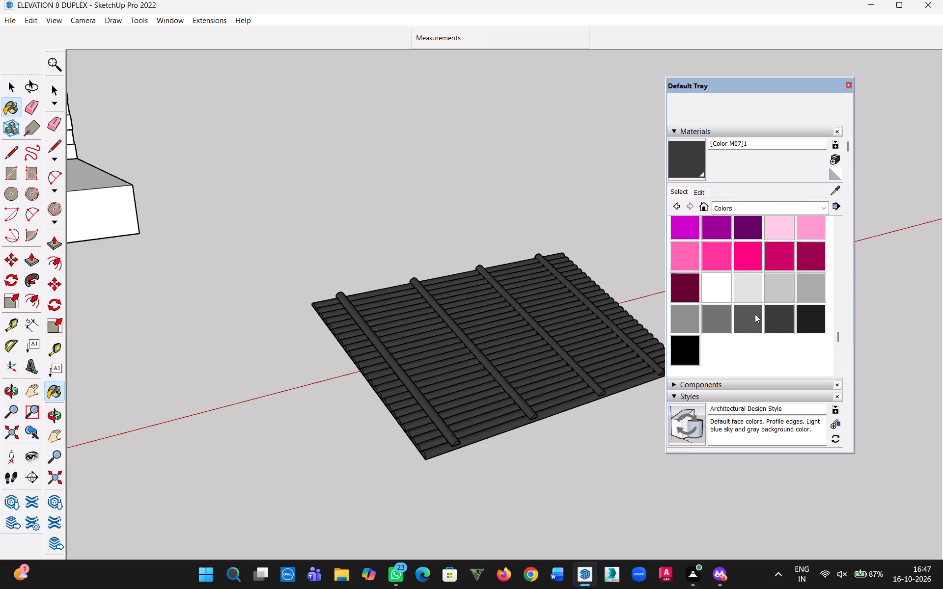
{"action": "left_click", "coordinate": [755, 314]}
{"action": "left_click", "coordinate": [501, 336]}
{"action": "left_click", "coordinate": [10, 86]}
{"action": "left_click", "coordinate": [400, 189]}
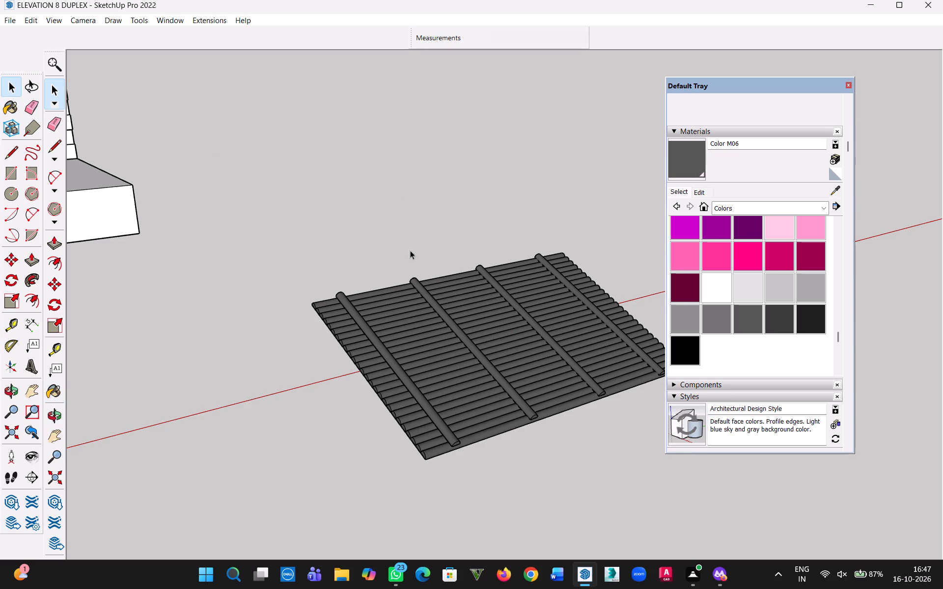
Copy the dark grey bamboo roof from the ground to the upper left corner of the facade's left ground-floor window opening.
{"action": "middle_click_drag", "start_coordinate": [354, 310], "coordinate": [642, 309]}
{"action": "scroll", "coordinate": [300, 352], "scroll_direction": "up", "scroll_amount": 6}
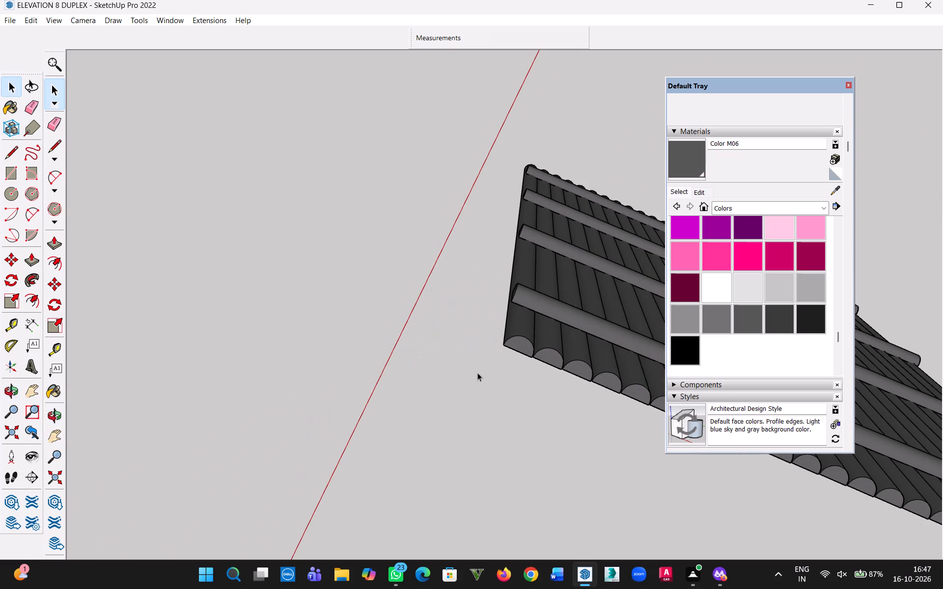
{"action": "key", "text": "m"}
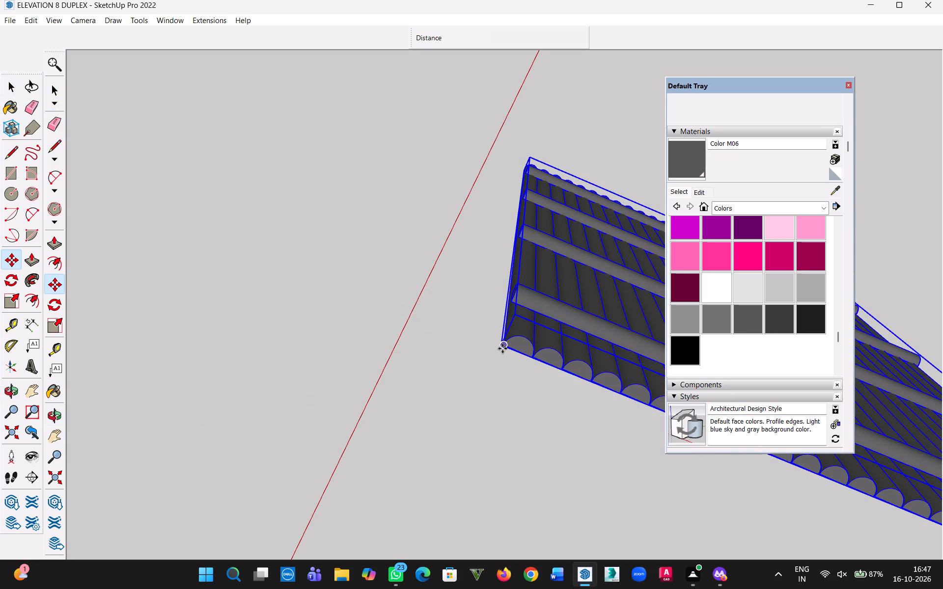
{"action": "left_click", "coordinate": [502, 348]}
{"action": "scroll", "coordinate": [320, 386], "scroll_direction": "down", "scroll_amount": 11}
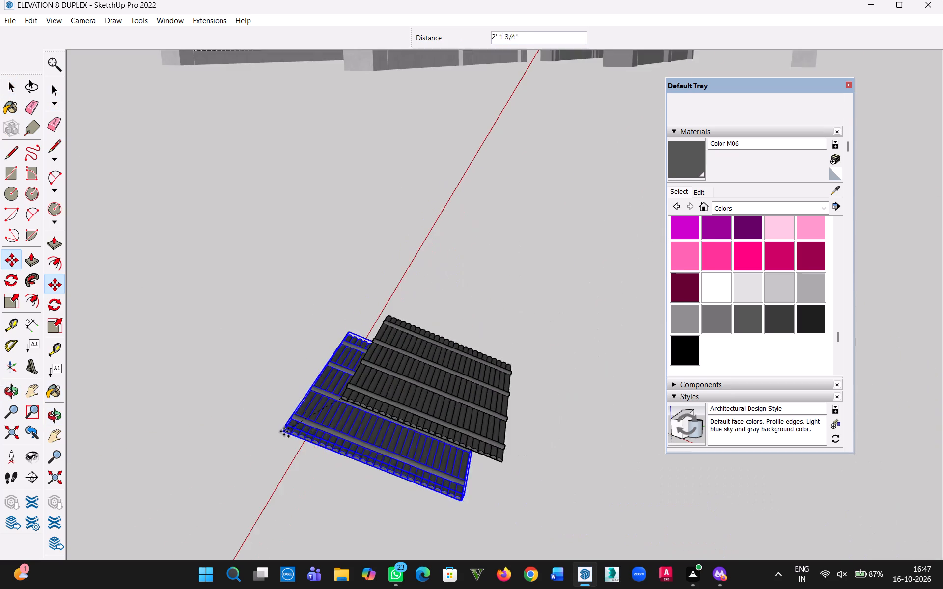
{"action": "key", "text": "h"}
{"action": "left_click_drag", "start_coordinate": [284, 431], "coordinate": [470, 348]}
{"action": "scroll", "coordinate": [387, 389], "scroll_direction": "down", "scroll_amount": 15}
{"action": "scroll", "coordinate": [294, 430], "scroll_direction": "down", "scroll_amount": 2}
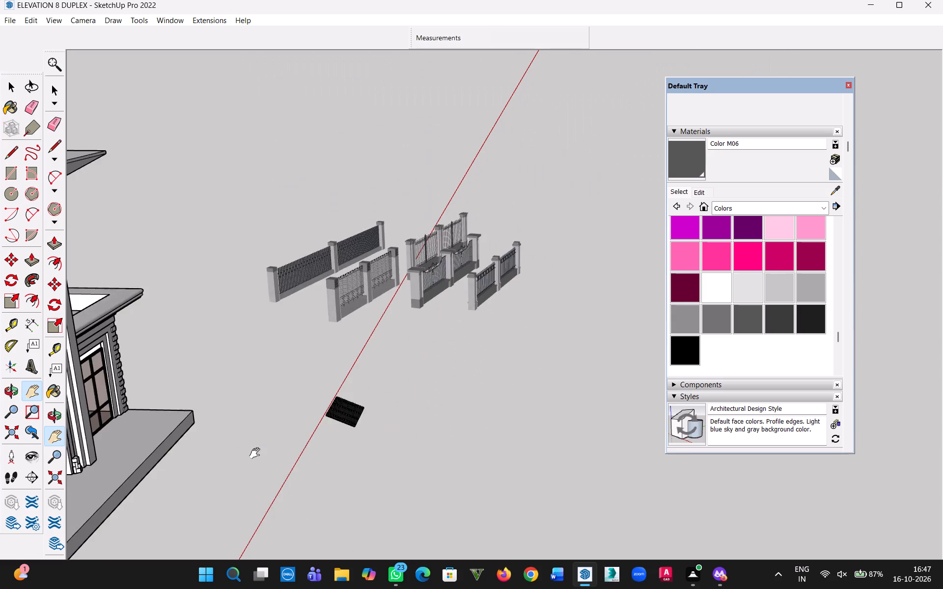
{"action": "scroll", "coordinate": [257, 454], "scroll_direction": "down", "scroll_amount": 5}
{"action": "left_click_drag", "start_coordinate": [243, 460], "coordinate": [458, 262]}
{"action": "middle_click_drag", "start_coordinate": [405, 305], "coordinate": [202, 443]}
{"action": "scroll", "coordinate": [255, 220], "scroll_direction": "up", "scroll_amount": 20}
{"action": "scroll", "coordinate": [255, 220], "scroll_direction": "up", "scroll_amount": 1}
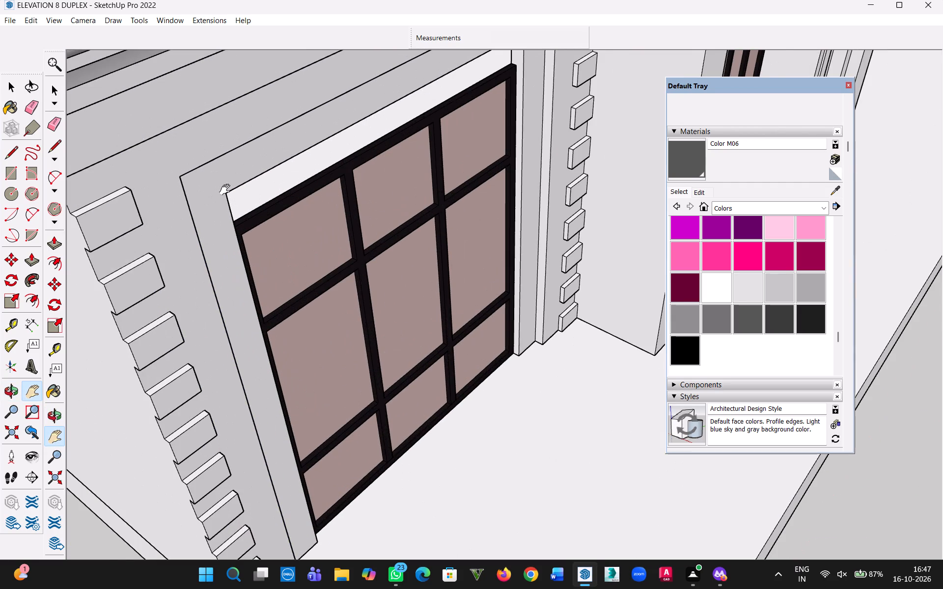
{"action": "key", "text": "Escape"}
{"action": "scroll", "coordinate": [225, 190], "scroll_direction": "up", "scroll_amount": 10}
{"action": "scroll", "coordinate": [228, 192], "scroll_direction": "down", "scroll_amount": 4}
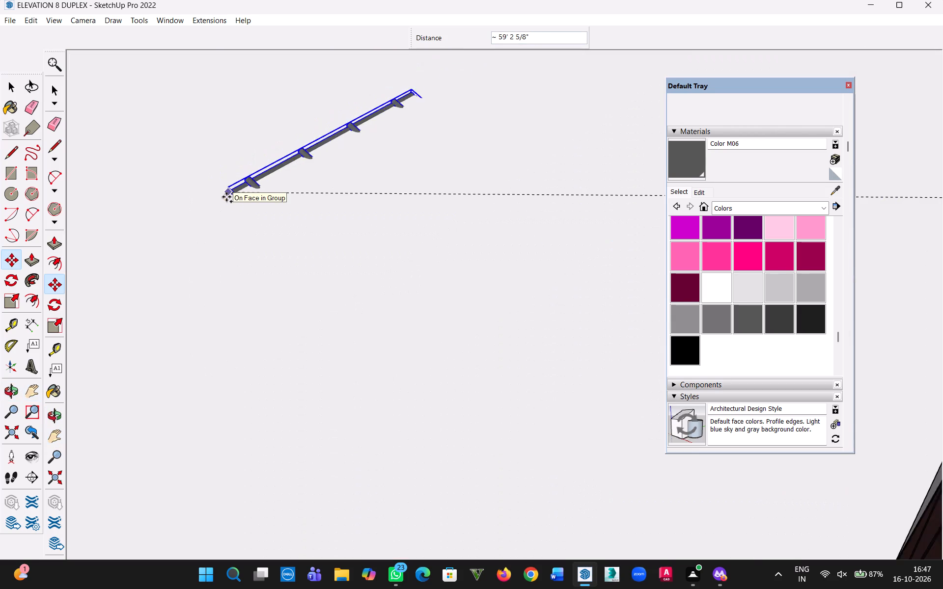
{"action": "scroll", "coordinate": [226, 197], "scroll_direction": "down", "scroll_amount": 5}
{"action": "left_click", "coordinate": [223, 199]}
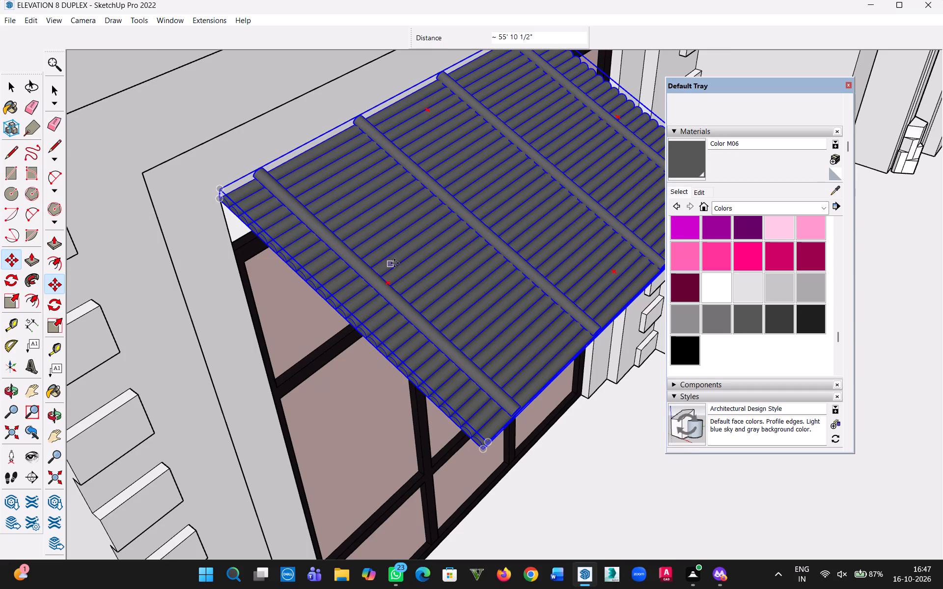
Scale the copied bamboo roof widthwise by about 1.46 so it spans to the window opening's right edge.
{"action": "middle_click_drag", "start_coordinate": [394, 263], "coordinate": [99, 313]}
{"action": "scroll", "coordinate": [485, 351], "scroll_direction": "down", "scroll_amount": 5}
{"action": "key", "text": "h"}
{"action": "left_click_drag", "start_coordinate": [511, 363], "coordinate": [208, 384]}
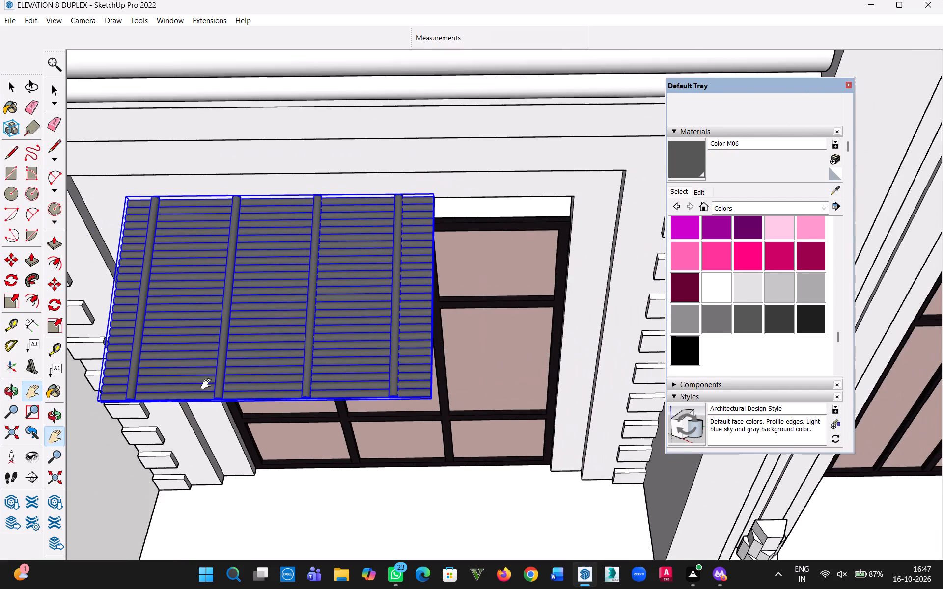
{"action": "left_click_drag", "start_coordinate": [208, 384], "coordinate": [207, 379]}
{"action": "middle_click_drag", "start_coordinate": [366, 358], "coordinate": [123, 325]}
{"action": "scroll", "coordinate": [418, 265], "scroll_direction": "up", "scroll_amount": 4}
{"action": "scroll", "coordinate": [410, 303], "scroll_direction": "down", "scroll_amount": 2}
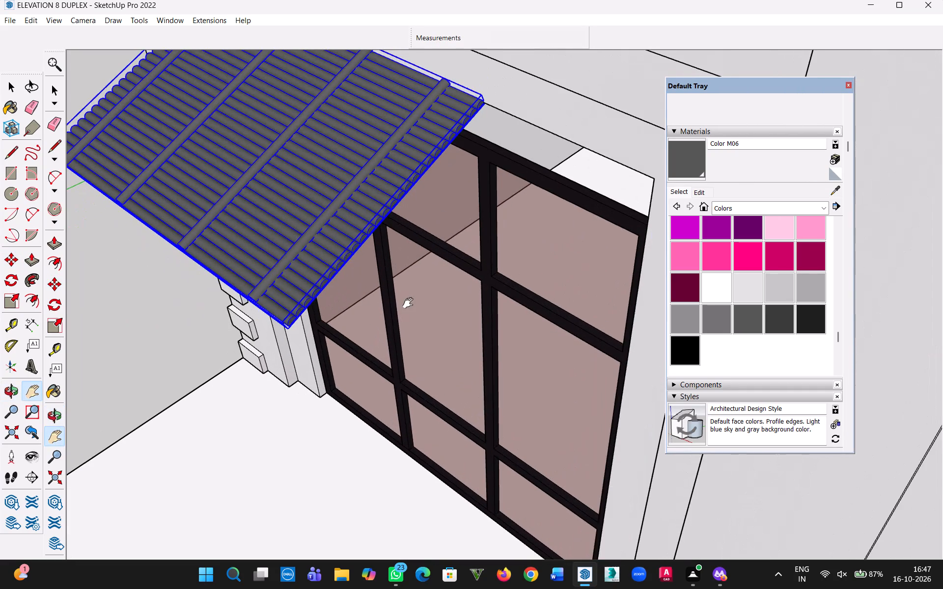
{"action": "middle_click_drag", "start_coordinate": [394, 332], "coordinate": [574, 305]}
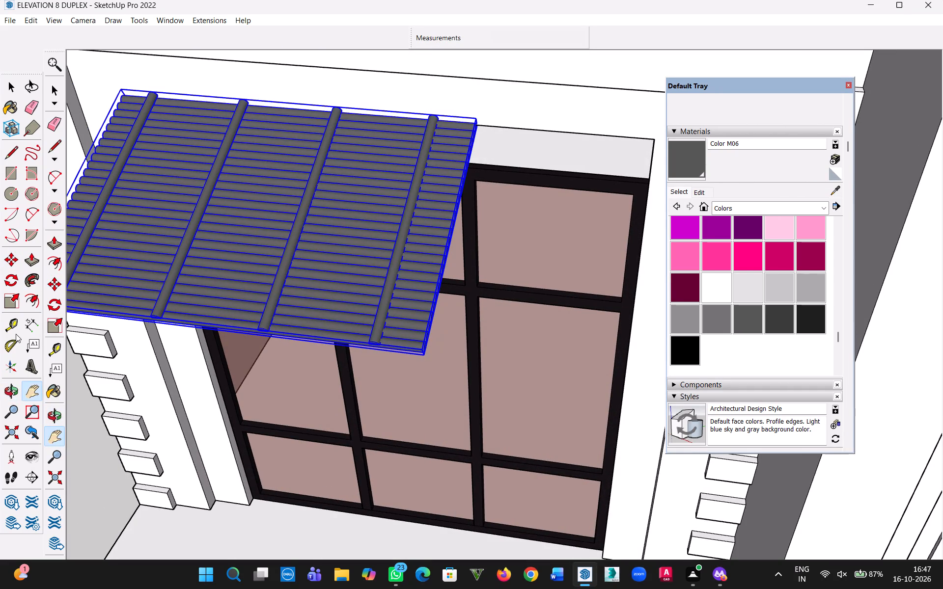
{"action": "left_click", "coordinate": [14, 311]}
{"action": "left_click", "coordinate": [8, 299]}
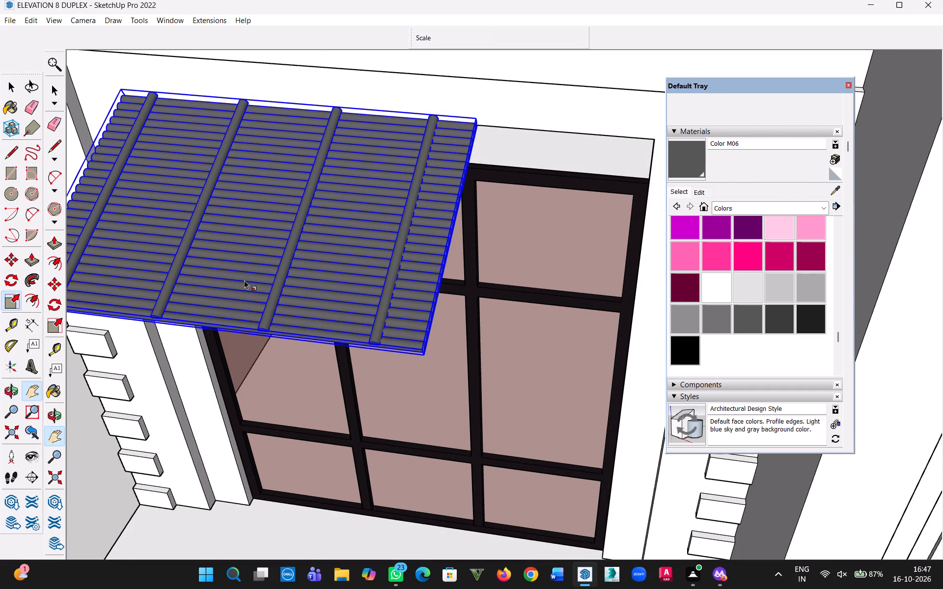
{"action": "scroll", "coordinate": [450, 214], "scroll_direction": "up", "scroll_amount": 7}
{"action": "middle_click_drag", "start_coordinate": [450, 243], "coordinate": [358, 198]}
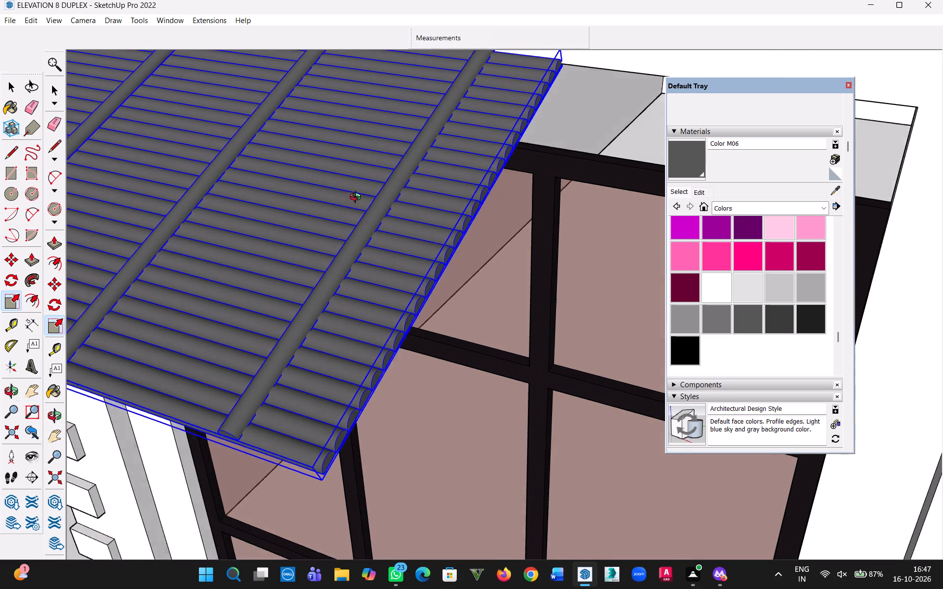
{"action": "middle_click_drag", "start_coordinate": [358, 198], "coordinate": [357, 198]}
{"action": "left_click", "coordinate": [392, 202]}
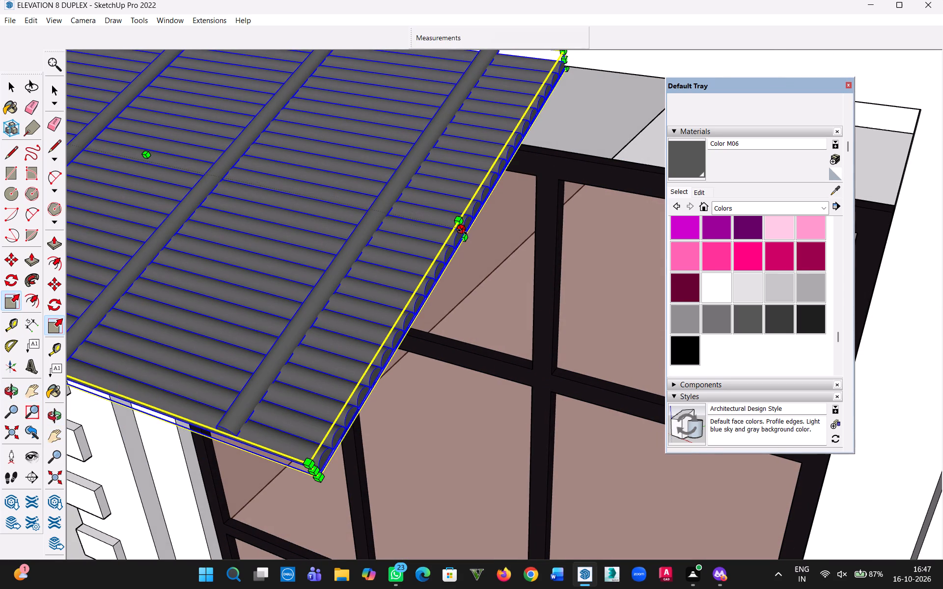
{"action": "left_click", "coordinate": [463, 232]}
{"action": "scroll", "coordinate": [518, 247], "scroll_direction": "down", "scroll_amount": 6}
{"action": "scroll", "coordinate": [578, 263], "scroll_direction": "down", "scroll_amount": 3}
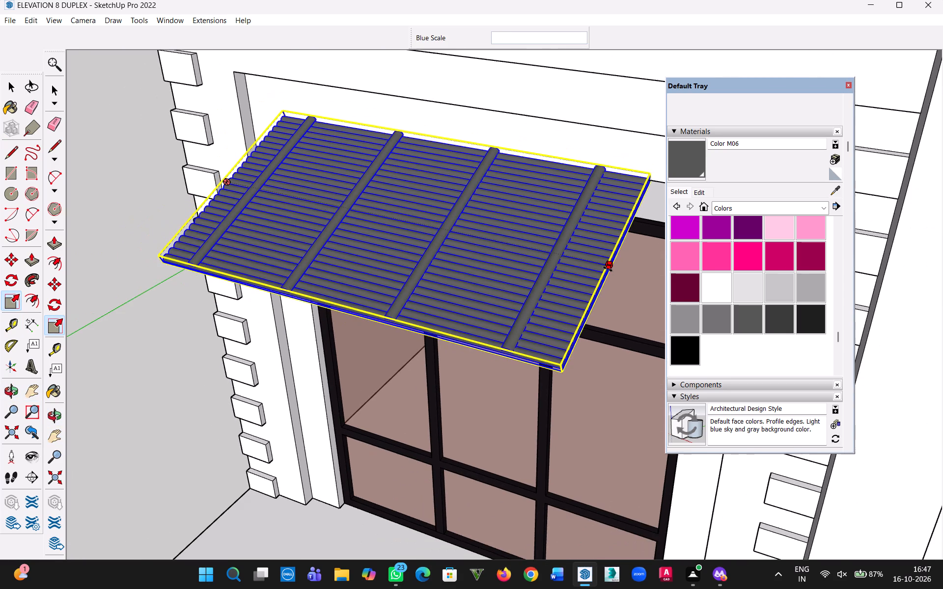
{"action": "key", "text": "h"}
{"action": "left_click_drag", "start_coordinate": [608, 269], "coordinate": [293, 242]}
{"action": "middle_click_drag", "start_coordinate": [376, 240], "coordinate": [520, 213]}
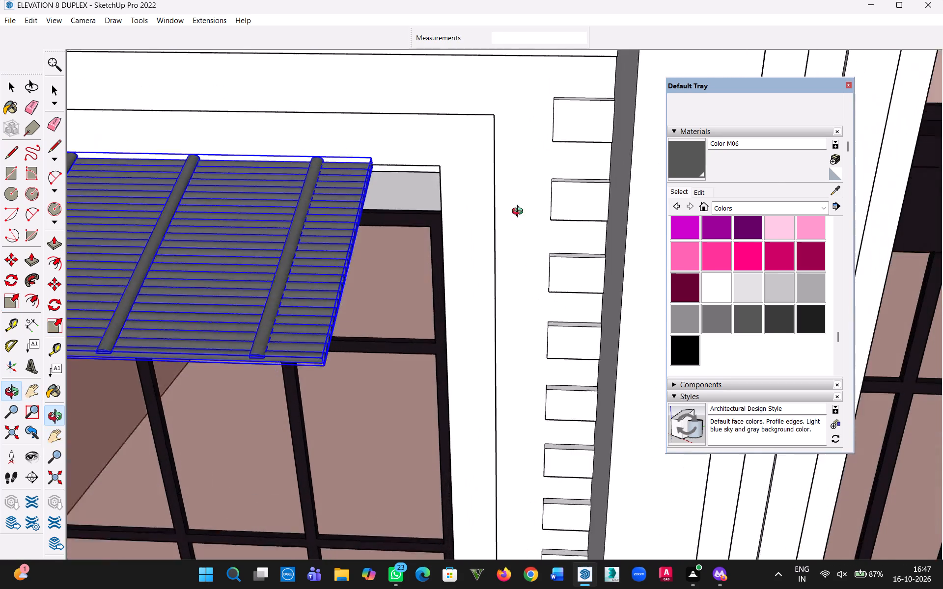
{"action": "middle_click_drag", "start_coordinate": [520, 213], "coordinate": [608, 180]}
{"action": "key", "text": "Escape"}
{"action": "scroll", "coordinate": [470, 202], "scroll_direction": "up", "scroll_amount": 10}
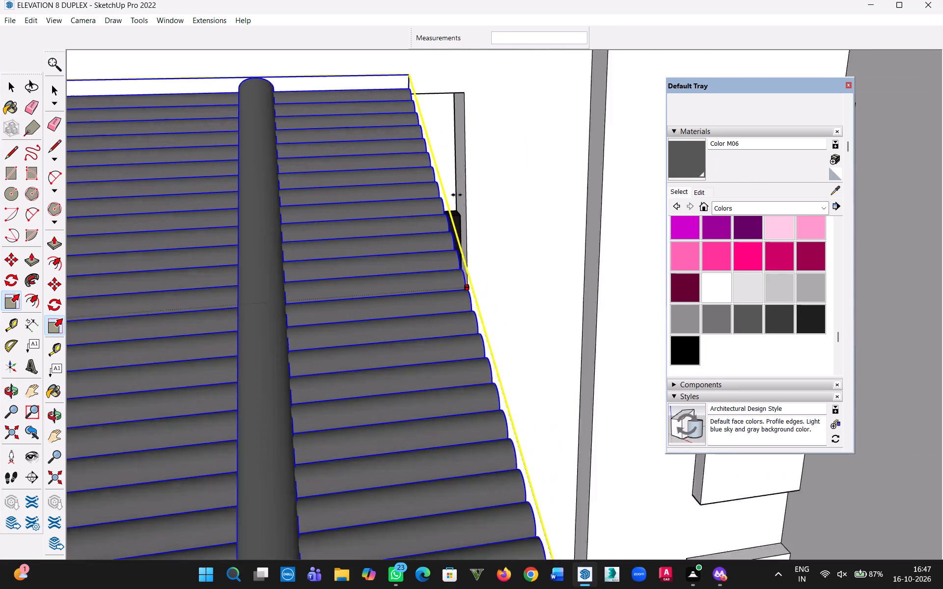
{"action": "scroll", "coordinate": [457, 195], "scroll_direction": "up", "scroll_amount": 1}
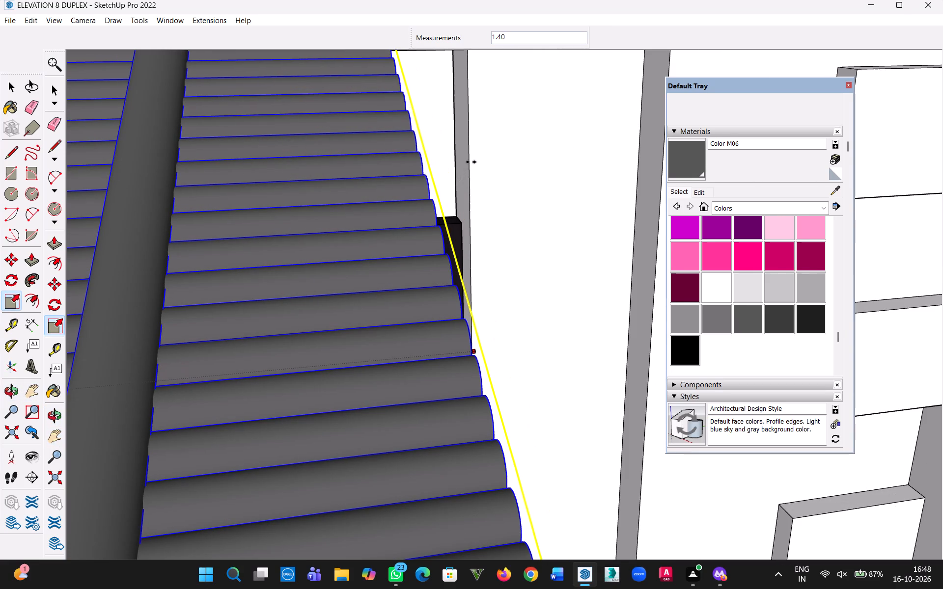
{"action": "scroll", "coordinate": [499, 243], "scroll_direction": "down", "scroll_amount": 1}
{"action": "middle_click_drag", "start_coordinate": [503, 281], "coordinate": [475, 3]}
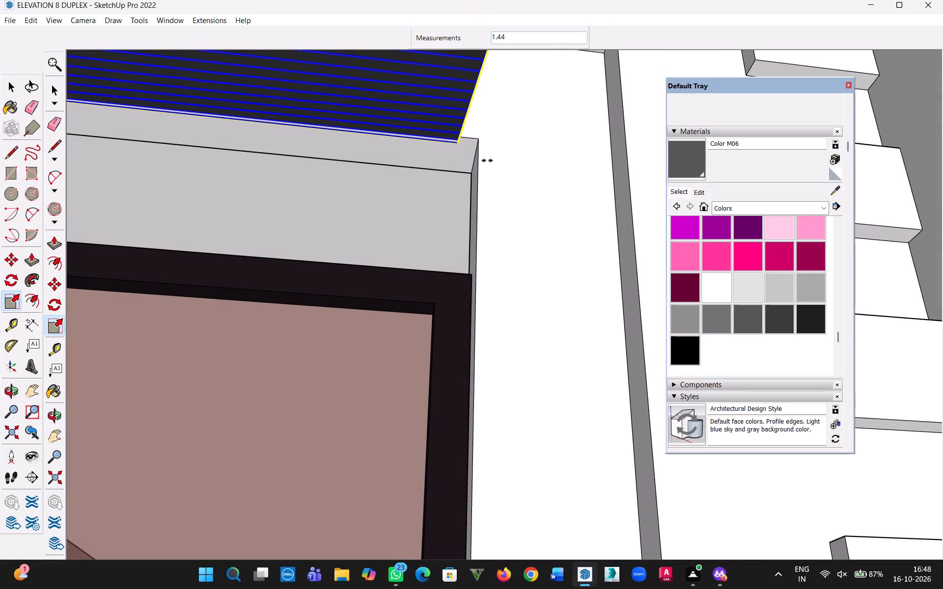
{"action": "scroll", "coordinate": [477, 191], "scroll_direction": "up", "scroll_amount": 6}
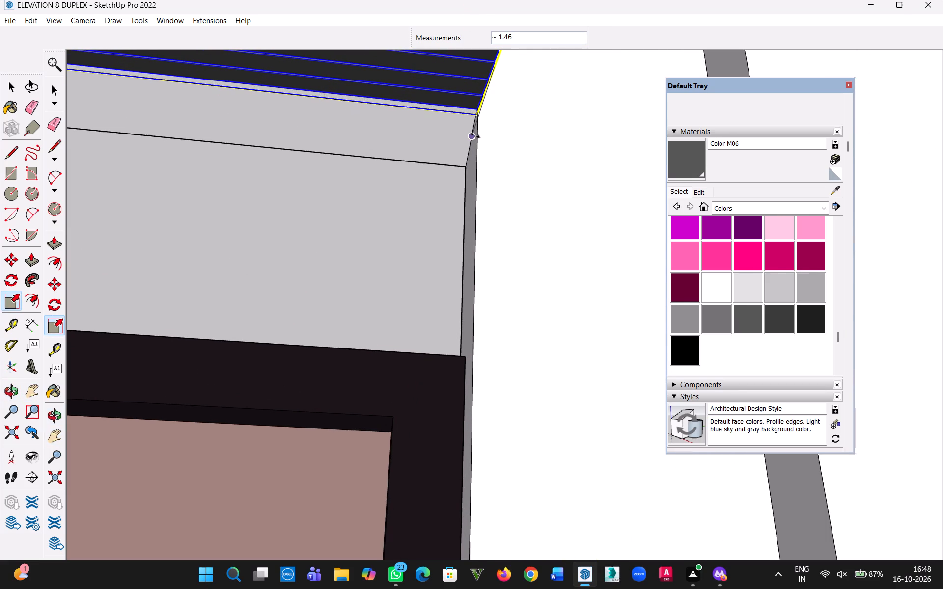
{"action": "left_click", "coordinate": [475, 135]}
Examine the widened roof's fit over the left ground-floor window from below, from the side and from the front.
{"action": "scroll", "coordinate": [418, 302], "scroll_direction": "down", "scroll_amount": 9}
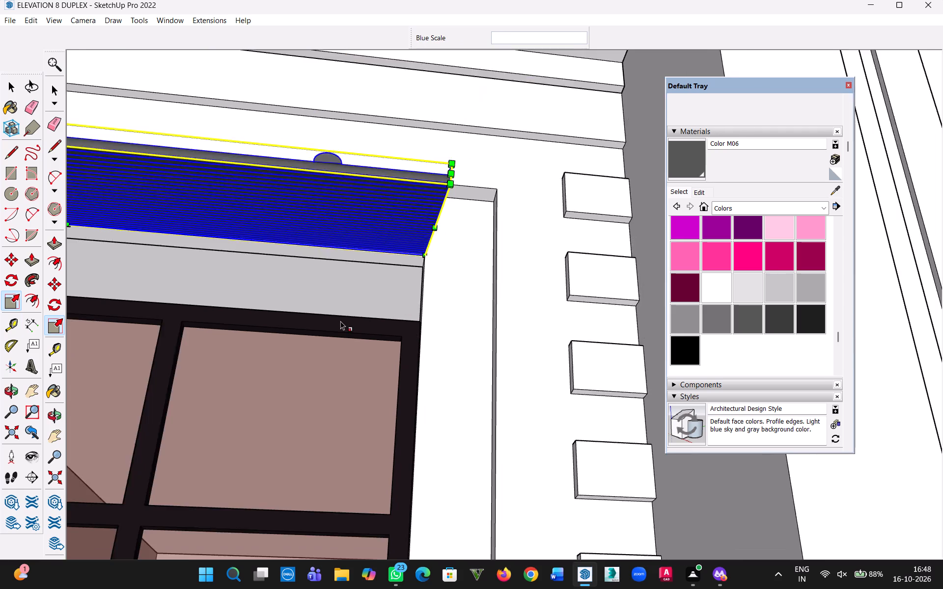
{"action": "scroll", "coordinate": [340, 321], "scroll_direction": "down", "scroll_amount": 2}
{"action": "middle_click_drag", "start_coordinate": [238, 372], "coordinate": [449, 389]}
{"action": "scroll", "coordinate": [327, 382], "scroll_direction": "down", "scroll_amount": 7}
{"action": "middle_click_drag", "start_coordinate": [133, 331], "coordinate": [177, 339]}
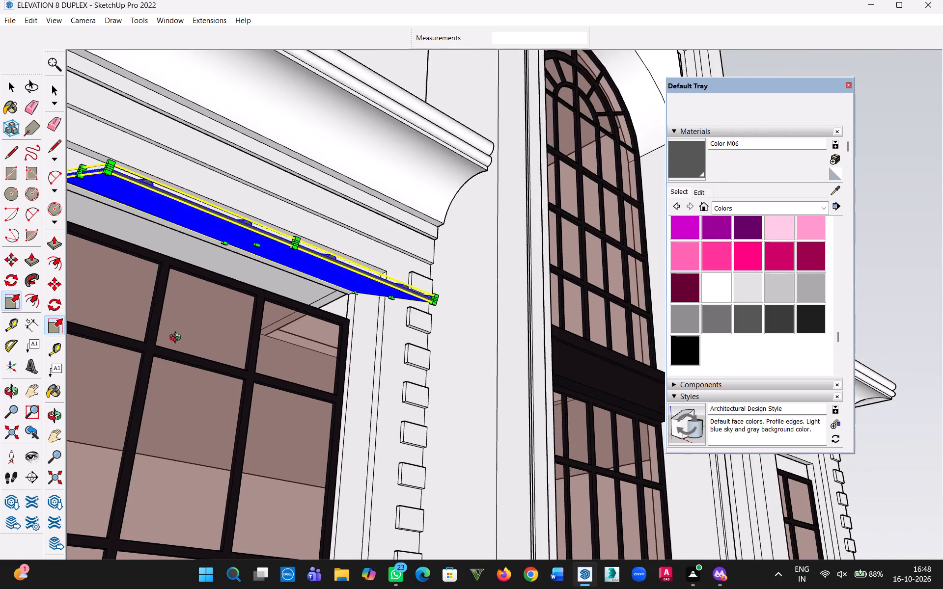
{"action": "middle_click_drag", "start_coordinate": [177, 339], "coordinate": [133, 469]}
{"action": "key", "text": "h"}
{"action": "left_click_drag", "start_coordinate": [147, 415], "coordinate": [444, 357]}
{"action": "middle_click_drag", "start_coordinate": [445, 362], "coordinate": [274, 423]}
{"action": "scroll", "coordinate": [205, 251], "scroll_direction": "up", "scroll_amount": 11}
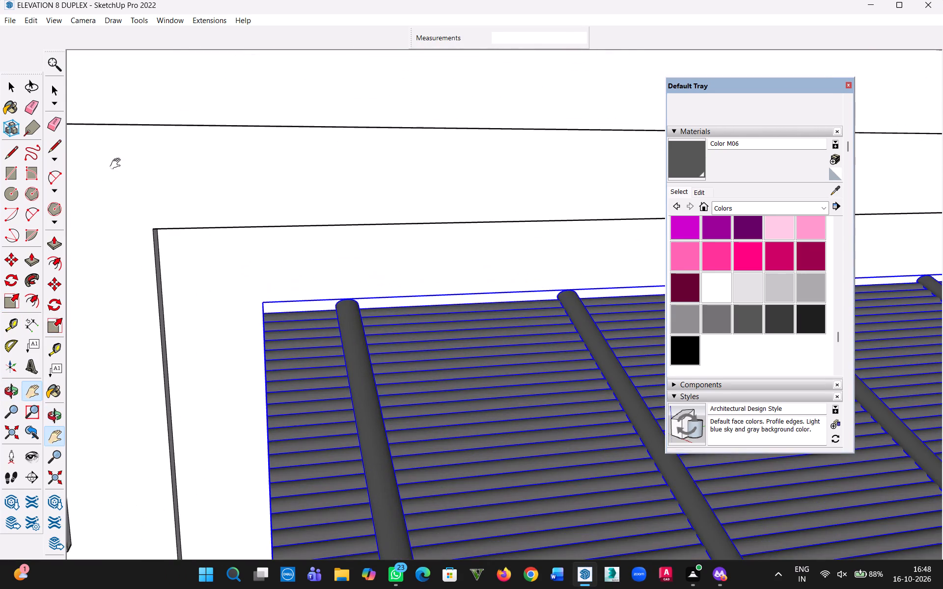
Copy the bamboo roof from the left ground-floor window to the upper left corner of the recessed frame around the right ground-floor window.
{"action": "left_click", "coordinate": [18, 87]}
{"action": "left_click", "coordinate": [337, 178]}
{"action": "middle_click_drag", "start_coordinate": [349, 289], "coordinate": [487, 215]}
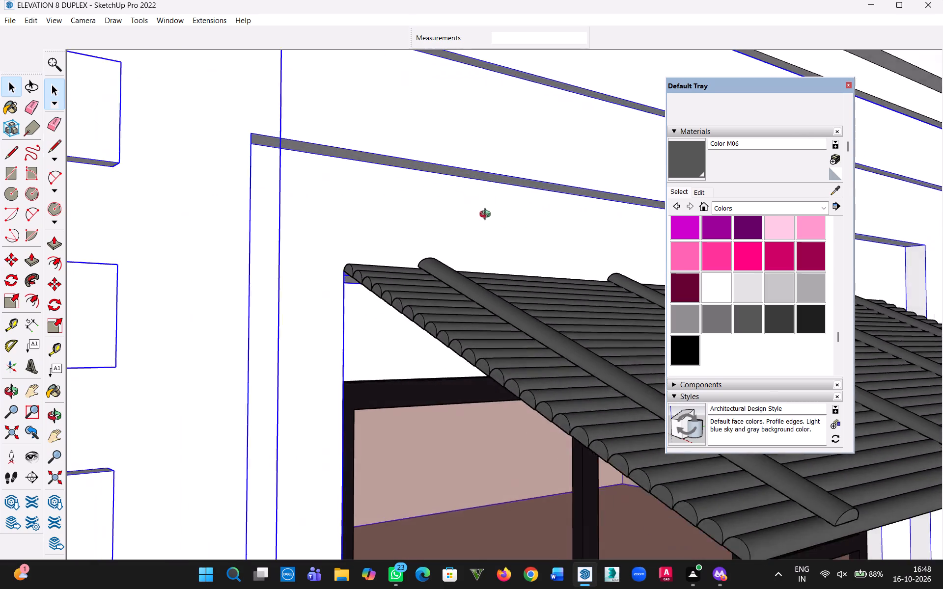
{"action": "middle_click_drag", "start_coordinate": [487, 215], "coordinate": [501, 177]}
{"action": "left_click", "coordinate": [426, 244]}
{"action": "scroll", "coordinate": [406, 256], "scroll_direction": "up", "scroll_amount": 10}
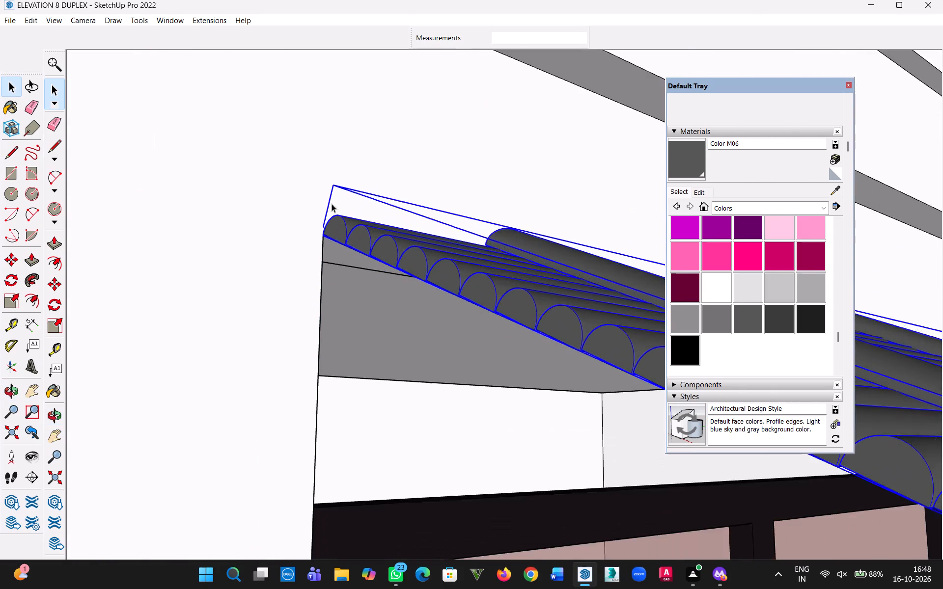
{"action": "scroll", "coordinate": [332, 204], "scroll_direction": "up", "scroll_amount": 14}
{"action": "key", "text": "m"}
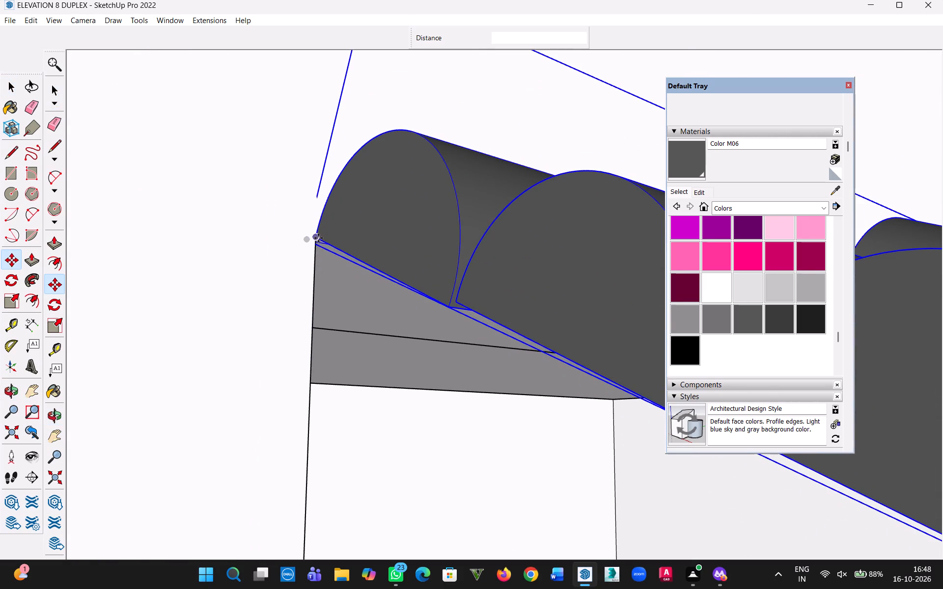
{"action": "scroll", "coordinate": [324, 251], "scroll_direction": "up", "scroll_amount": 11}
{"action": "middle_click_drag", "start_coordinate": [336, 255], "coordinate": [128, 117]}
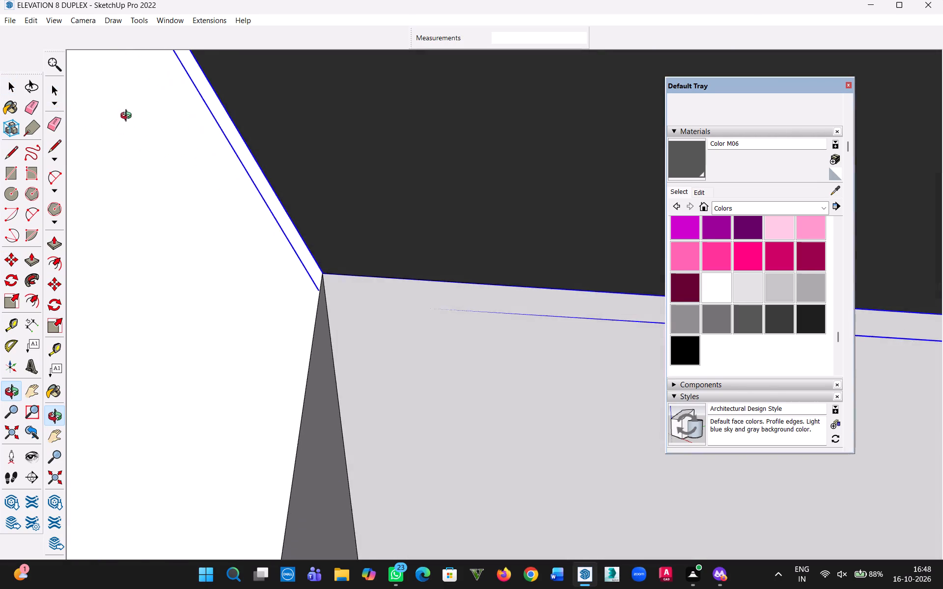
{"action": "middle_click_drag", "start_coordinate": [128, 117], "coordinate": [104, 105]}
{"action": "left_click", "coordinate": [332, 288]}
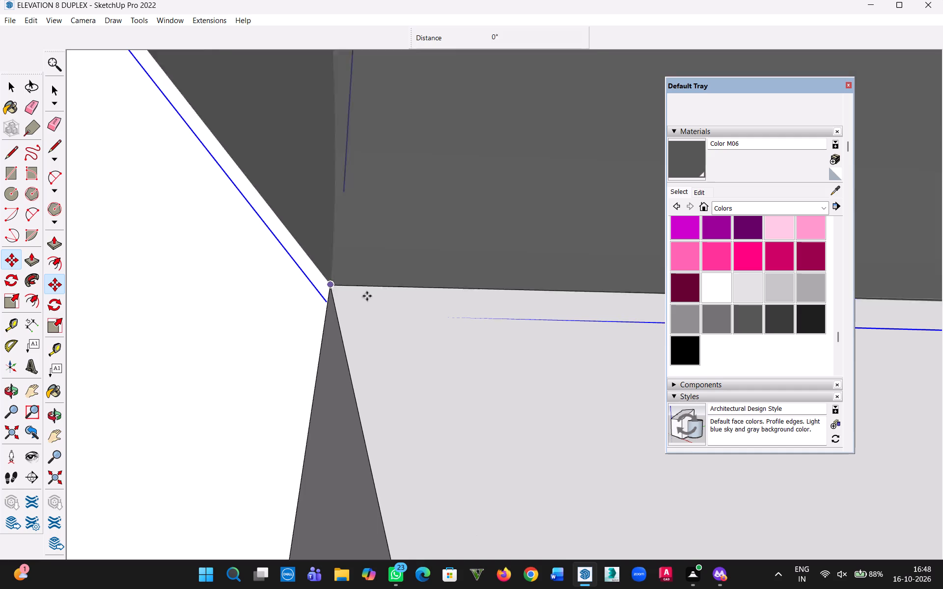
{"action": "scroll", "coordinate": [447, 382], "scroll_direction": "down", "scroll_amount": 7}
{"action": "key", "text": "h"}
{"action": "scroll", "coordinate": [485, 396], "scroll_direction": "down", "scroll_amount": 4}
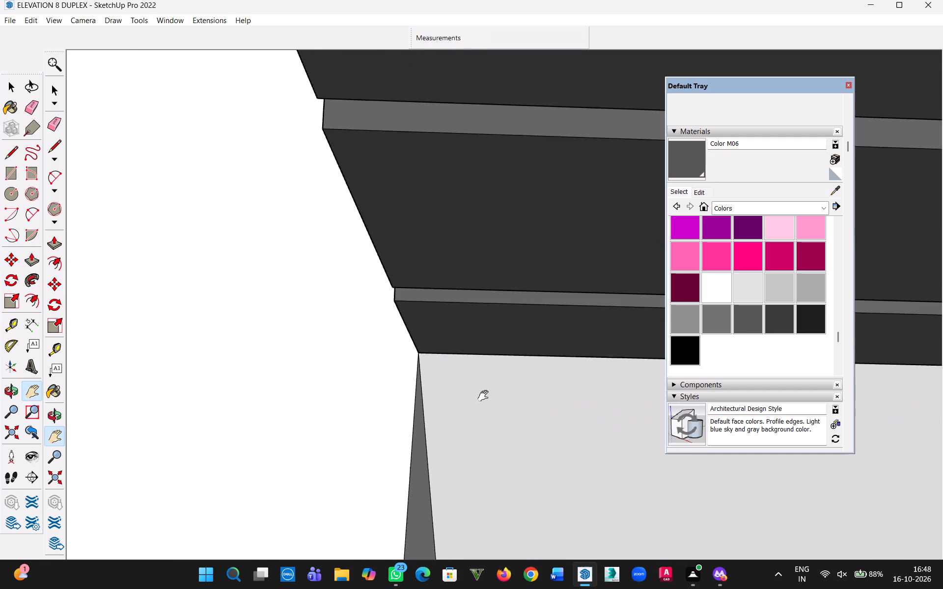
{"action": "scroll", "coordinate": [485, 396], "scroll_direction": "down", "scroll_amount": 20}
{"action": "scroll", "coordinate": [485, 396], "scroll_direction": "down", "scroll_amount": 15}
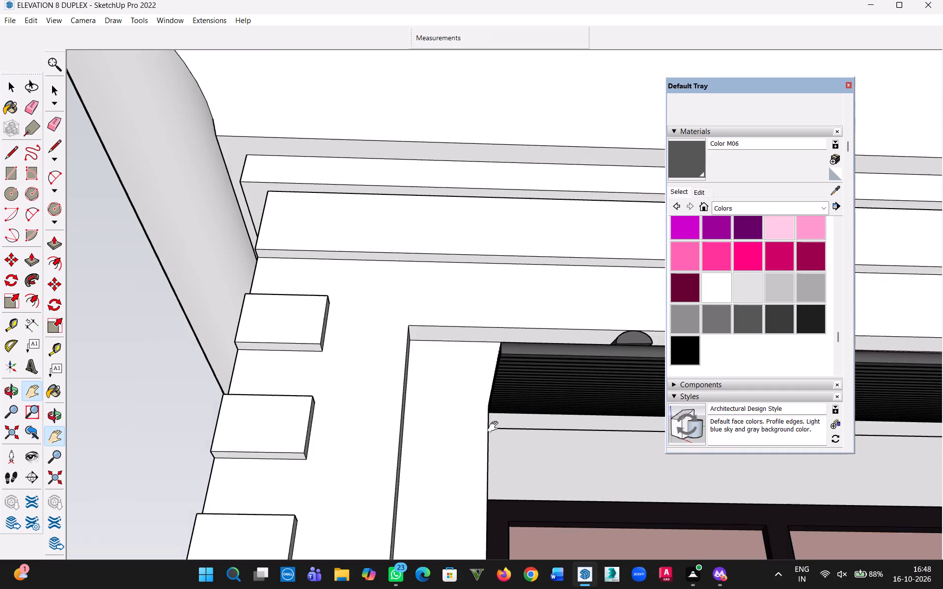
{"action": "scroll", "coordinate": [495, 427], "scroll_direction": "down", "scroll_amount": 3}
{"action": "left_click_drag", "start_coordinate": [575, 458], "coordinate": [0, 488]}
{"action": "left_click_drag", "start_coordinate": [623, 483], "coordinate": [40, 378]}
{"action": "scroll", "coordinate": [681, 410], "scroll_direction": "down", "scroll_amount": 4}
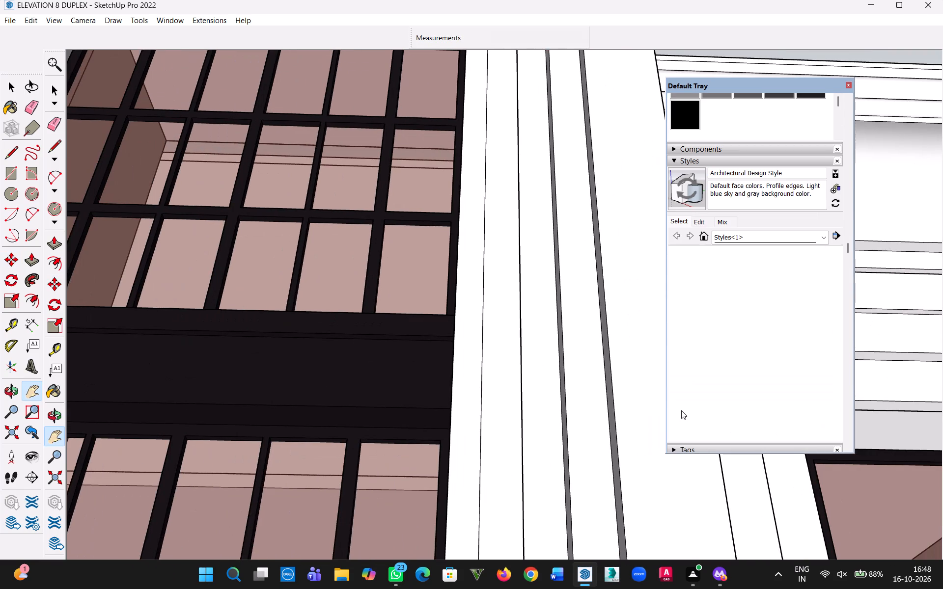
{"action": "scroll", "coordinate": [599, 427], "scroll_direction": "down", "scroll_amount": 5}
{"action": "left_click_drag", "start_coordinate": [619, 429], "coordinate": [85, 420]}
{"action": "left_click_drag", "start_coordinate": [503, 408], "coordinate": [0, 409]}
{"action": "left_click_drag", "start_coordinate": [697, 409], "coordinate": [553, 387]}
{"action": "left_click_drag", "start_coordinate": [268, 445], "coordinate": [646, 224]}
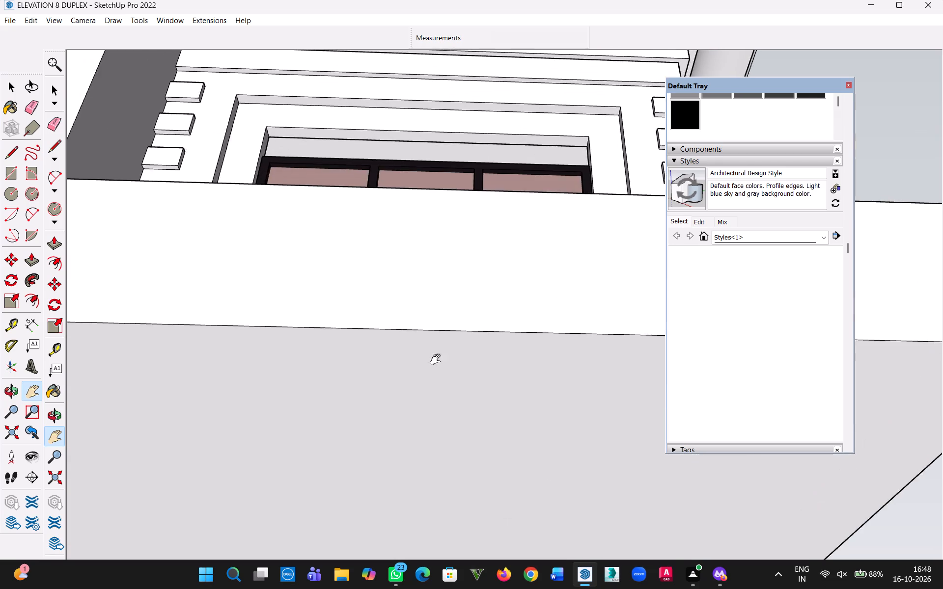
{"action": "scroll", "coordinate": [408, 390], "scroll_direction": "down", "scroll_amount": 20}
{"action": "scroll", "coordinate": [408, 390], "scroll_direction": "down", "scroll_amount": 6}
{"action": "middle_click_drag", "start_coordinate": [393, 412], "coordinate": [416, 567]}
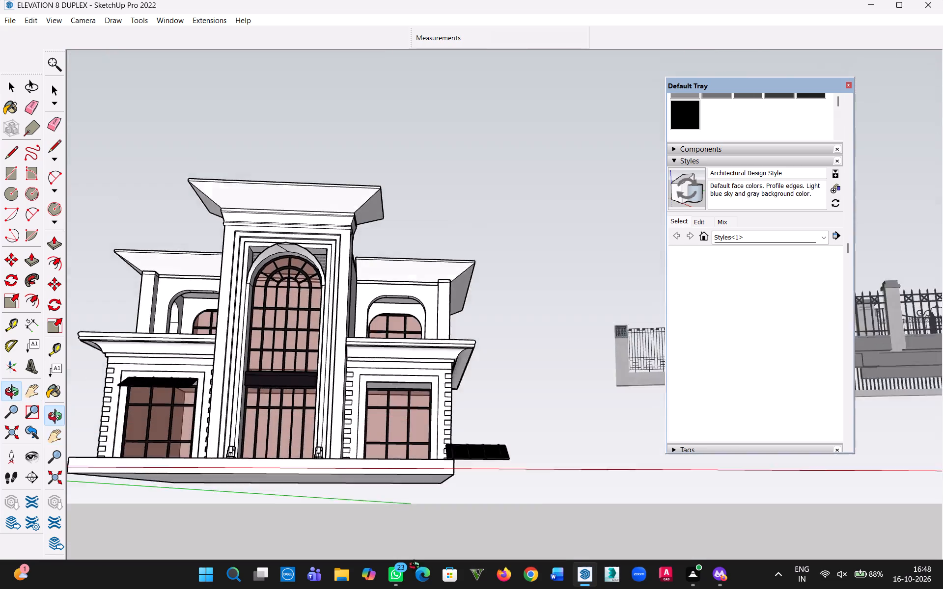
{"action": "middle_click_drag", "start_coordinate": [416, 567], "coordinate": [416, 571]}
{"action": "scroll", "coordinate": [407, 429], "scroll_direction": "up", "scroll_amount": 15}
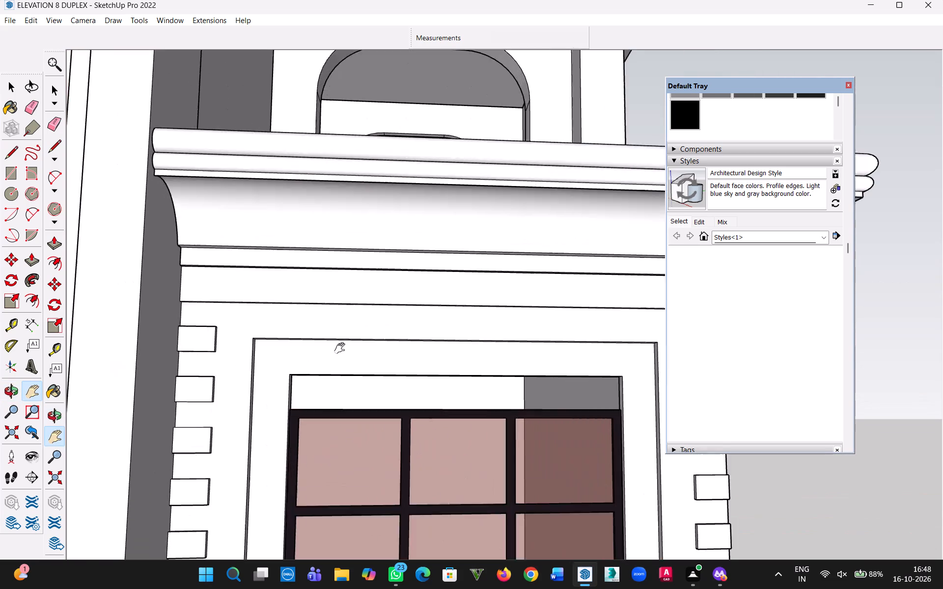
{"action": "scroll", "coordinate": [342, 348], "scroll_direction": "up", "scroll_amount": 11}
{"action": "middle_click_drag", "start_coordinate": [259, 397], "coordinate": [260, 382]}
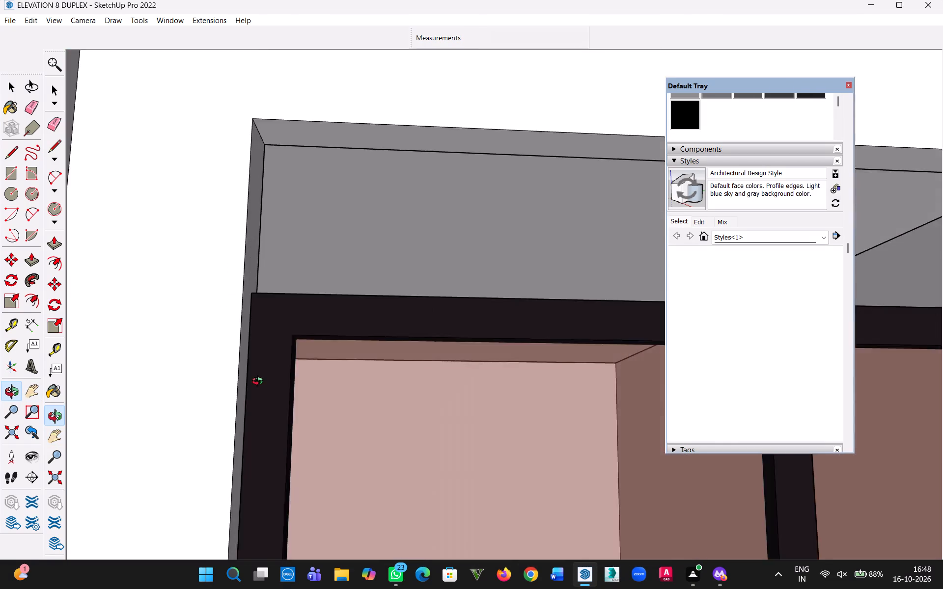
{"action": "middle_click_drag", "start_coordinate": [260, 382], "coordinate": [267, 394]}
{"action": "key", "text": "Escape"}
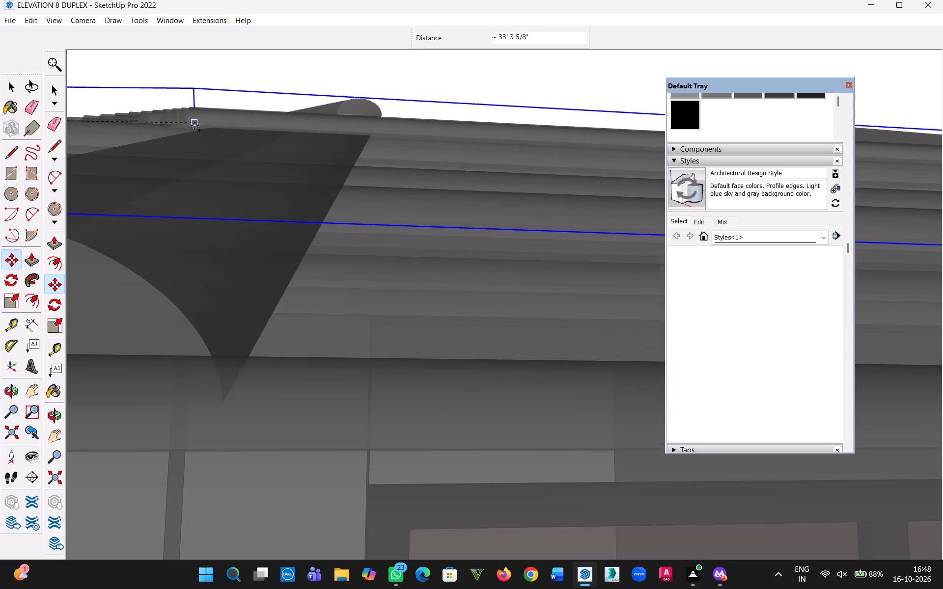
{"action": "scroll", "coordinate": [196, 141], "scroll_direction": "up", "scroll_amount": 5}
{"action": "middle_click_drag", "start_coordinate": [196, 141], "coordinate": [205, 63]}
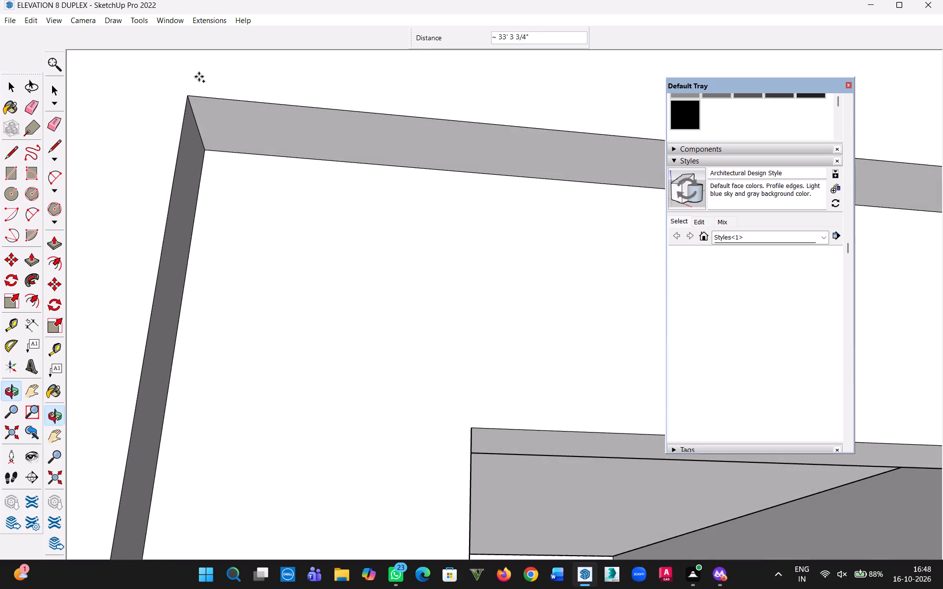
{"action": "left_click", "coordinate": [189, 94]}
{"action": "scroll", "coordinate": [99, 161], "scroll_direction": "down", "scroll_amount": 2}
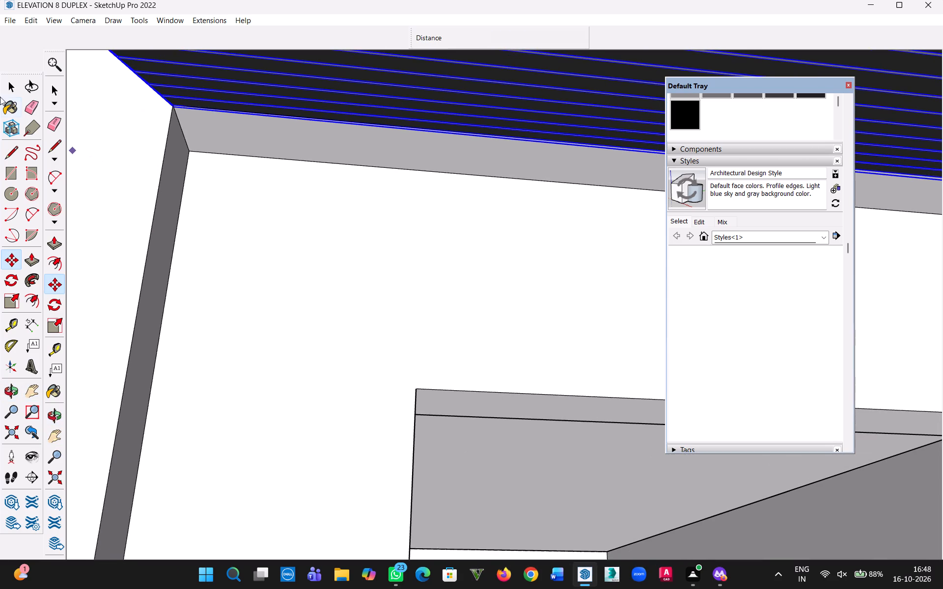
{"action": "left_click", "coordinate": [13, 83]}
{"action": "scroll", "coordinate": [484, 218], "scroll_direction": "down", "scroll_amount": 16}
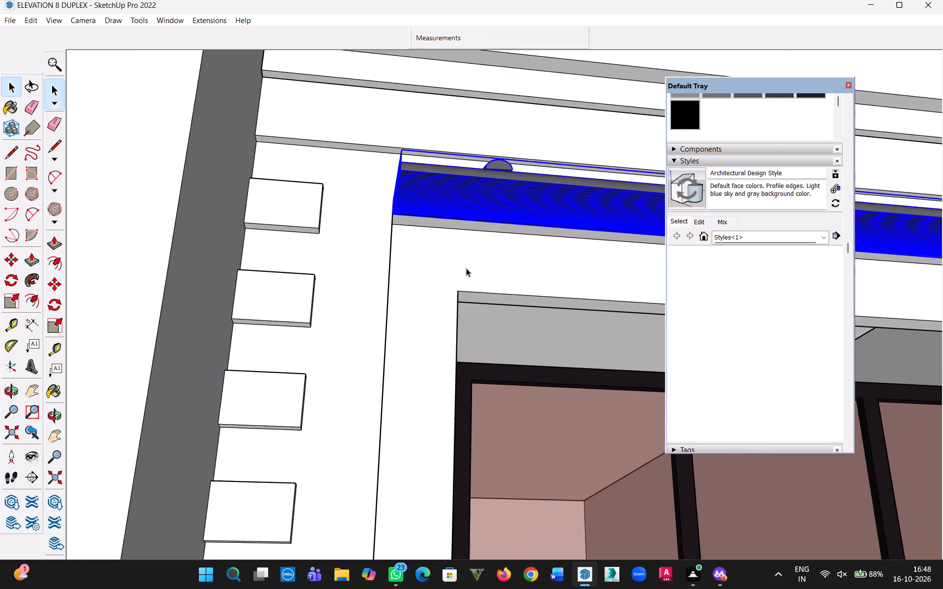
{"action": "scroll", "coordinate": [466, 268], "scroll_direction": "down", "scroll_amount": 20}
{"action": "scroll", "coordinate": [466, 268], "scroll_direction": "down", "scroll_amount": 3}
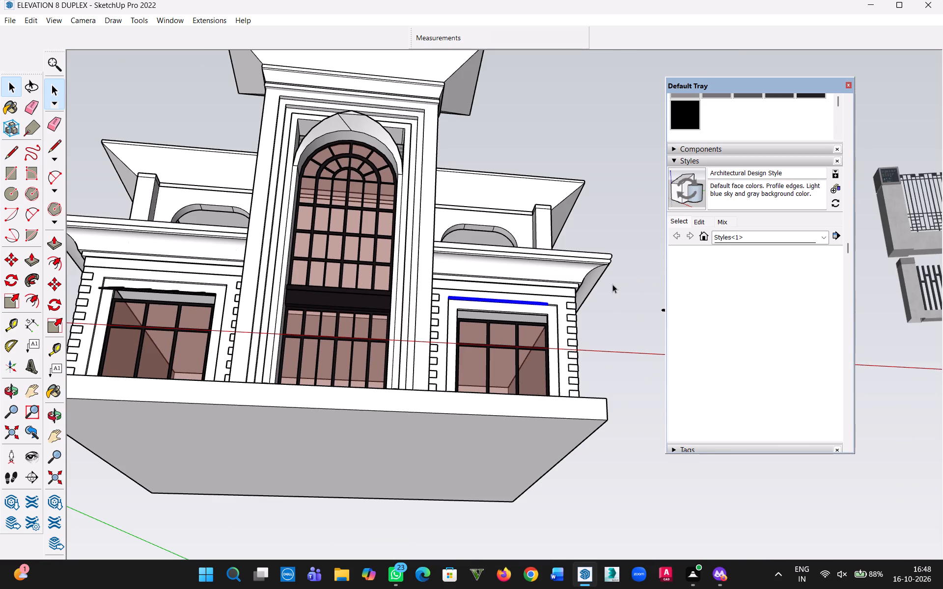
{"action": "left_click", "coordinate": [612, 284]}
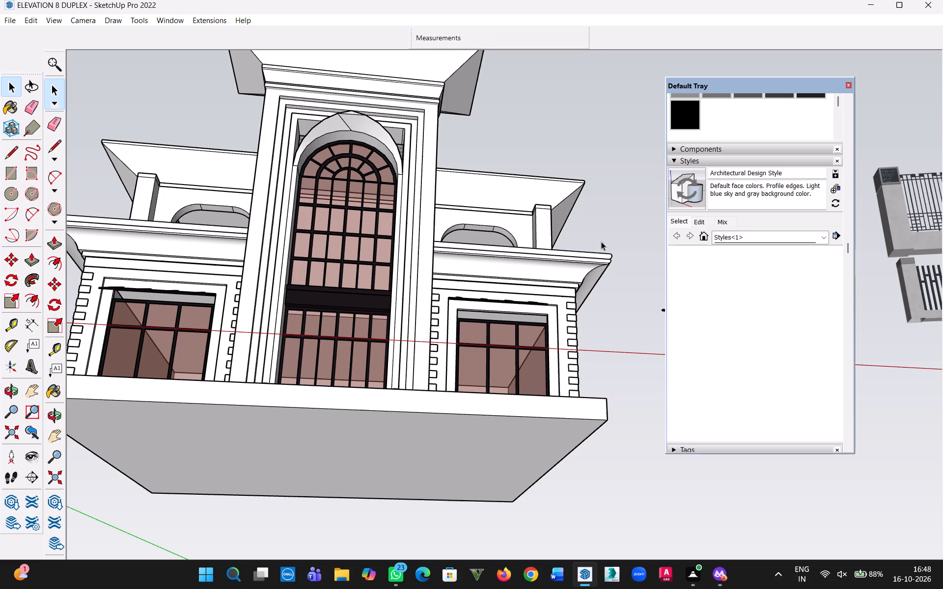
Save the model.
{"action": "middle_click_drag", "start_coordinate": [601, 241], "coordinate": [585, 445]}
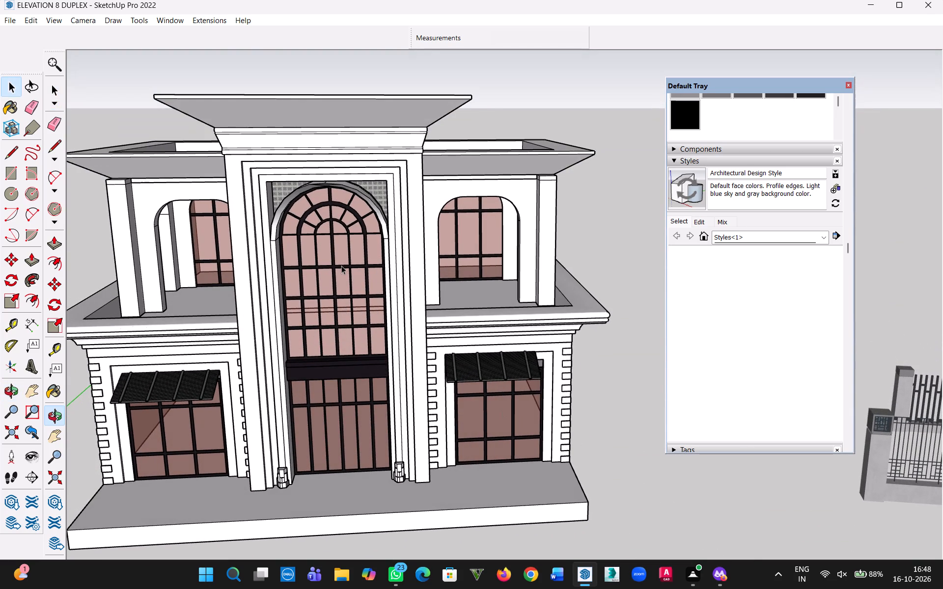
{"action": "key", "text": "ctrl+s"}
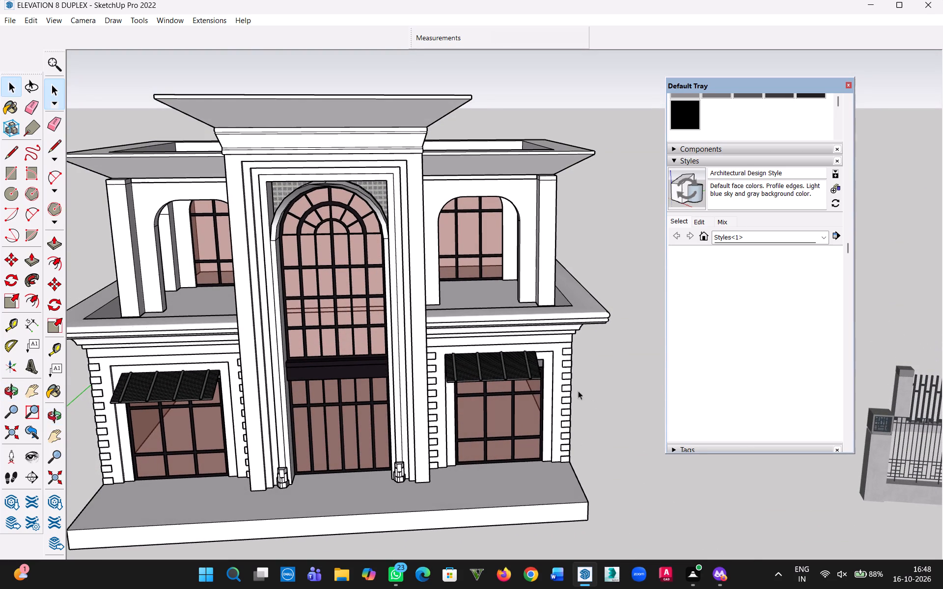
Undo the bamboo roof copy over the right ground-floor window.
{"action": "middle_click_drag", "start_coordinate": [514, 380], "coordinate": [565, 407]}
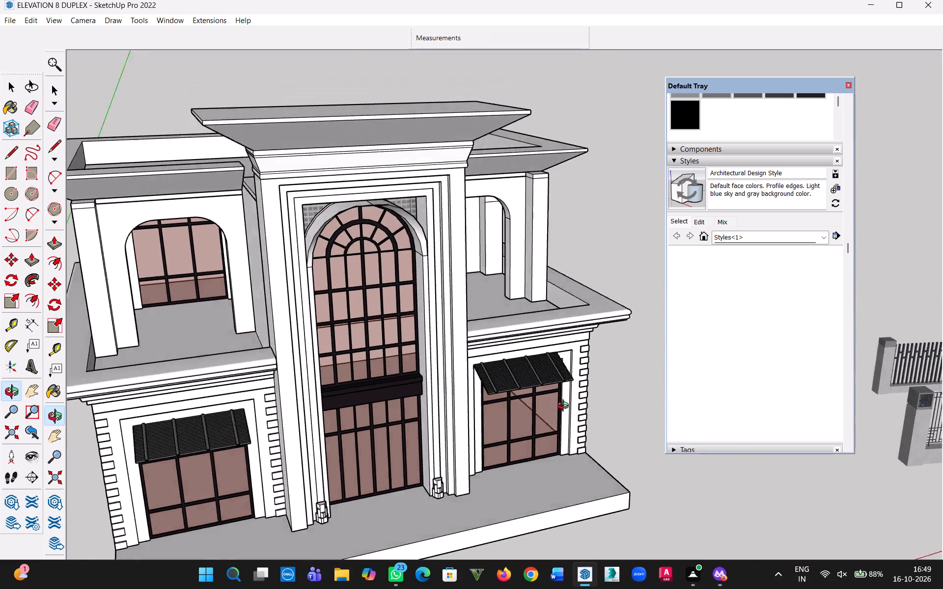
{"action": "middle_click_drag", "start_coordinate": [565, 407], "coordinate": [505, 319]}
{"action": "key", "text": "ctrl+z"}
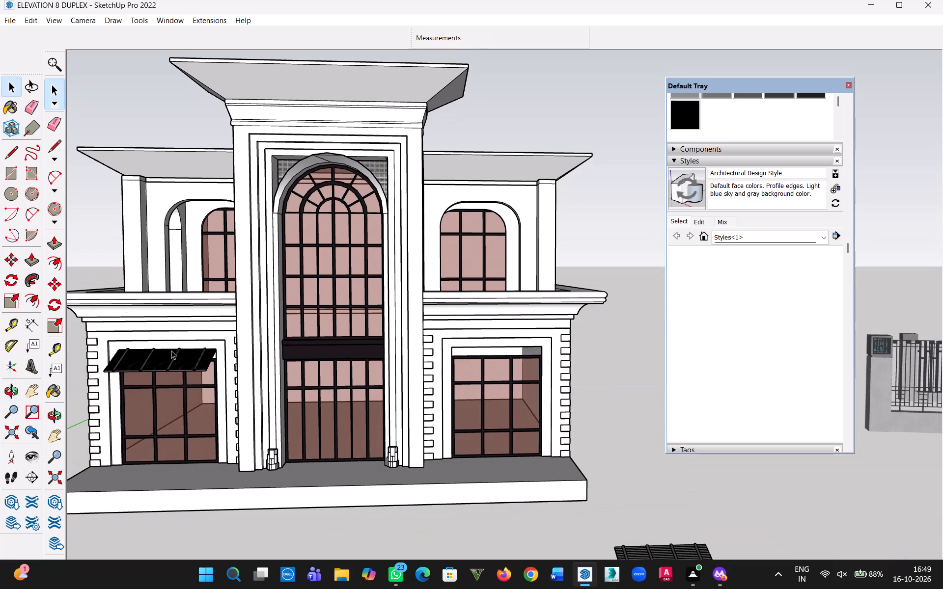
Copy the bamboo roof from the upper left corner of the left ground-floor window opening to the matching corner of the right one.
{"action": "left_click", "coordinate": [180, 365]}
{"action": "scroll", "coordinate": [194, 358], "scroll_direction": "up", "scroll_amount": 8}
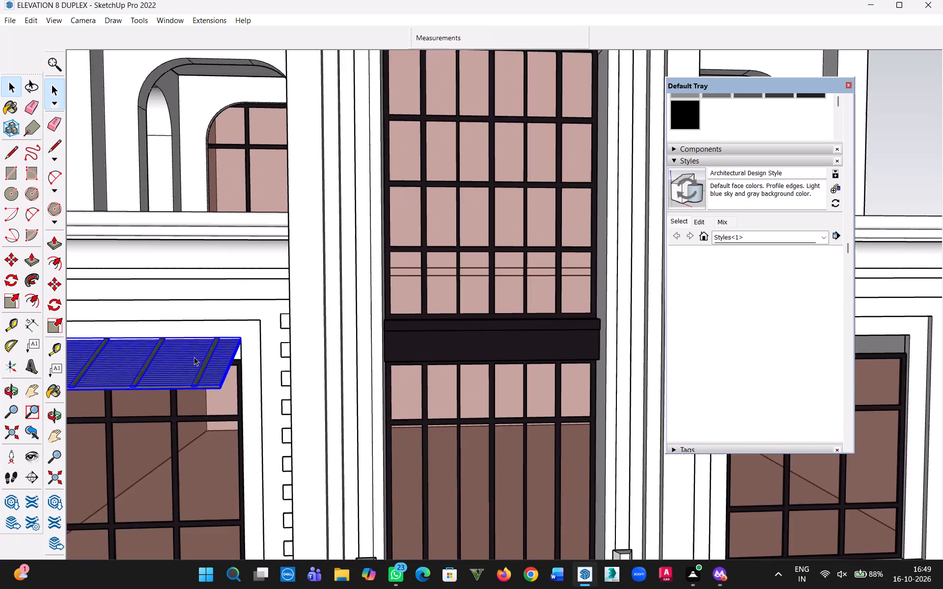
{"action": "scroll", "coordinate": [194, 357], "scroll_direction": "up", "scroll_amount": 18}
{"action": "scroll", "coordinate": [277, 170], "scroll_direction": "down", "scroll_amount": 3}
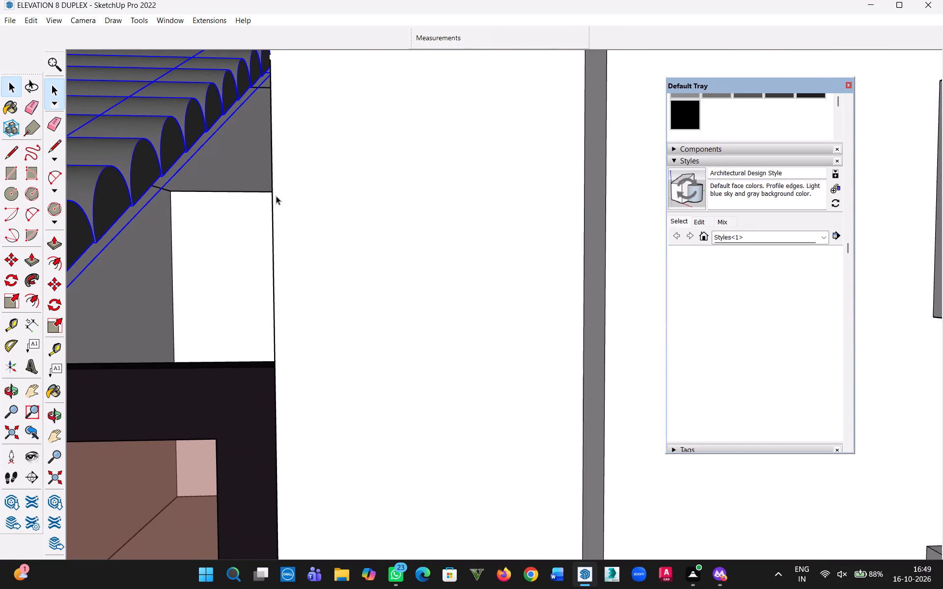
{"action": "scroll", "coordinate": [276, 196], "scroll_direction": "down", "scroll_amount": 2}
{"action": "middle_click_drag", "start_coordinate": [277, 148], "coordinate": [341, 0]}
{"action": "key", "text": "m"}
{"action": "scroll", "coordinate": [299, 111], "scroll_direction": "up", "scroll_amount": 3}
{"action": "middle_click_drag", "start_coordinate": [265, 164], "coordinate": [413, 189]}
{"action": "key", "text": "h"}
{"action": "left_click_drag", "start_coordinate": [352, 209], "coordinate": [397, 476]}
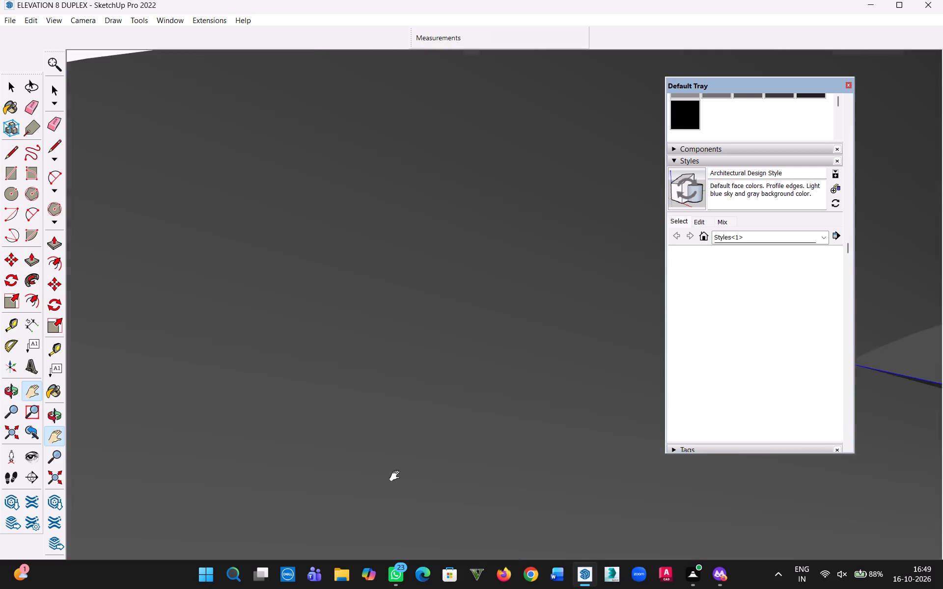
{"action": "left_click_drag", "start_coordinate": [397, 476], "coordinate": [431, 422]}
{"action": "middle_click_drag", "start_coordinate": [425, 407], "coordinate": [564, 320]}
{"action": "scroll", "coordinate": [443, 245], "scroll_direction": "up", "scroll_amount": 4}
{"action": "scroll", "coordinate": [475, 278], "scroll_direction": "up", "scroll_amount": 1}
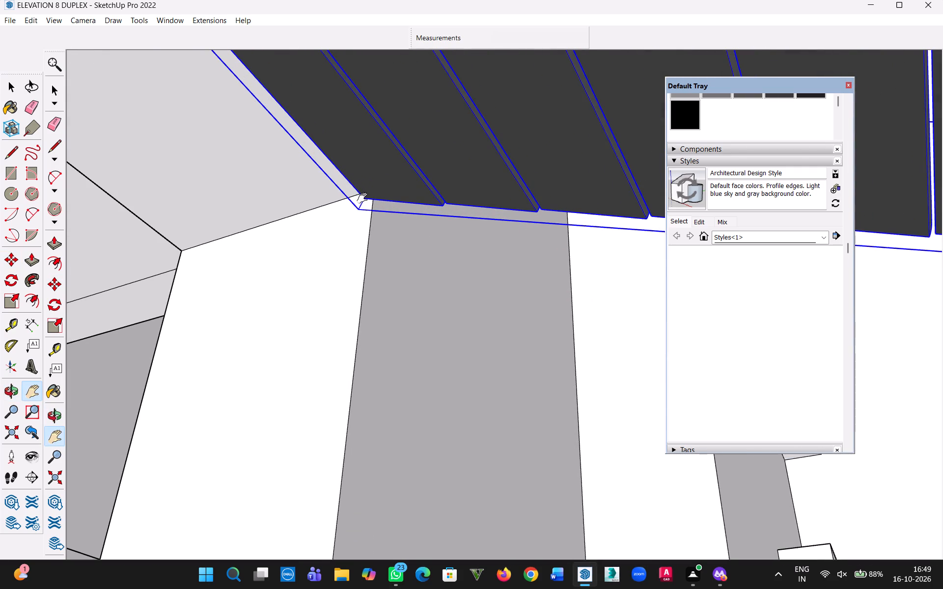
{"action": "middle_click_drag", "start_coordinate": [321, 239], "coordinate": [625, 443]}
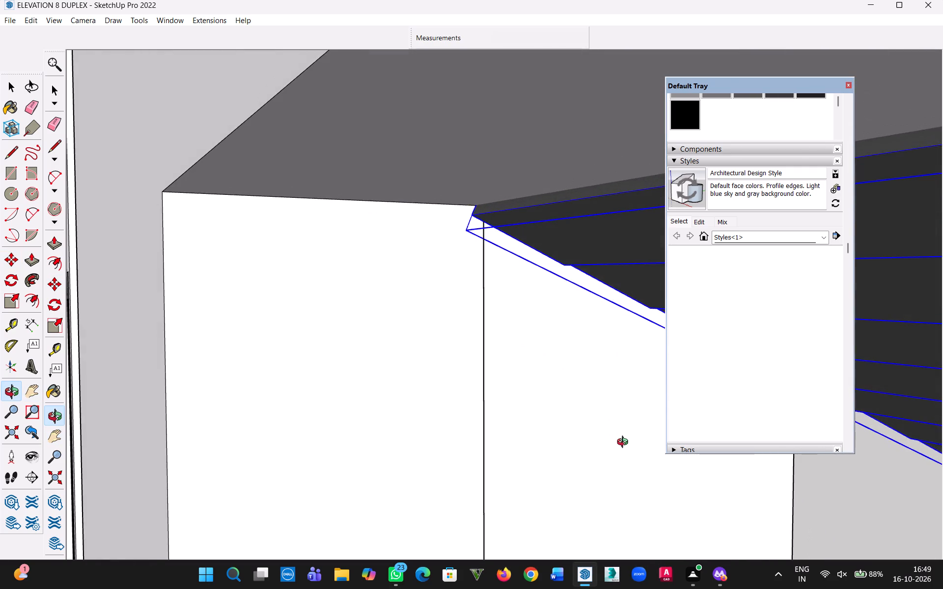
{"action": "middle_click_drag", "start_coordinate": [625, 443], "coordinate": [509, 430]}
{"action": "scroll", "coordinate": [468, 429], "scroll_direction": "down", "scroll_amount": 8}
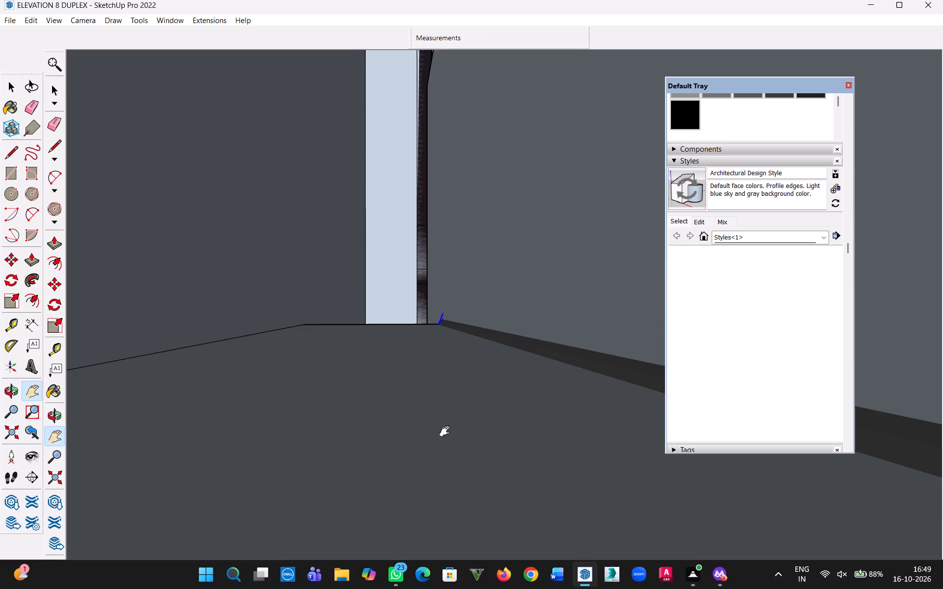
{"action": "scroll", "coordinate": [447, 431], "scroll_direction": "down", "scroll_amount": 15}
{"action": "middle_click_drag", "start_coordinate": [425, 460], "coordinate": [331, 361]}
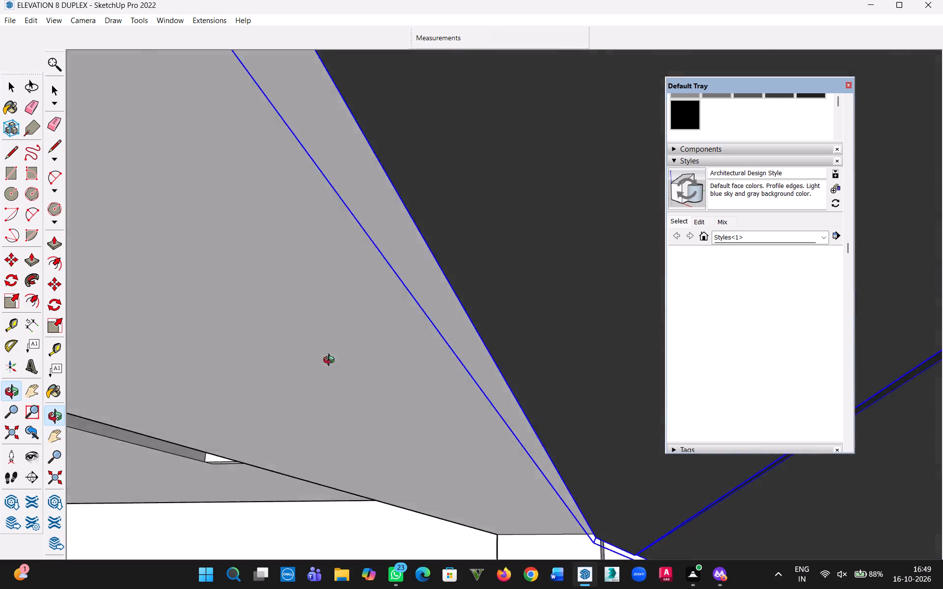
{"action": "middle_click_drag", "start_coordinate": [331, 361], "coordinate": [0, 277]}
{"action": "middle_click_drag", "start_coordinate": [371, 442], "coordinate": [351, 341]}
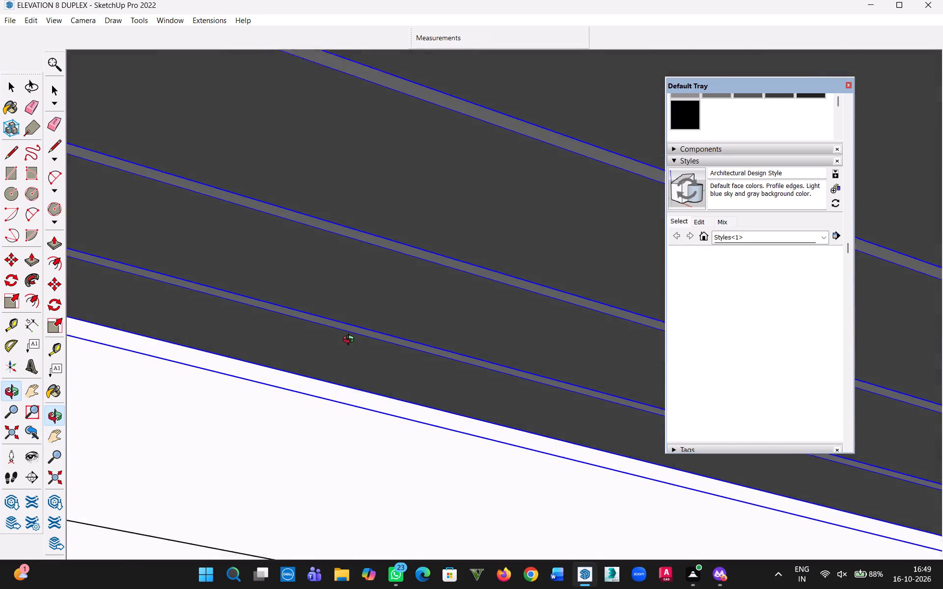
{"action": "middle_click_drag", "start_coordinate": [351, 341], "coordinate": [351, 340]}
{"action": "middle_click_drag", "start_coordinate": [364, 415], "coordinate": [319, 413]}
{"action": "left_click_drag", "start_coordinate": [298, 423], "coordinate": [860, 424]}
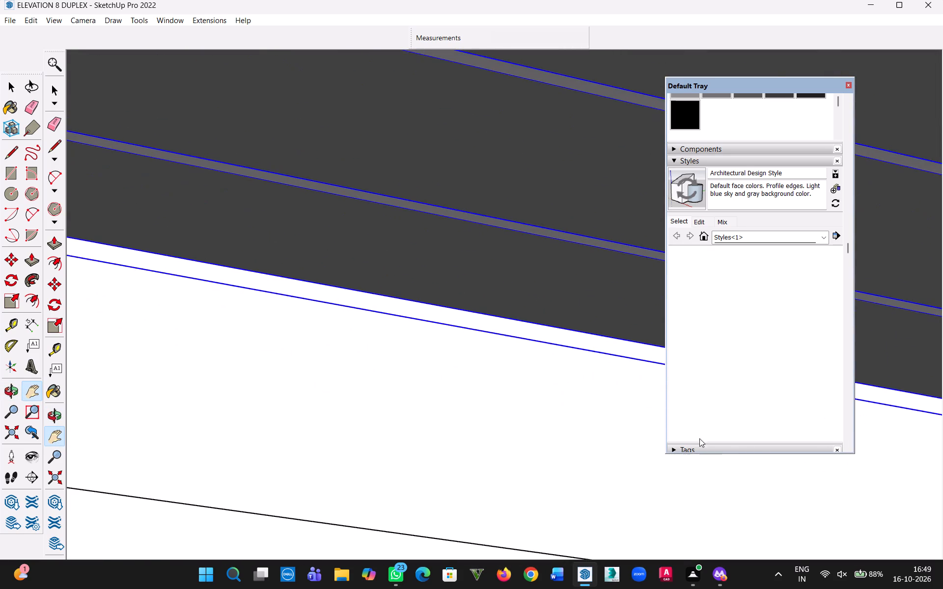
{"action": "middle_click_drag", "start_coordinate": [516, 440], "coordinate": [180, 522]}
{"action": "left_click_drag", "start_coordinate": [191, 510], "coordinate": [265, 369]}
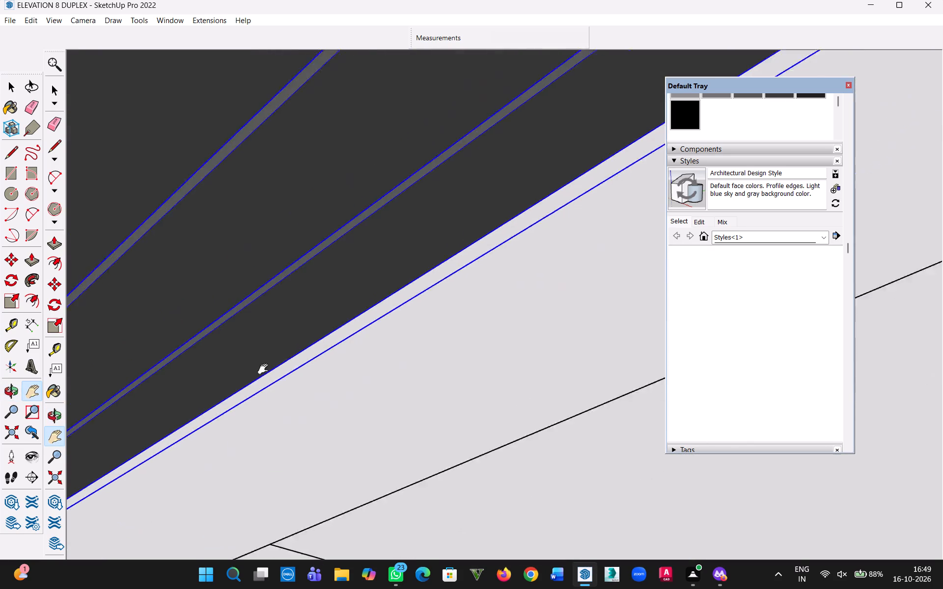
{"action": "left_click_drag", "start_coordinate": [265, 369], "coordinate": [610, 248]}
{"action": "scroll", "coordinate": [399, 545], "scroll_direction": "down", "scroll_amount": 3}
{"action": "left_click_drag", "start_coordinate": [265, 536], "coordinate": [199, 341]}
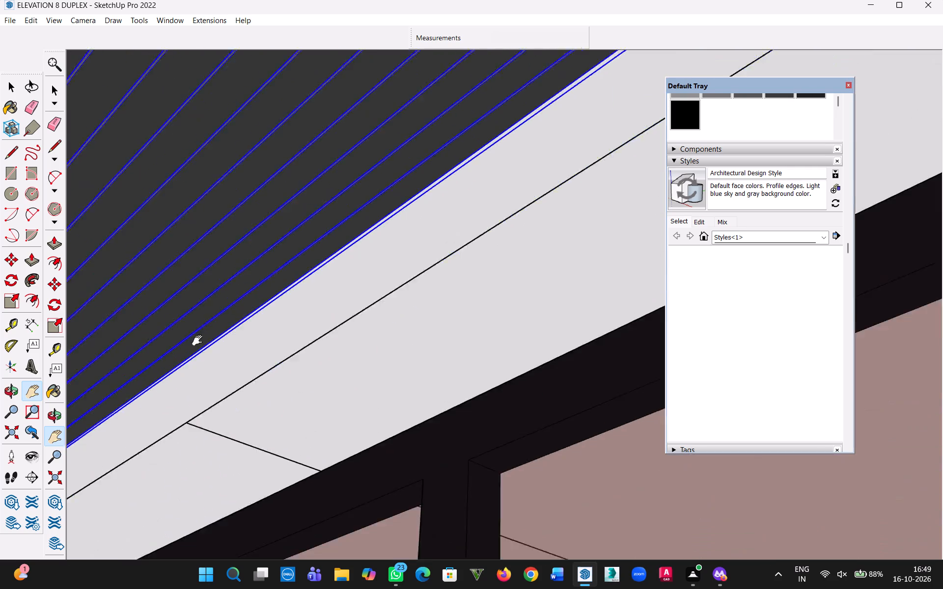
{"action": "left_click_drag", "start_coordinate": [199, 341], "coordinate": [412, 302]}
{"action": "middle_click_drag", "start_coordinate": [500, 376], "coordinate": [422, 406]}
{"action": "right_click_drag", "start_coordinate": [422, 406], "coordinate": [381, 425]}
{"action": "left_click_drag", "start_coordinate": [422, 406], "coordinate": [381, 425]}
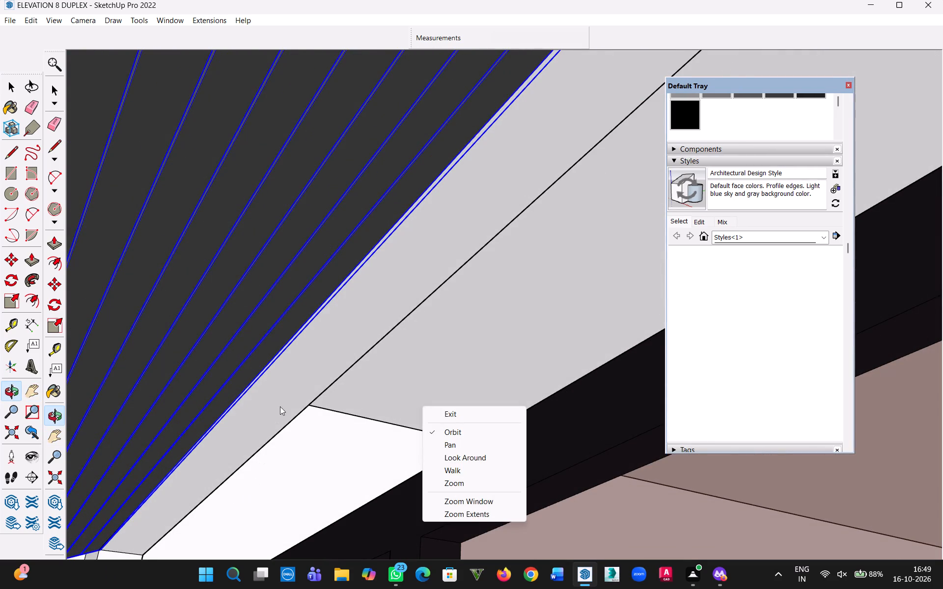
{"action": "left_click", "coordinate": [304, 482]}
{"action": "left_click_drag", "start_coordinate": [257, 500], "coordinate": [202, 499]}
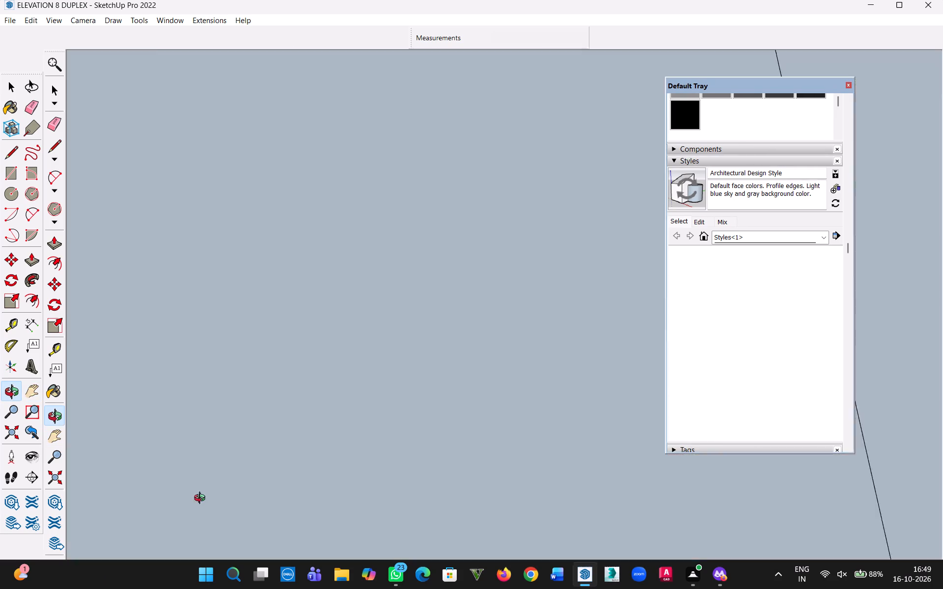
{"action": "left_click_drag", "start_coordinate": [202, 499], "coordinate": [183, 502]}
{"action": "left_click_drag", "start_coordinate": [209, 515], "coordinate": [269, 540]}
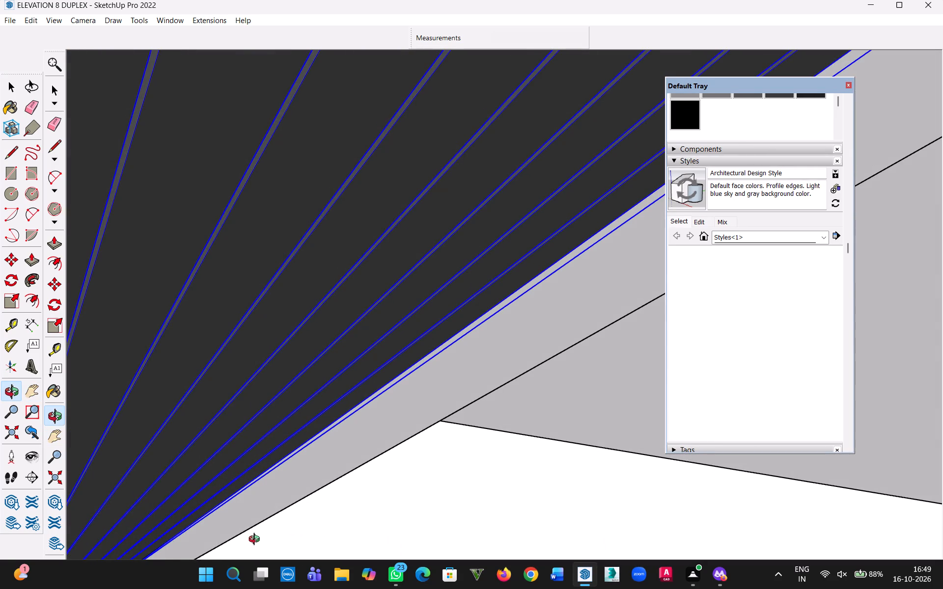
{"action": "key", "text": "Escape"}
{"action": "left_click_drag", "start_coordinate": [256, 544], "coordinate": [366, 338]}
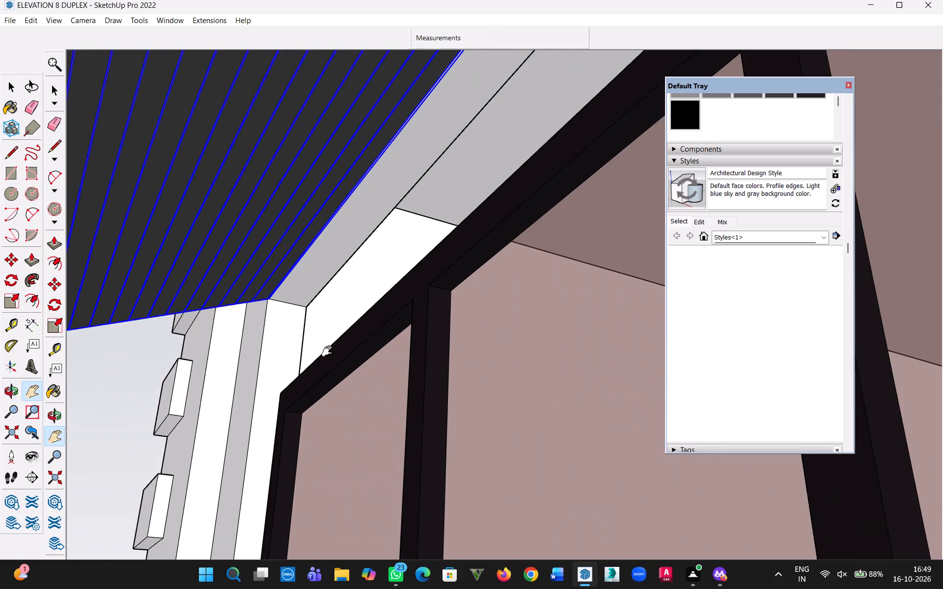
{"action": "scroll", "coordinate": [296, 301], "scroll_direction": "up", "scroll_amount": 20}
{"action": "scroll", "coordinate": [296, 301], "scroll_direction": "up", "scroll_amount": 5}
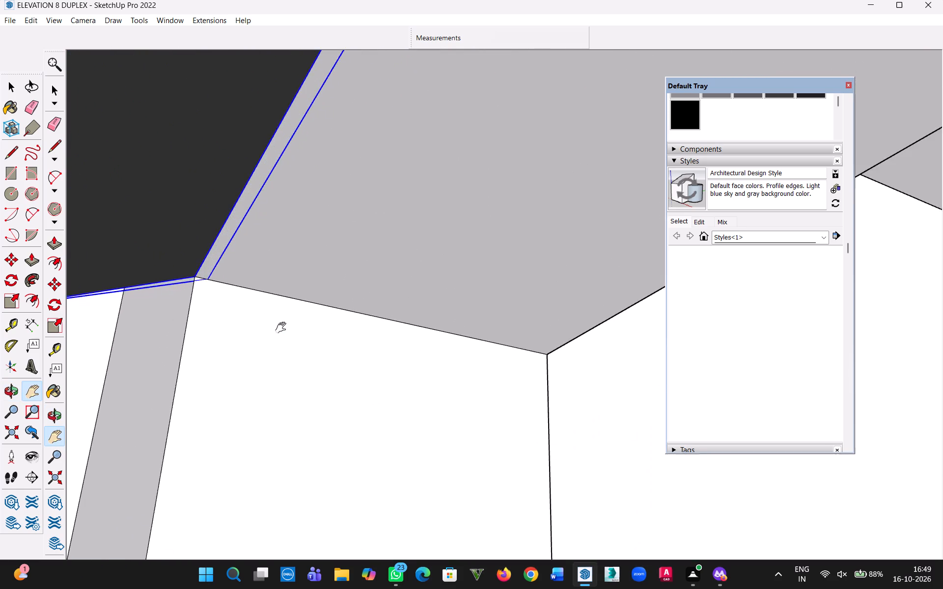
{"action": "middle_click_drag", "start_coordinate": [282, 328], "coordinate": [194, 435]}
{"action": "scroll", "coordinate": [195, 333], "scroll_direction": "up", "scroll_amount": 3}
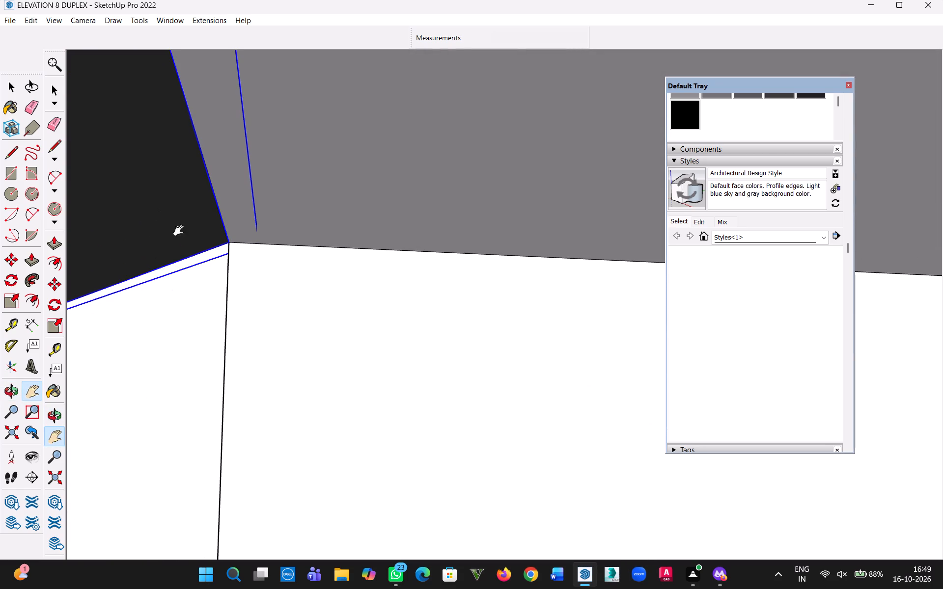
{"action": "key", "text": "m"}
{"action": "left_click", "coordinate": [227, 241]}
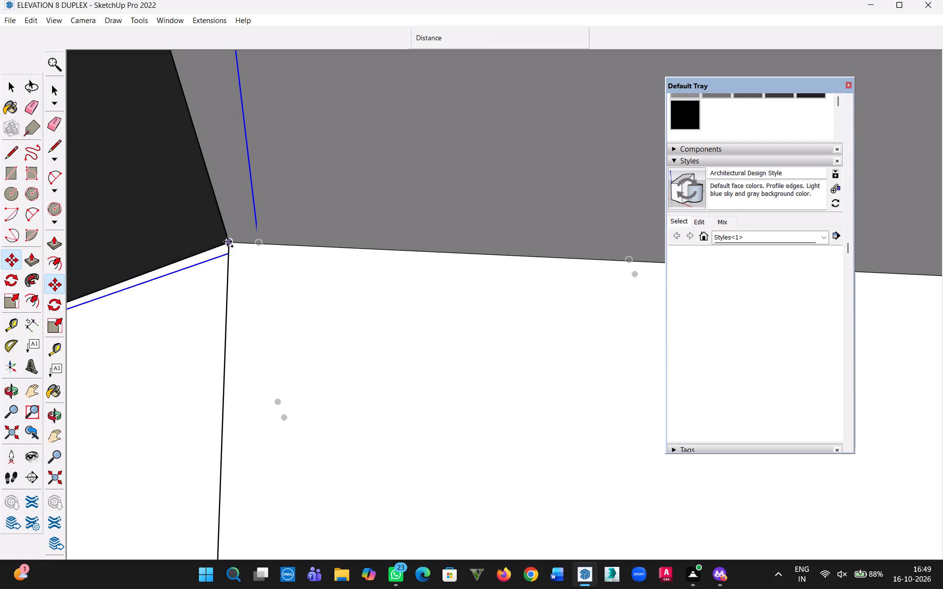
{"action": "scroll", "coordinate": [192, 300], "scroll_direction": "down", "scroll_amount": 20}
{"action": "scroll", "coordinate": [192, 300], "scroll_direction": "down", "scroll_amount": 6}
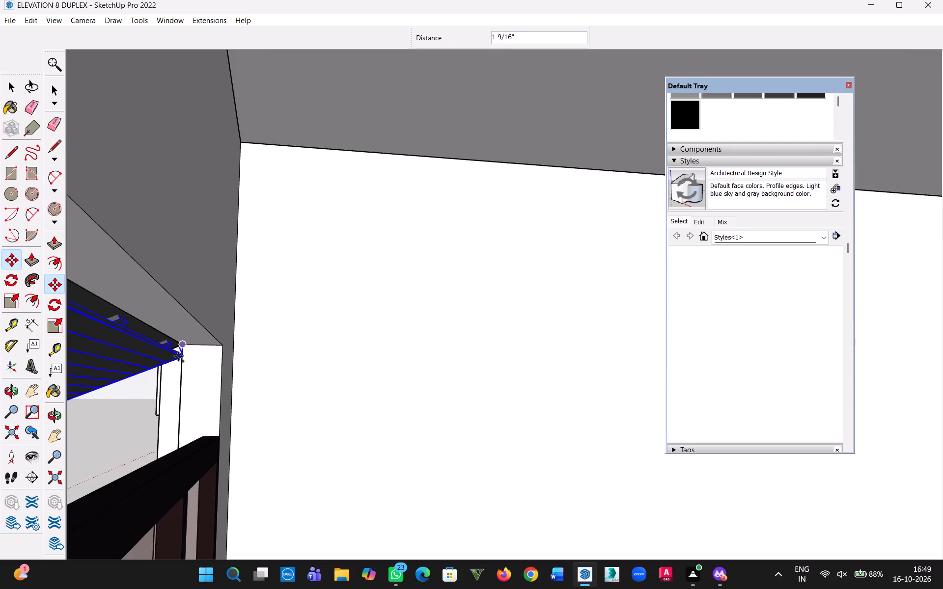
{"action": "scroll", "coordinate": [178, 356], "scroll_direction": "down", "scroll_amount": 3}
{"action": "middle_click_drag", "start_coordinate": [130, 354], "coordinate": [438, 330]}
{"action": "scroll", "coordinate": [437, 382], "scroll_direction": "down", "scroll_amount": 12}
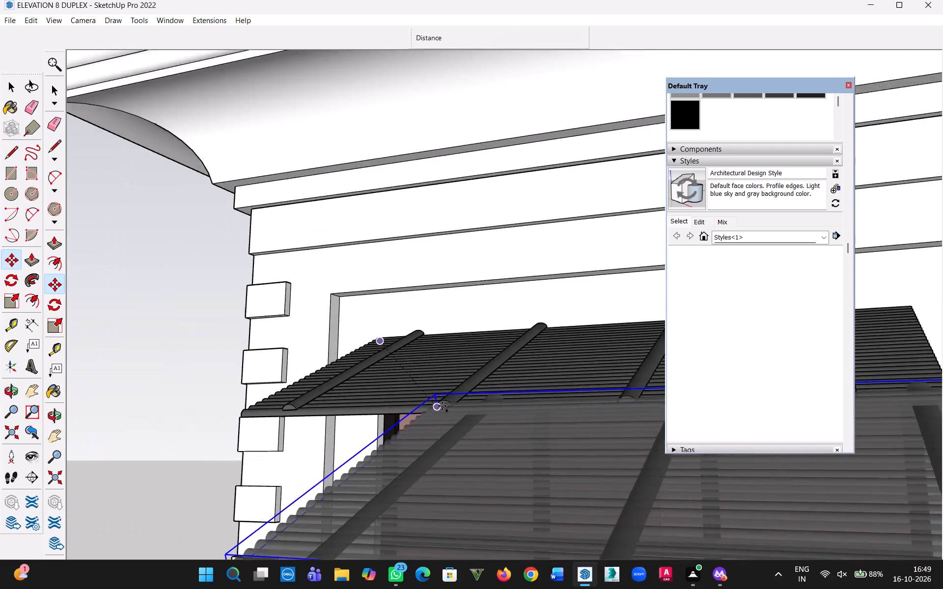
{"action": "scroll", "coordinate": [442, 406], "scroll_direction": "down", "scroll_amount": 6}
{"action": "middle_click_drag", "start_coordinate": [394, 384], "coordinate": [444, 458]}
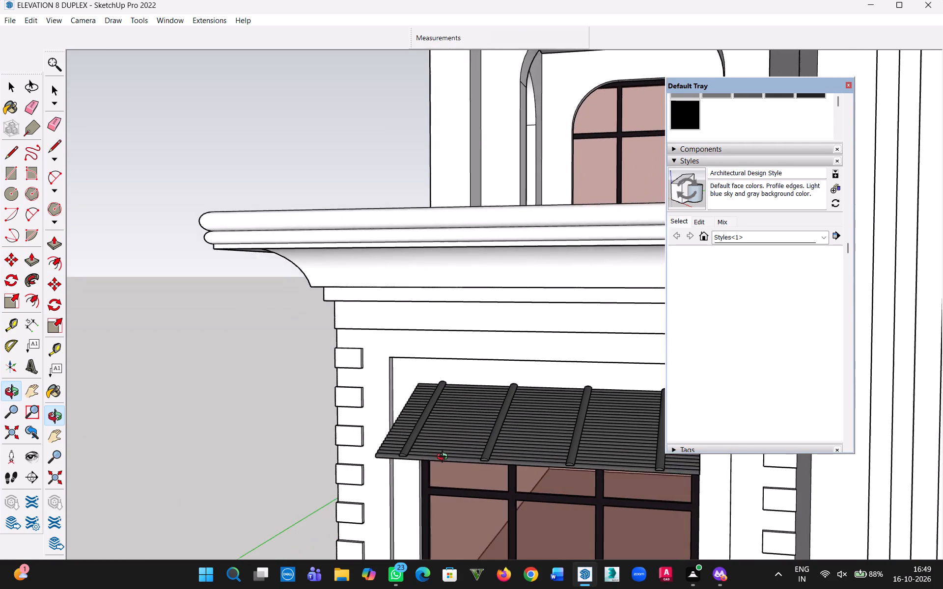
{"action": "middle_click_drag", "start_coordinate": [444, 458], "coordinate": [451, 476]}
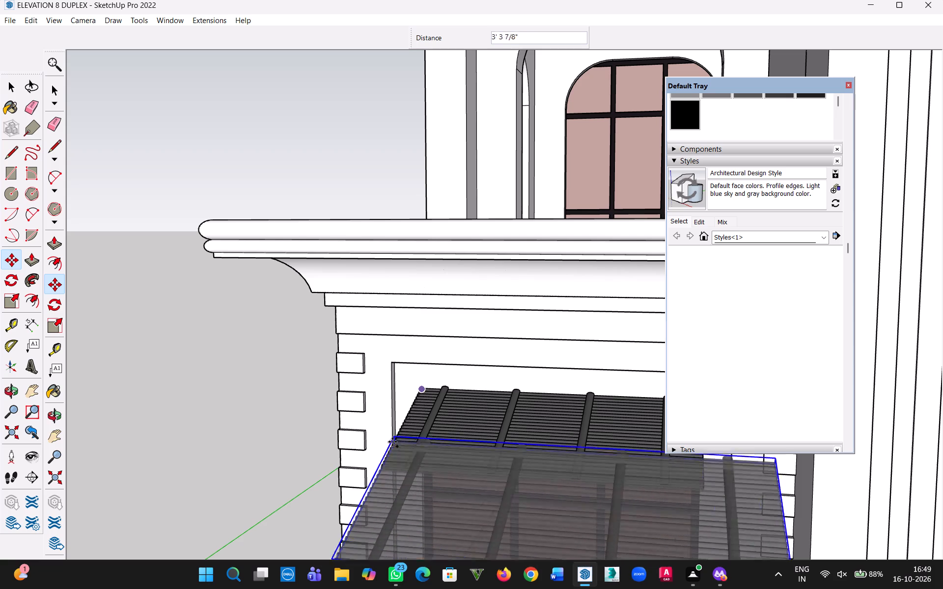
{"action": "key", "text": "h"}
{"action": "left_click_drag", "start_coordinate": [473, 459], "coordinate": [22, 434]}
{"action": "left_click_drag", "start_coordinate": [655, 457], "coordinate": [114, 419]}
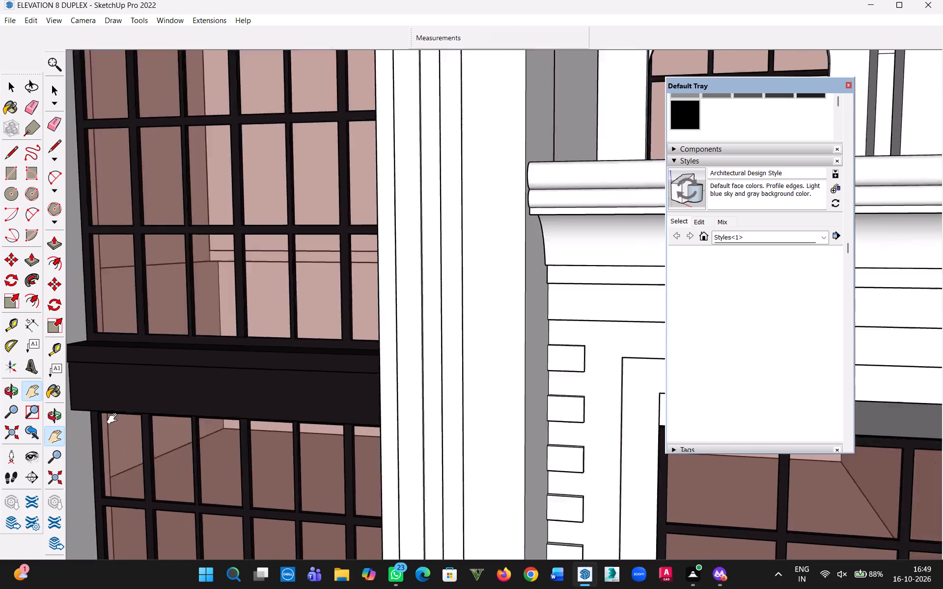
{"action": "left_click_drag", "start_coordinate": [114, 419], "coordinate": [23, 397]}
{"action": "left_click_drag", "start_coordinate": [513, 458], "coordinate": [443, 455]}
{"action": "key", "text": "Escape"}
{"action": "scroll", "coordinate": [337, 341], "scroll_direction": "up", "scroll_amount": 6}
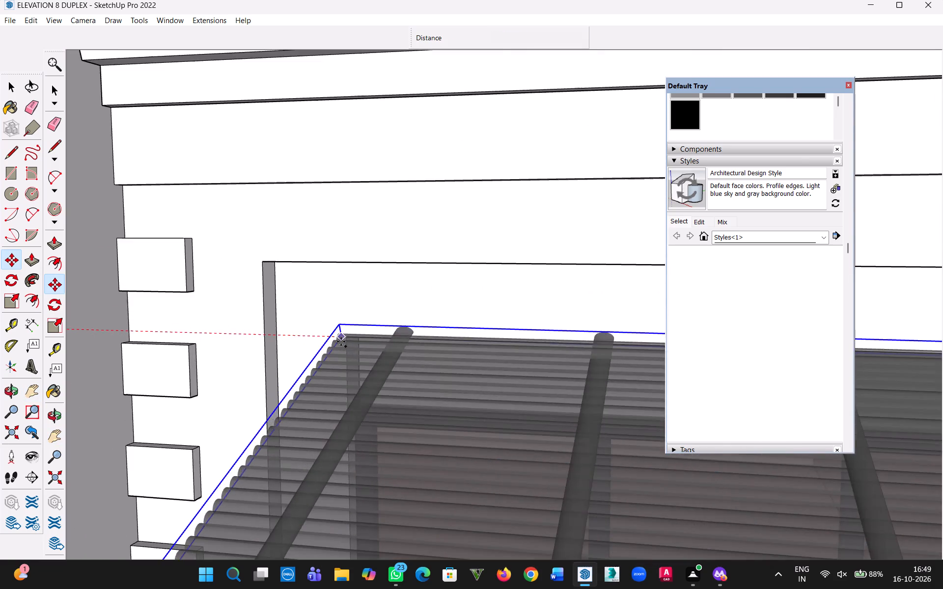
{"action": "scroll", "coordinate": [341, 342], "scroll_direction": "up", "scroll_amount": 3}
{"action": "left_click", "coordinate": [350, 335]}
Examine the copied roof's fit over the right ground-floor window from the front and below, and compare both roofs across the whole building.
{"action": "scroll", "coordinate": [468, 408], "scroll_direction": "down", "scroll_amount": 7}
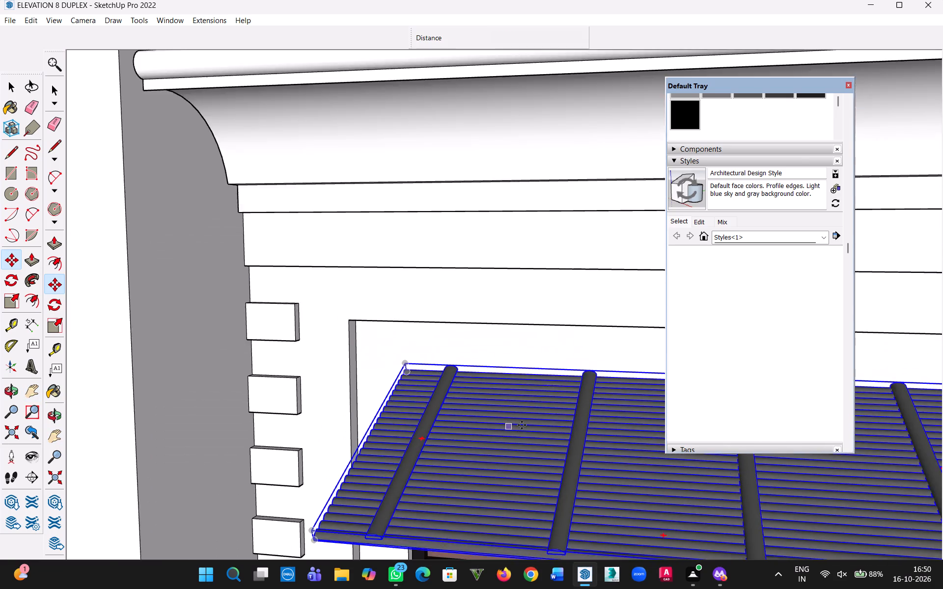
{"action": "scroll", "coordinate": [522, 425], "scroll_direction": "down", "scroll_amount": 7}
{"action": "key", "text": "h"}
{"action": "left_click_drag", "start_coordinate": [538, 465], "coordinate": [439, 340]}
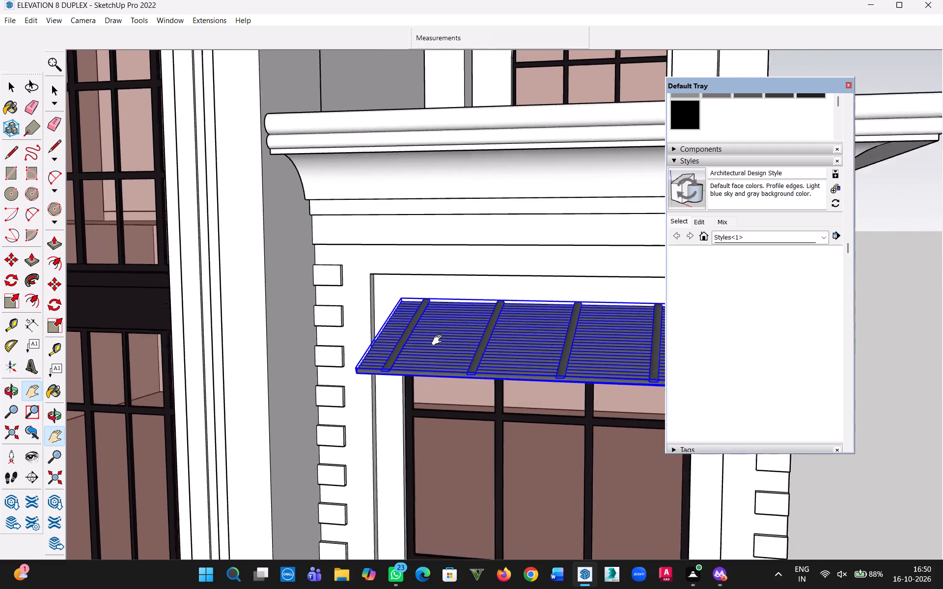
{"action": "left_click_drag", "start_coordinate": [439, 340], "coordinate": [349, 319]}
{"action": "middle_click_drag", "start_coordinate": [374, 387], "coordinate": [521, 238]}
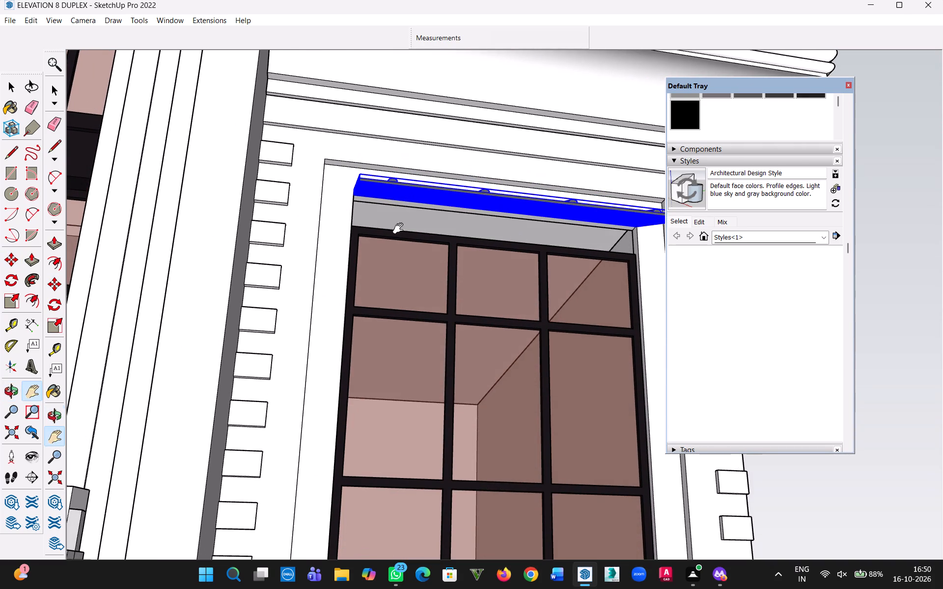
{"action": "left_click", "coordinate": [9, 92]}
{"action": "left_click", "coordinate": [412, 349]}
{"action": "scroll", "coordinate": [488, 470], "scroll_direction": "down", "scroll_amount": 5}
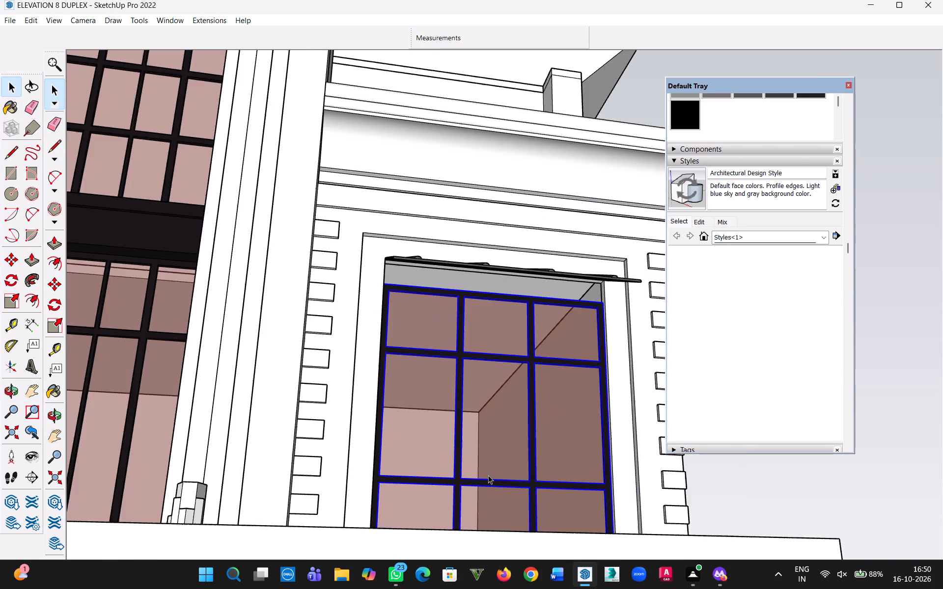
{"action": "scroll", "coordinate": [488, 475], "scroll_direction": "down", "scroll_amount": 9}
{"action": "middle_click_drag", "start_coordinate": [409, 467], "coordinate": [599, 588]}
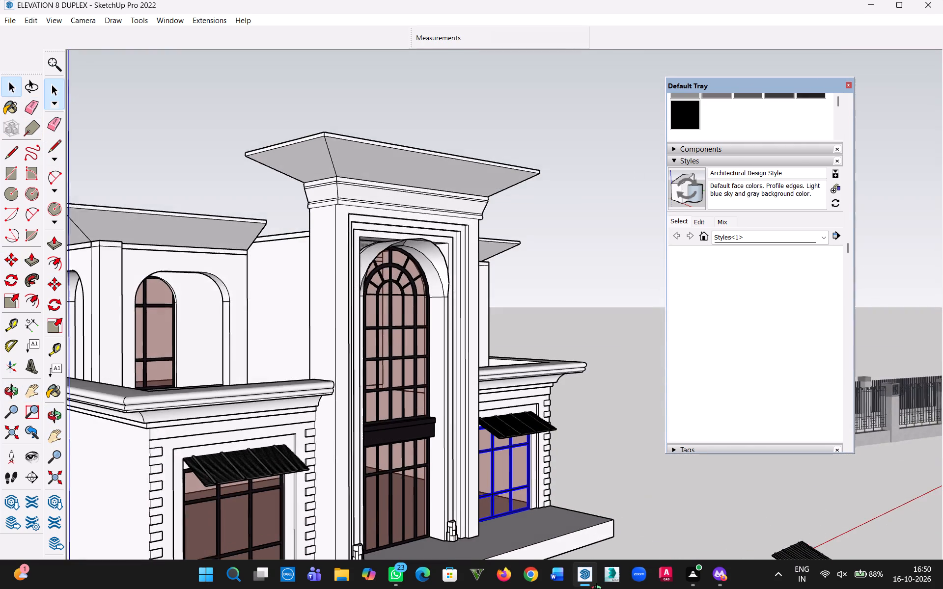
{"action": "middle_click_drag", "start_coordinate": [599, 588], "coordinate": [596, 588]}
{"action": "scroll", "coordinate": [464, 456], "scroll_direction": "down", "scroll_amount": 9}
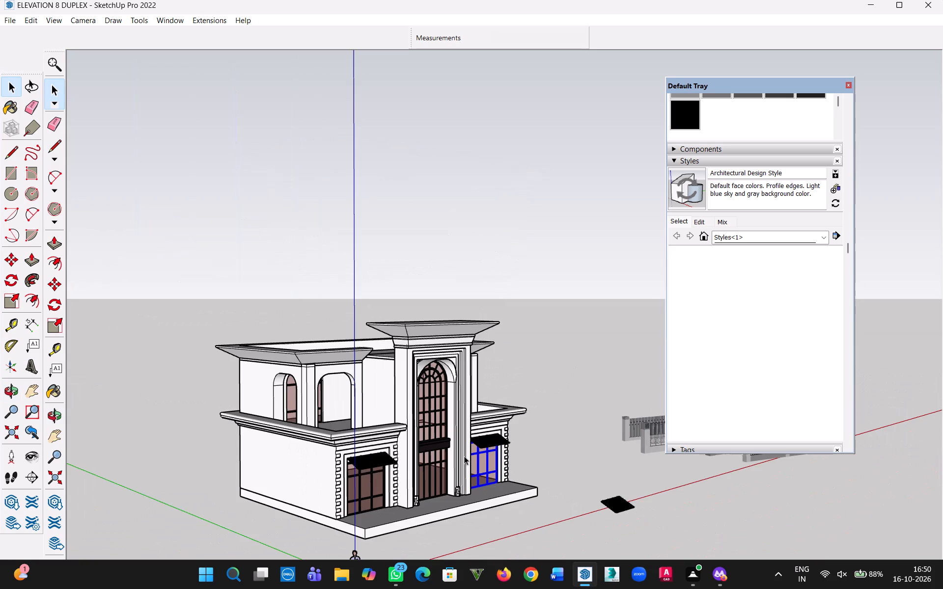
{"action": "middle_click_drag", "start_coordinate": [407, 423], "coordinate": [289, 428]}
{"action": "scroll", "coordinate": [507, 484], "scroll_direction": "up", "scroll_amount": 6}
{"action": "scroll", "coordinate": [507, 484], "scroll_direction": "down", "scroll_amount": 7}
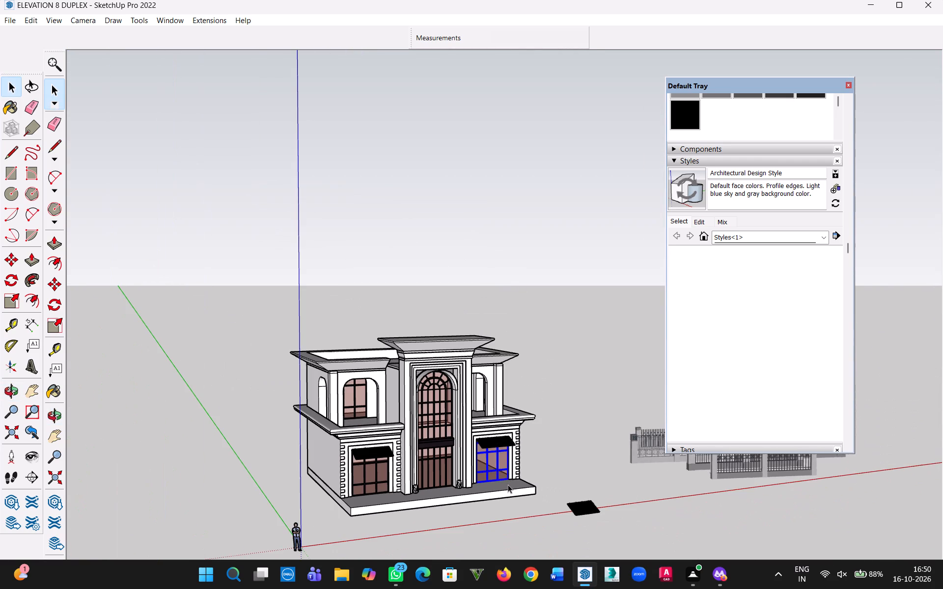
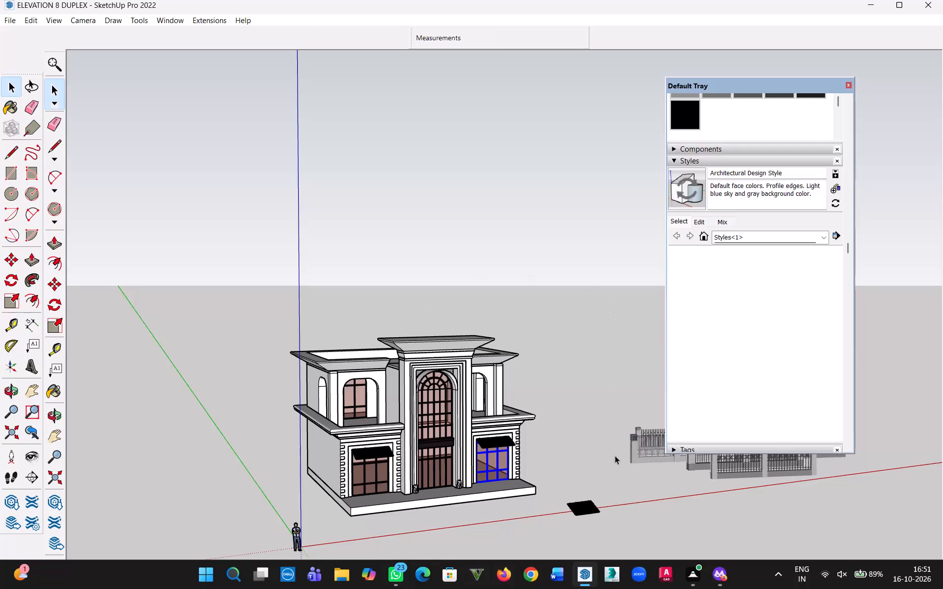
Switch to 3D Warehouse in the browser, leave the bamboo window roof model and search for "roof side decorations".
{"action": "left_click", "coordinate": [718, 580]}
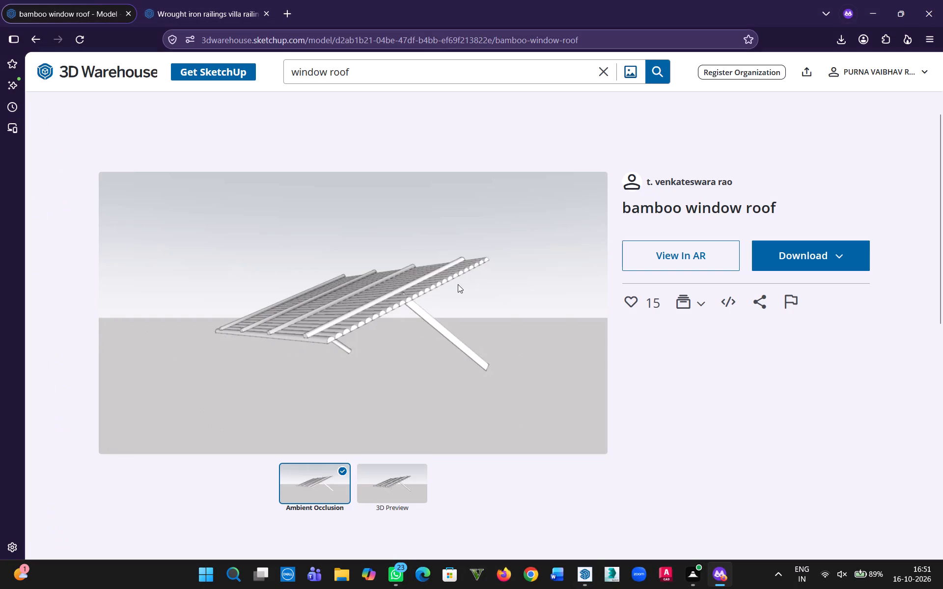
{"action": "scroll", "coordinate": [458, 307], "scroll_direction": "down", "scroll_amount": 10}
{"action": "scroll", "coordinate": [456, 344], "scroll_direction": "up", "scroll_amount": 12}
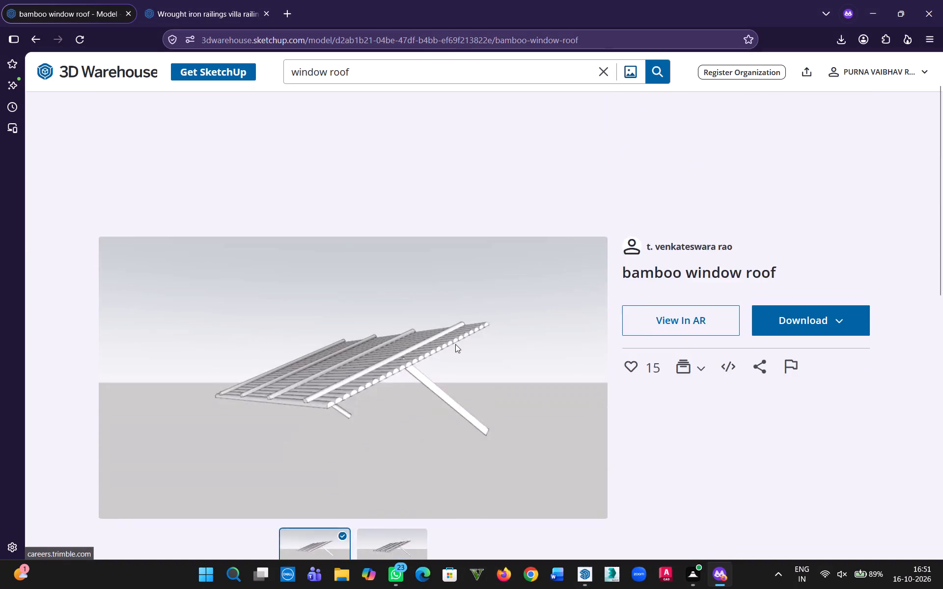
{"action": "scroll", "coordinate": [455, 344], "scroll_direction": "up", "scroll_amount": 2}
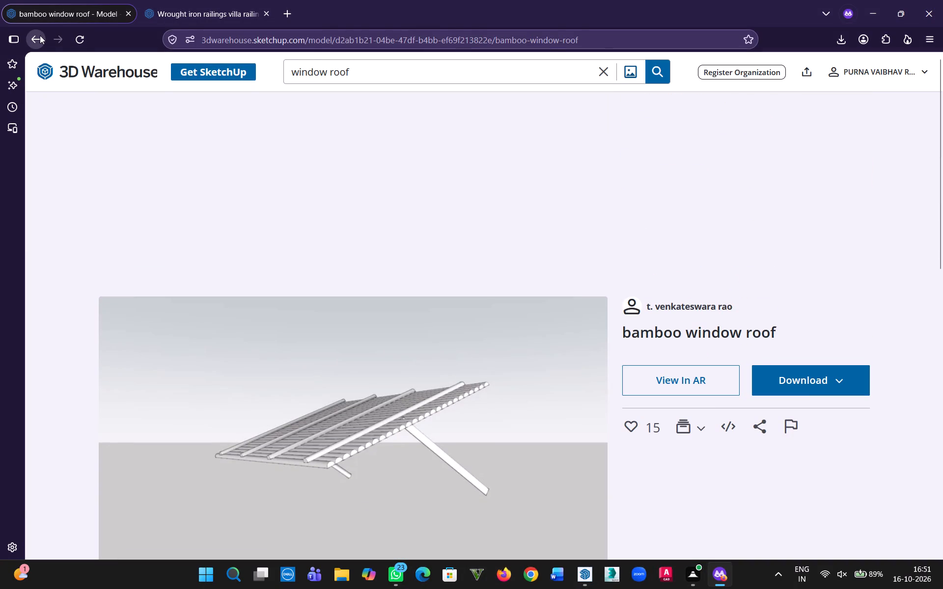
{"action": "left_click", "coordinate": [40, 35]}
{"action": "scroll", "coordinate": [497, 315], "scroll_direction": "up", "scroll_amount": 7}
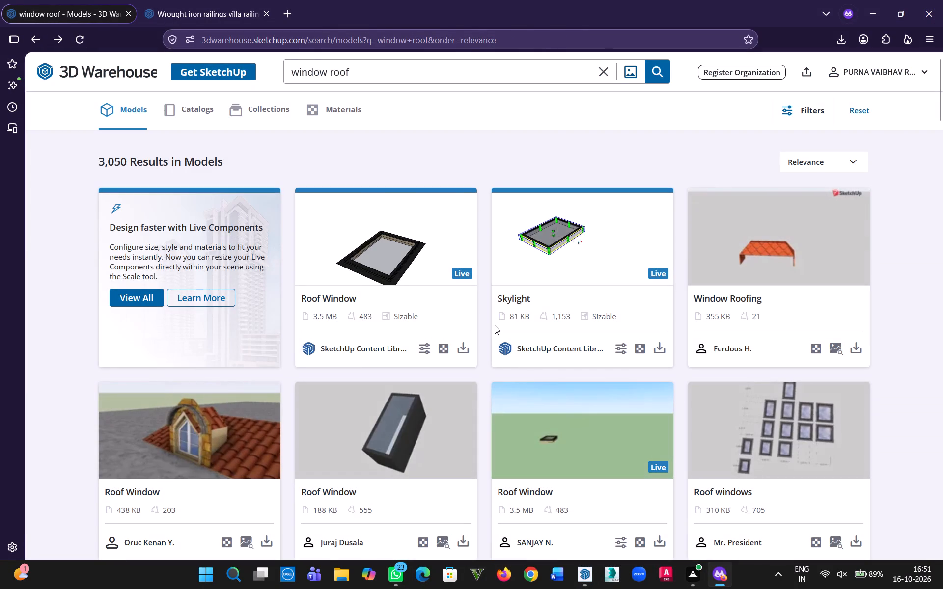
{"action": "left_click_drag", "start_coordinate": [363, 72], "coordinate": [254, 66]}
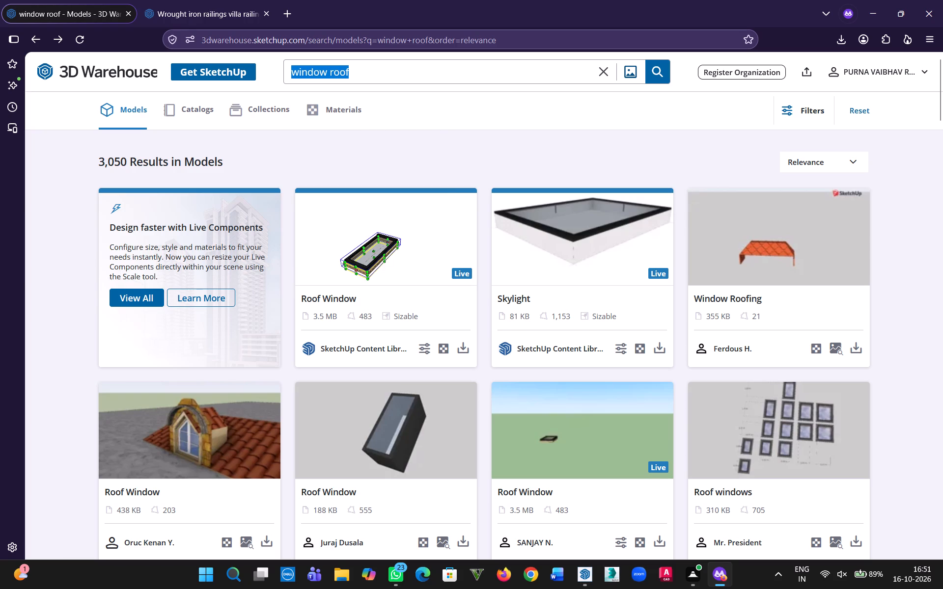
{"action": "key", "text": "r"}
{"action": "type", "text": "oof side decorations"}
{"action": "key", "text": "Return"}
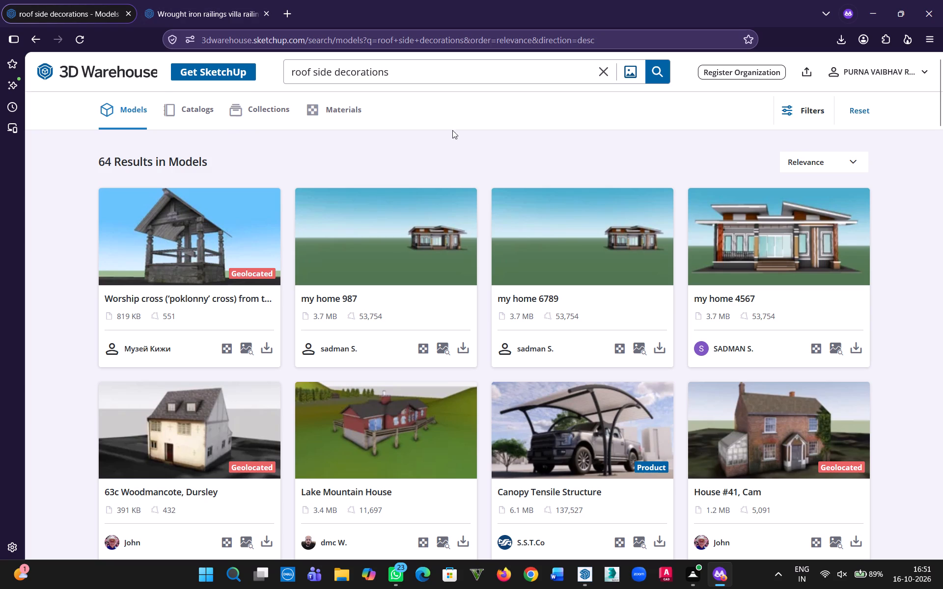
Open the Worship cross model from the search results, review its page and return to the results.
{"action": "scroll", "coordinate": [166, 226], "scroll_direction": "up", "scroll_amount": 6}
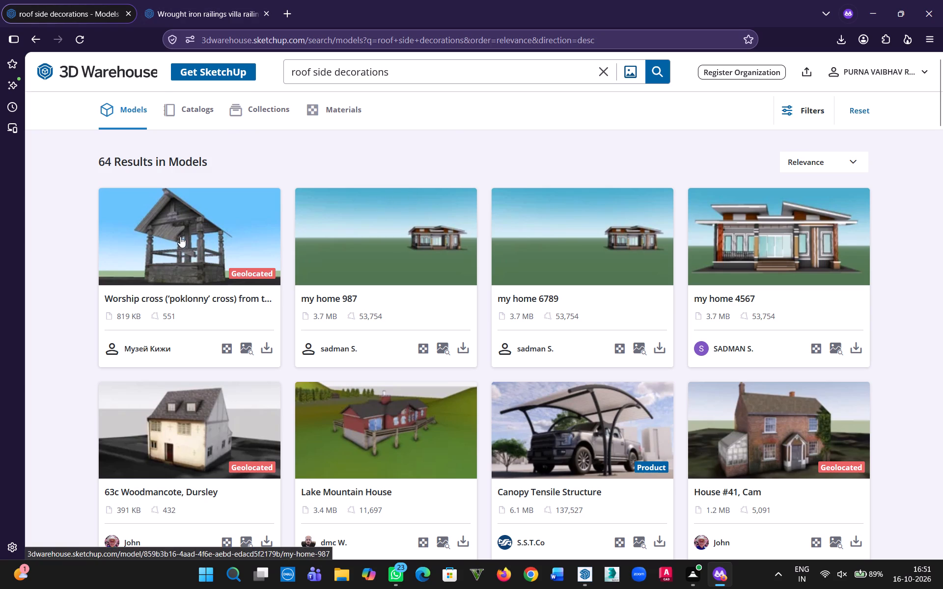
{"action": "left_click", "coordinate": [180, 237]}
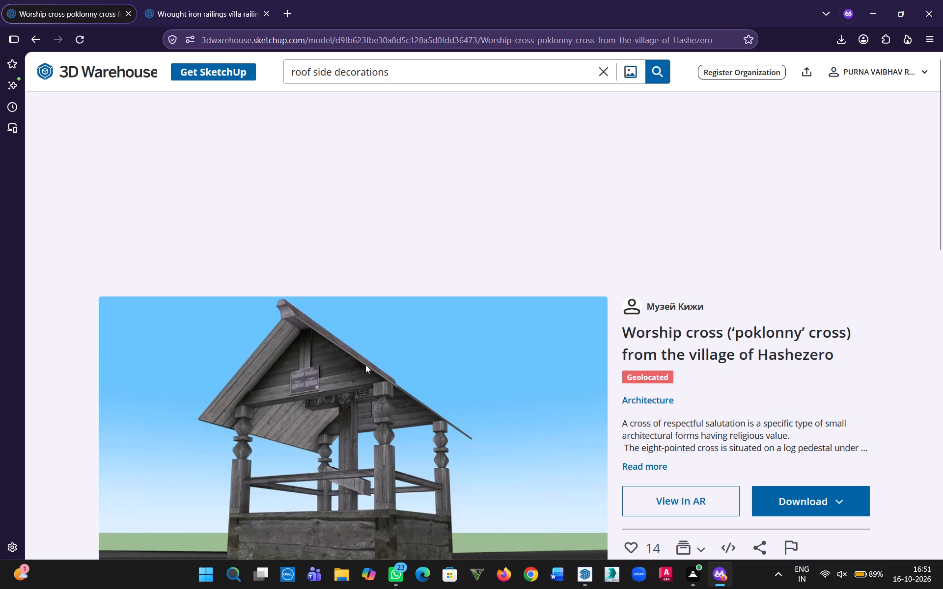
{"action": "scroll", "coordinate": [366, 361], "scroll_direction": "down", "scroll_amount": 10}
{"action": "scroll", "coordinate": [366, 361], "scroll_direction": "up", "scroll_amount": 3}
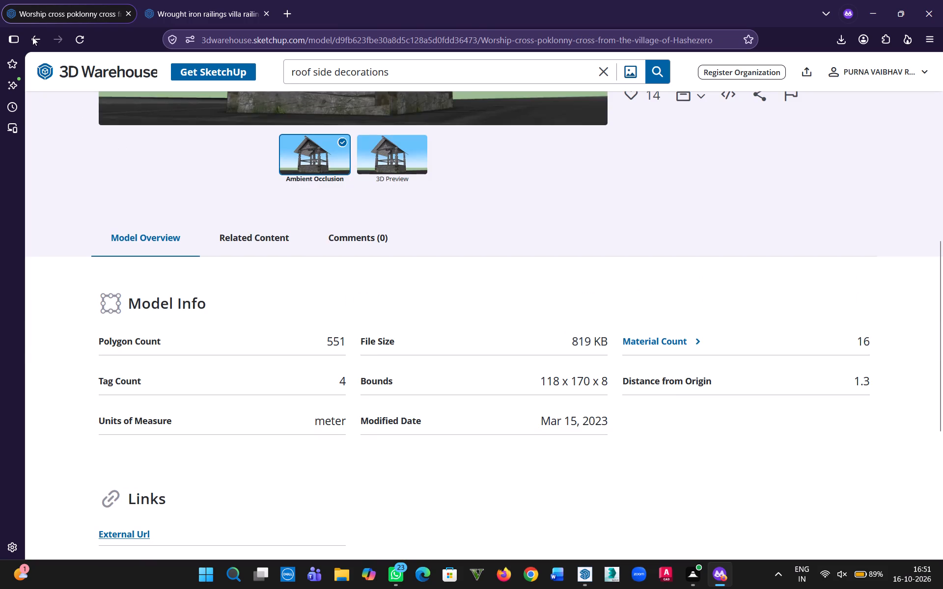
{"action": "left_click", "coordinate": [31, 37]}
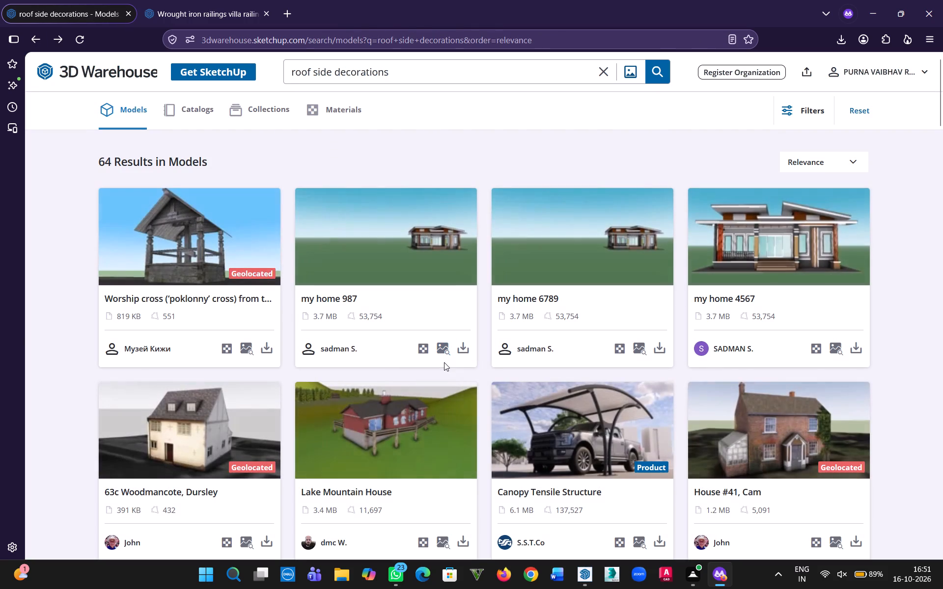
Look through the remaining "roof side decorations" results for a suitable decorative roof element.
{"action": "scroll", "coordinate": [661, 374], "scroll_direction": "down", "scroll_amount": 2}
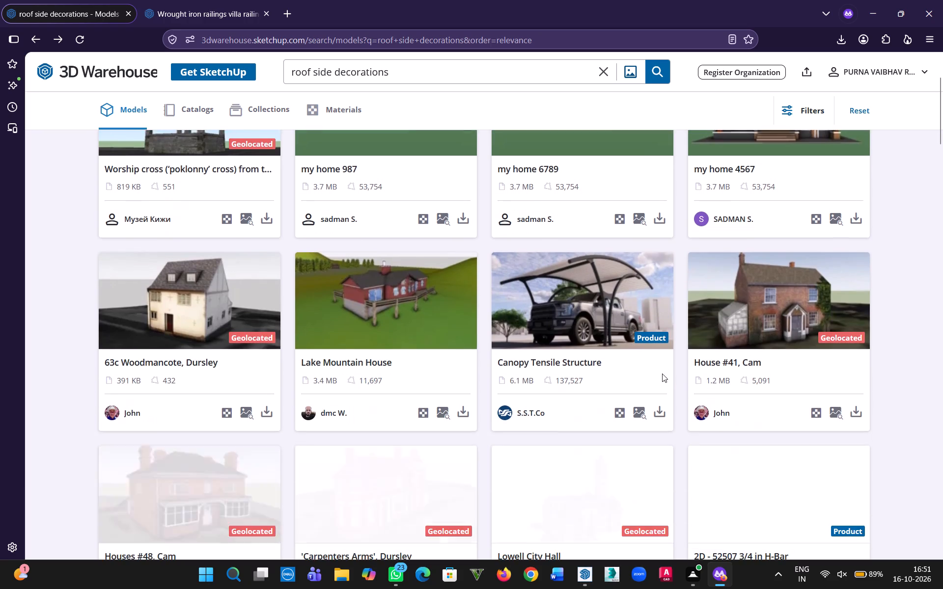
{"action": "scroll", "coordinate": [662, 374], "scroll_direction": "down", "scroll_amount": 5}
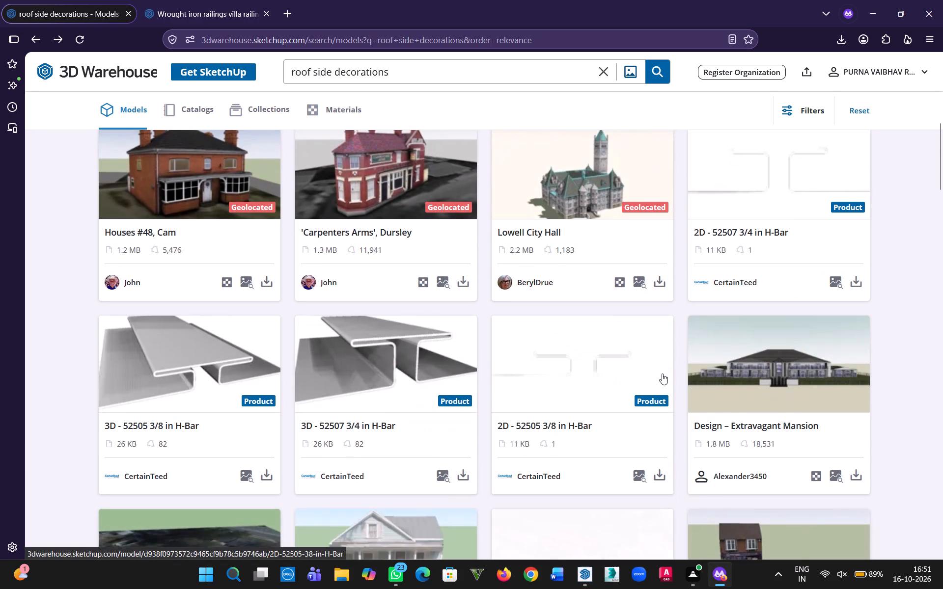
{"action": "scroll", "coordinate": [556, 363], "scroll_direction": "down", "scroll_amount": 7}
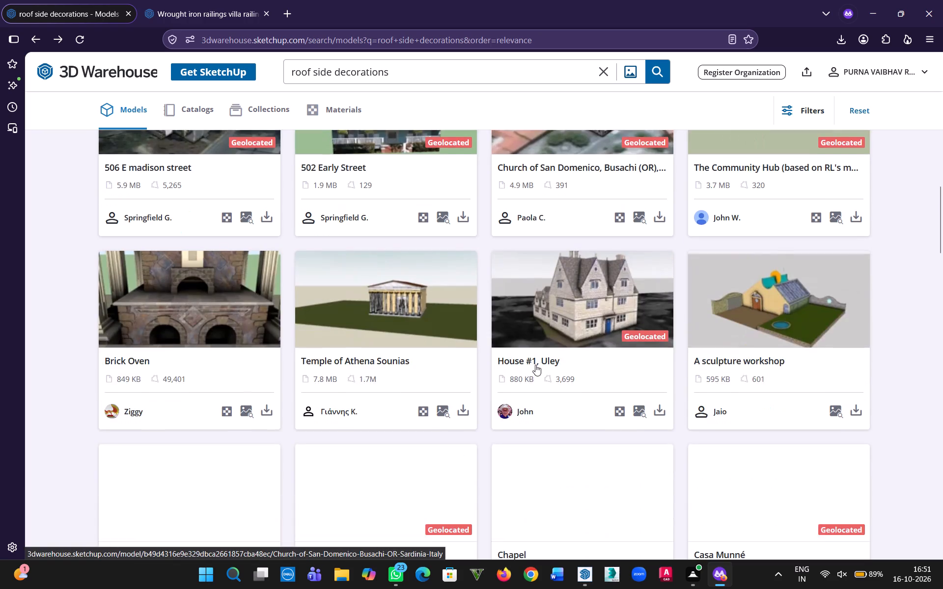
{"action": "scroll", "coordinate": [535, 365], "scroll_direction": "down", "scroll_amount": 10}
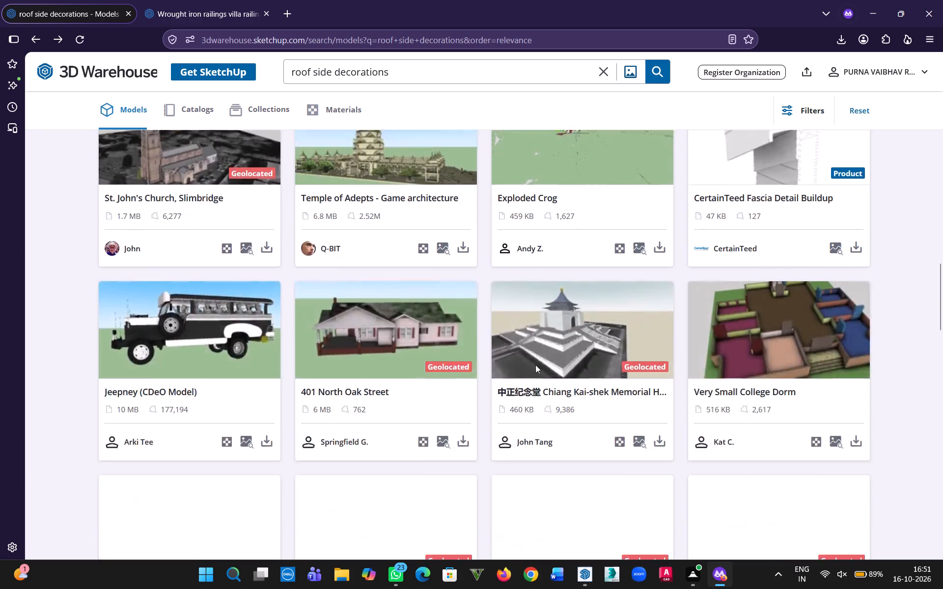
{"action": "scroll", "coordinate": [535, 365], "scroll_direction": "down", "scroll_amount": 6}
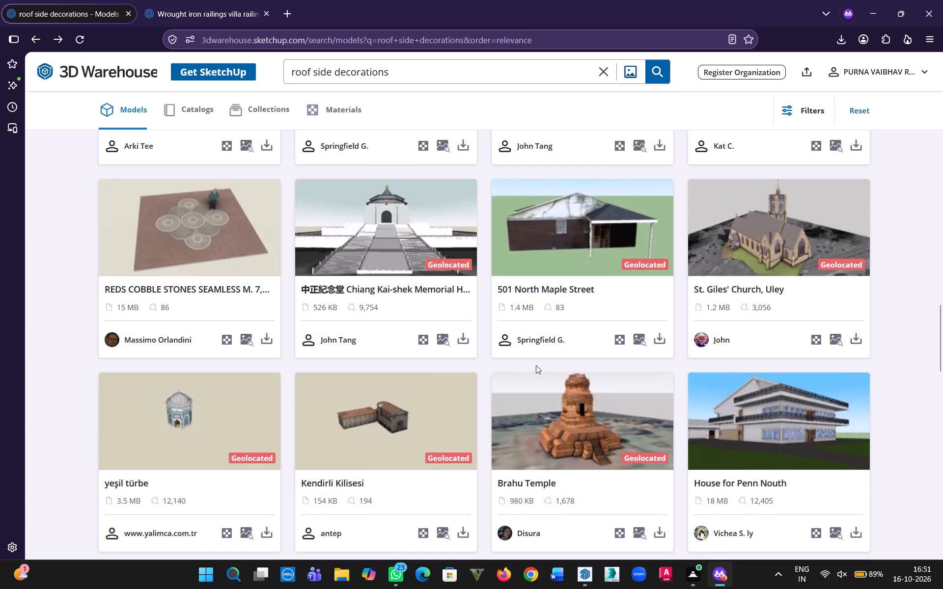
{"action": "scroll", "coordinate": [536, 365], "scroll_direction": "down", "scroll_amount": 11}
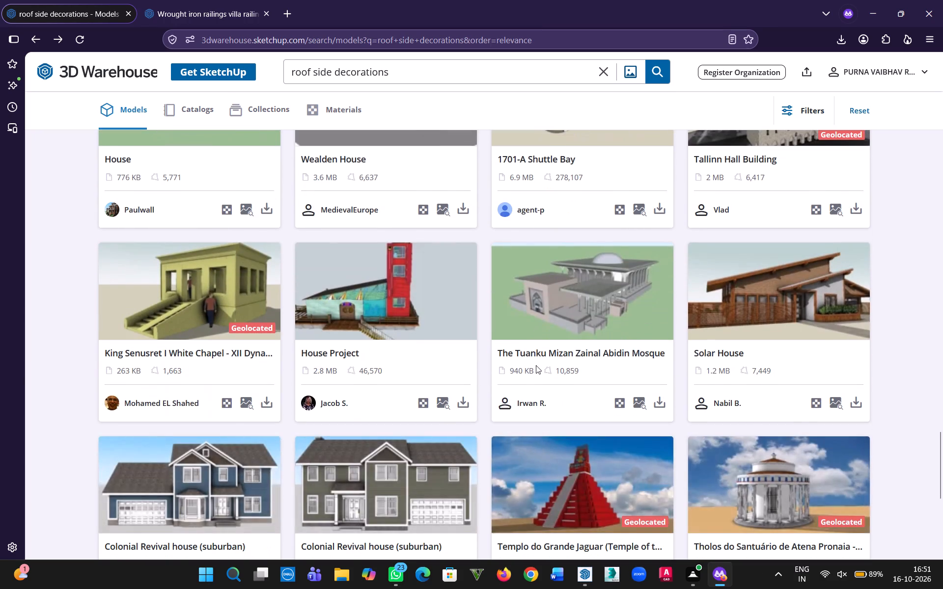
{"action": "scroll", "coordinate": [536, 365], "scroll_direction": "down", "scroll_amount": 4}
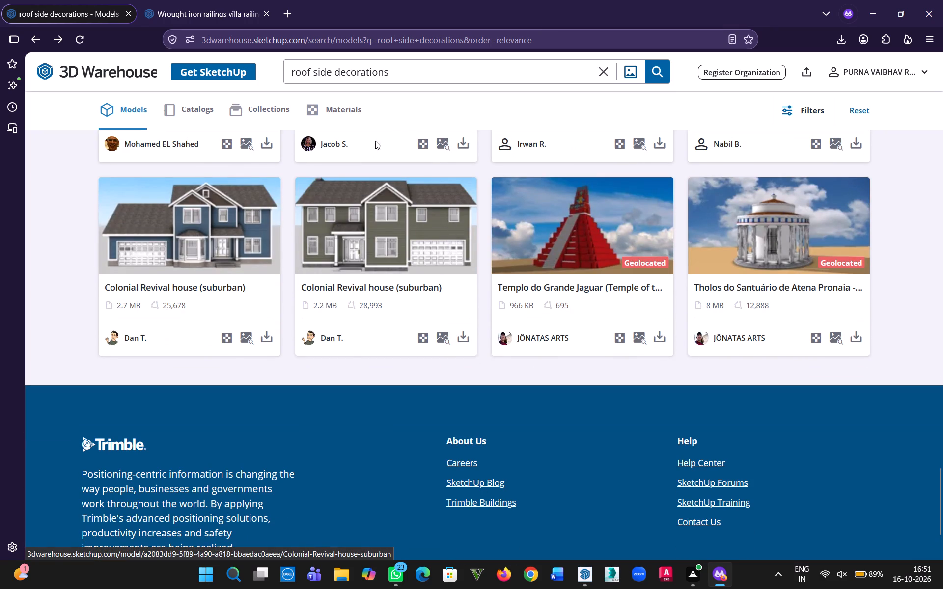
Search 3D Warehouse for "old style window roof supports".
{"action": "left_click_drag", "start_coordinate": [416, 71], "coordinate": [196, 81]}
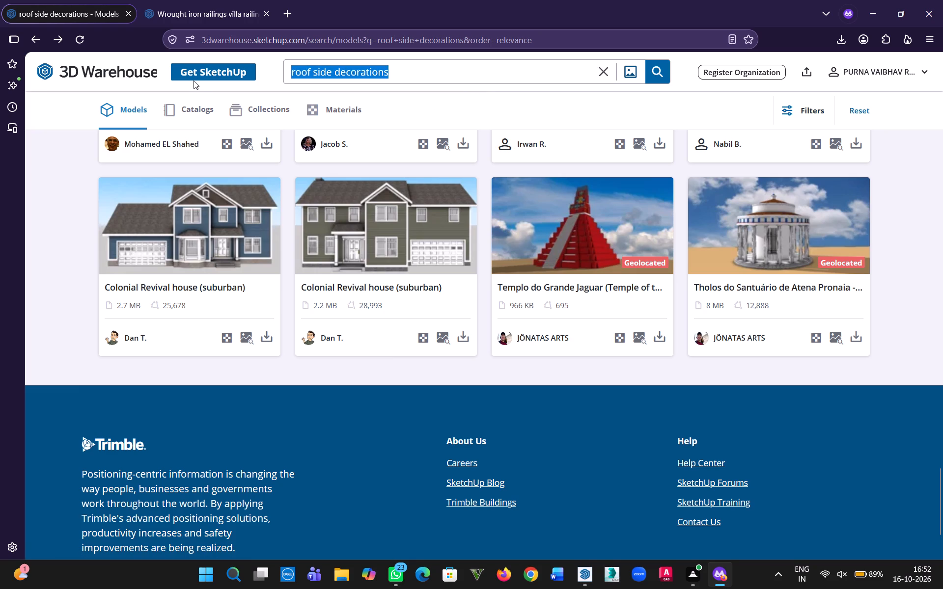
{"action": "type", "text": "old stu"}
{"action": "key", "text": "BackSpace"}
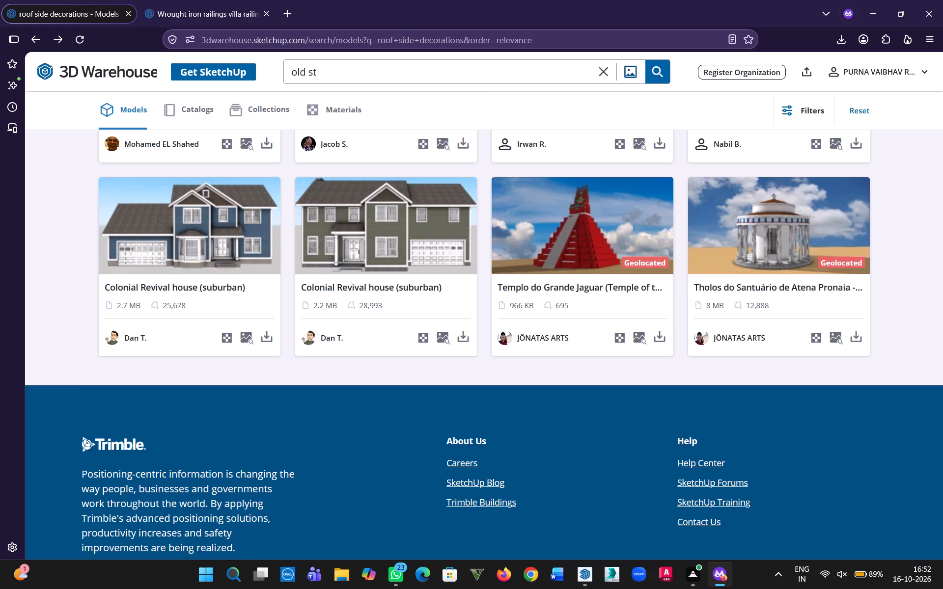
{"action": "type", "text": "yk"}
{"action": "key", "text": "BackSpace"}
{"action": "type", "text": "le window roof supports"}
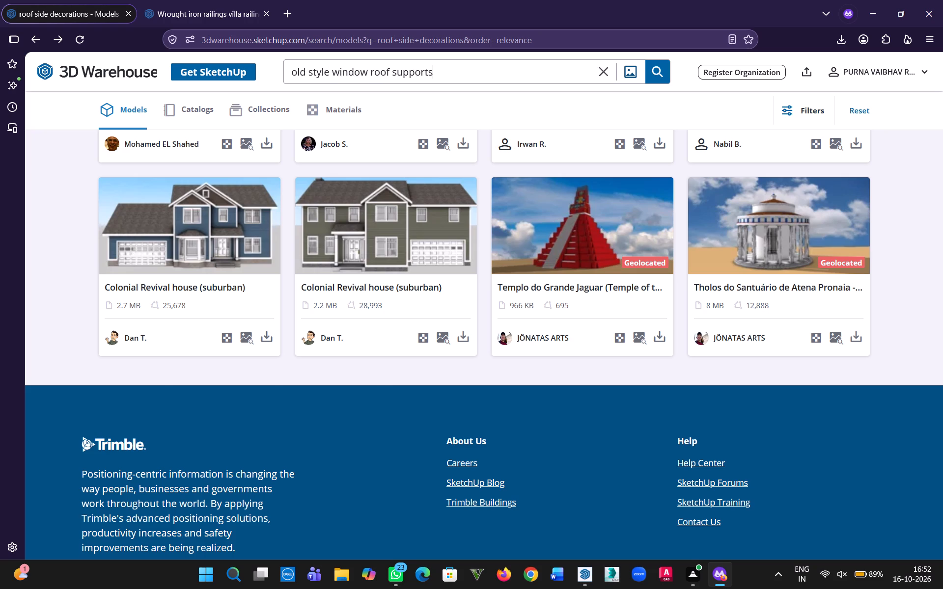
{"action": "key", "text": "Return"}
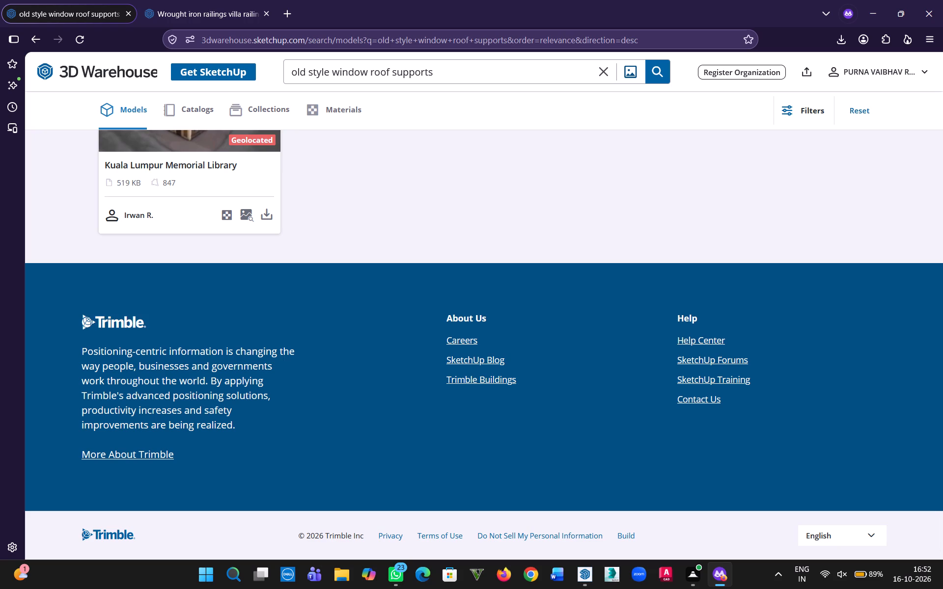
{"action": "scroll", "coordinate": [277, 275], "scroll_direction": "up", "scroll_amount": 4}
{"action": "scroll", "coordinate": [305, 247], "scroll_direction": "up", "scroll_amount": 2}
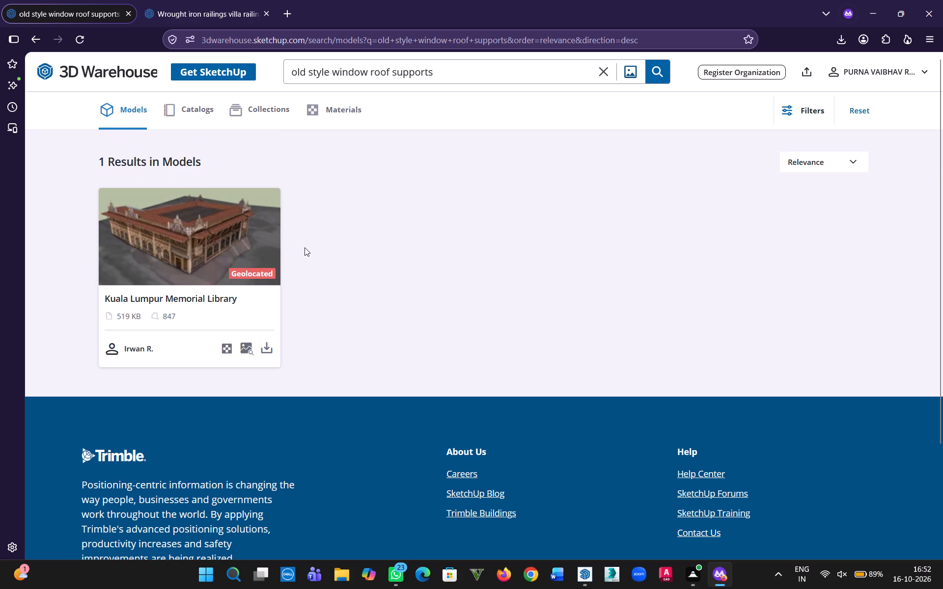
{"action": "scroll", "coordinate": [305, 247], "scroll_direction": "up", "scroll_amount": 5}
Open the Kuala Lumpur Memorial Library model and review its page at the default page zoom.
{"action": "left_click", "coordinate": [208, 243]}
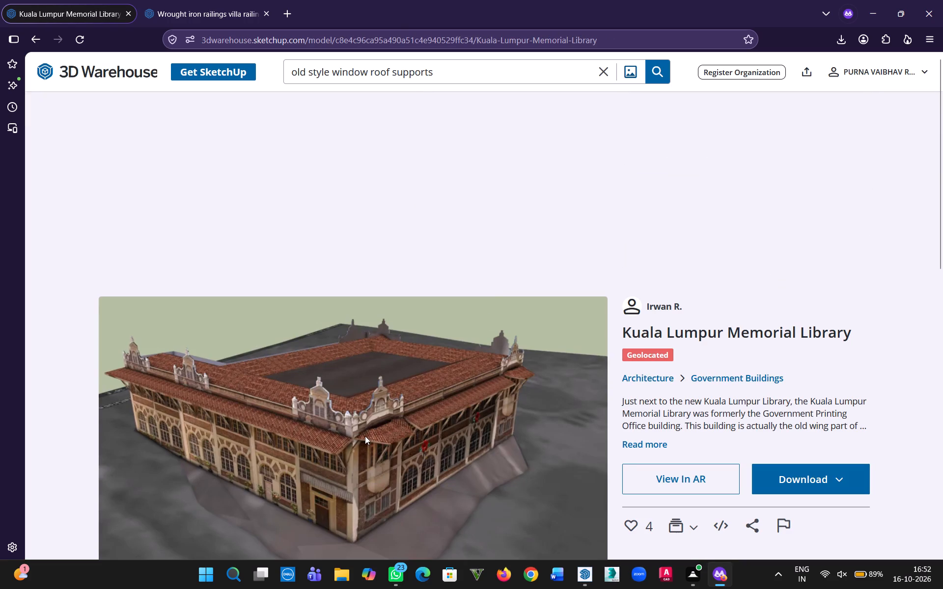
{"action": "scroll", "coordinate": [363, 437], "scroll_direction": "up", "scroll_amount": 18}
{"action": "scroll", "coordinate": [362, 440], "scroll_direction": "up", "scroll_amount": 5, "text": "ctrl"}
{"action": "scroll", "coordinate": [362, 440], "scroll_direction": "down", "scroll_amount": 6, "text": "ctrl"}
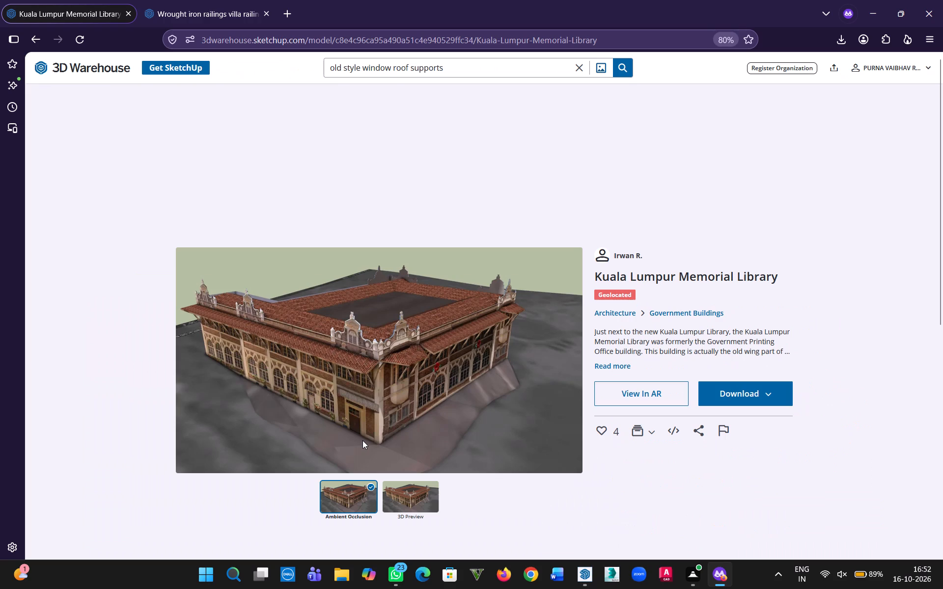
{"action": "left_click", "coordinate": [718, 38]}
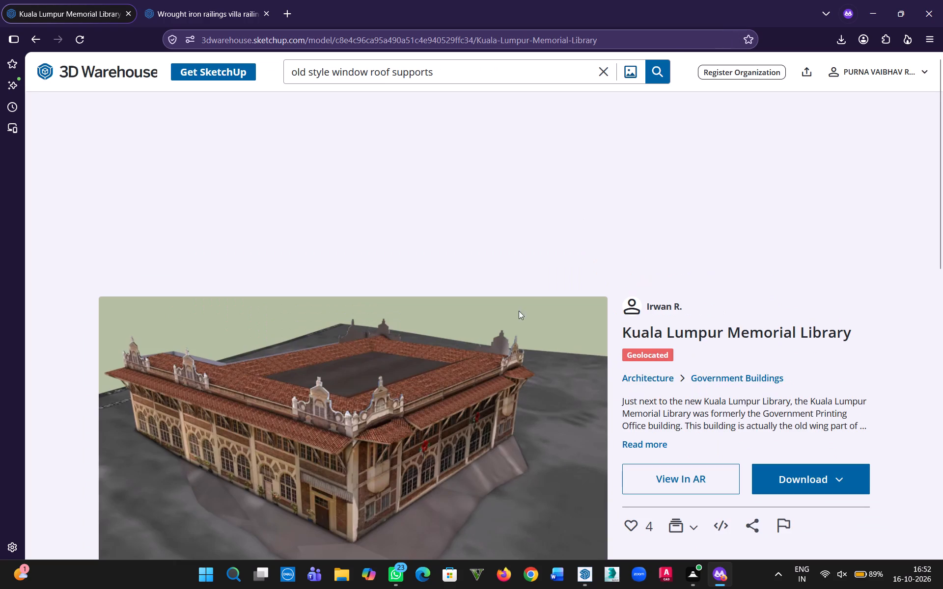
{"action": "scroll", "coordinate": [476, 403], "scroll_direction": "up", "scroll_amount": 2}
{"action": "scroll", "coordinate": [477, 396], "scroll_direction": "down", "scroll_amount": 4}
Inspect the library's roof eaves and slanted supports up close in the 3D preview.
{"action": "left_click", "coordinate": [407, 357]}
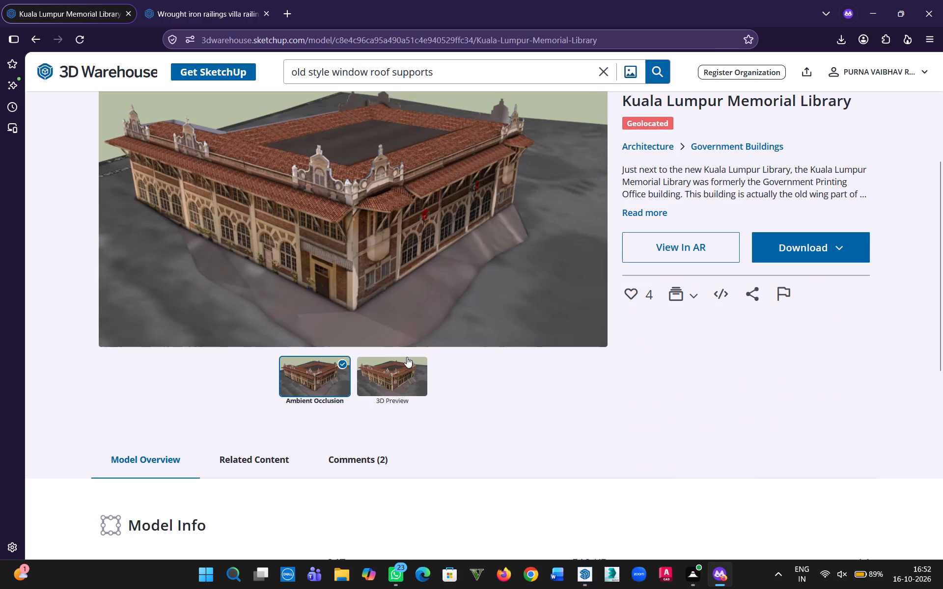
{"action": "left_click", "coordinate": [385, 172]}
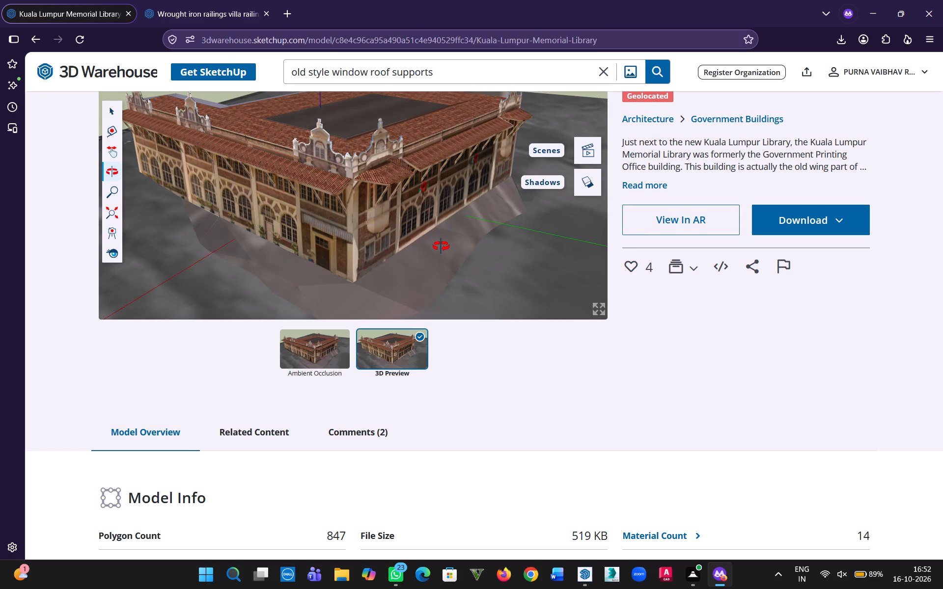
{"action": "scroll", "coordinate": [355, 181], "scroll_direction": "up", "scroll_amount": 10}
{"action": "middle_click_drag", "start_coordinate": [383, 172], "coordinate": [560, 22]}
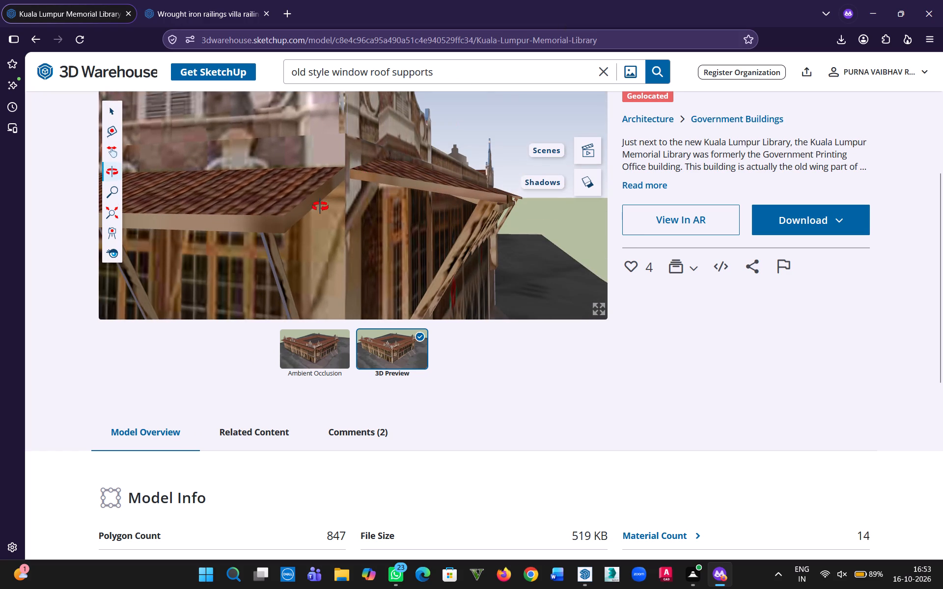
{"action": "middle_click_drag", "start_coordinate": [320, 206], "coordinate": [460, 100]}
{"action": "scroll", "coordinate": [341, 191], "scroll_direction": "down", "scroll_amount": 10}
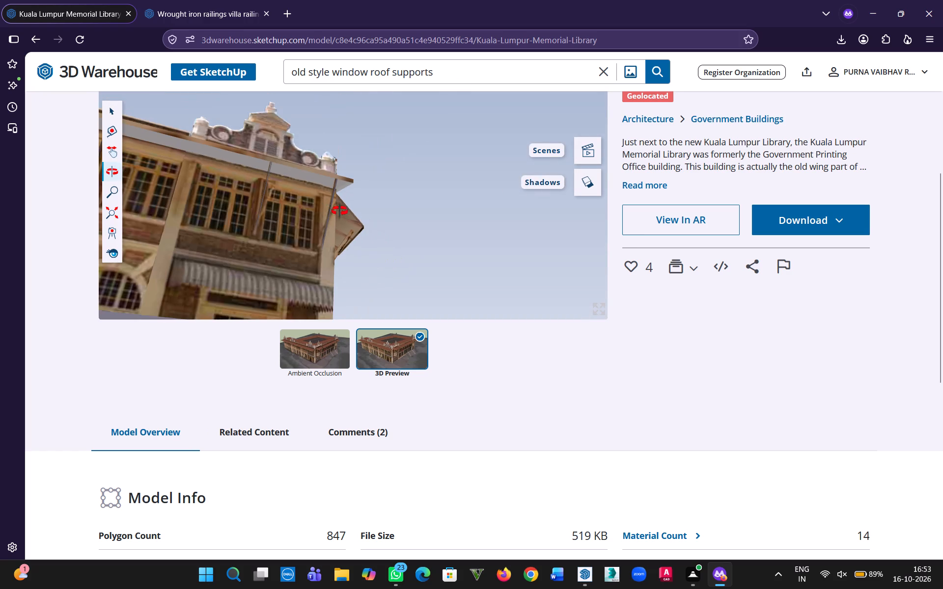
Close the library model's page and review the Wrought iron railings villa railings model page.
{"action": "left_click", "coordinate": [94, 13]}
{"action": "left_click", "coordinate": [127, 16]}
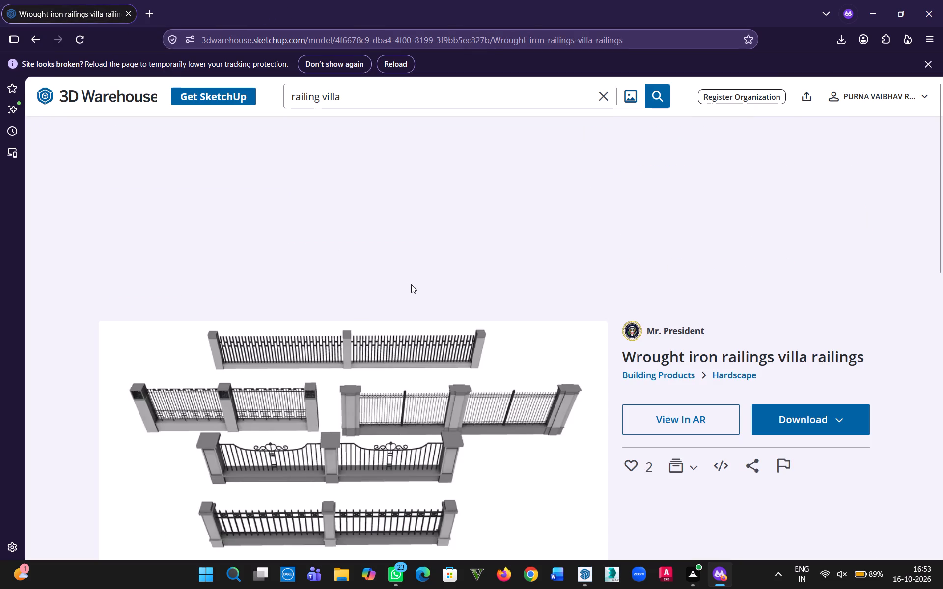
{"action": "scroll", "coordinate": [412, 294], "scroll_direction": "down", "scroll_amount": 3}
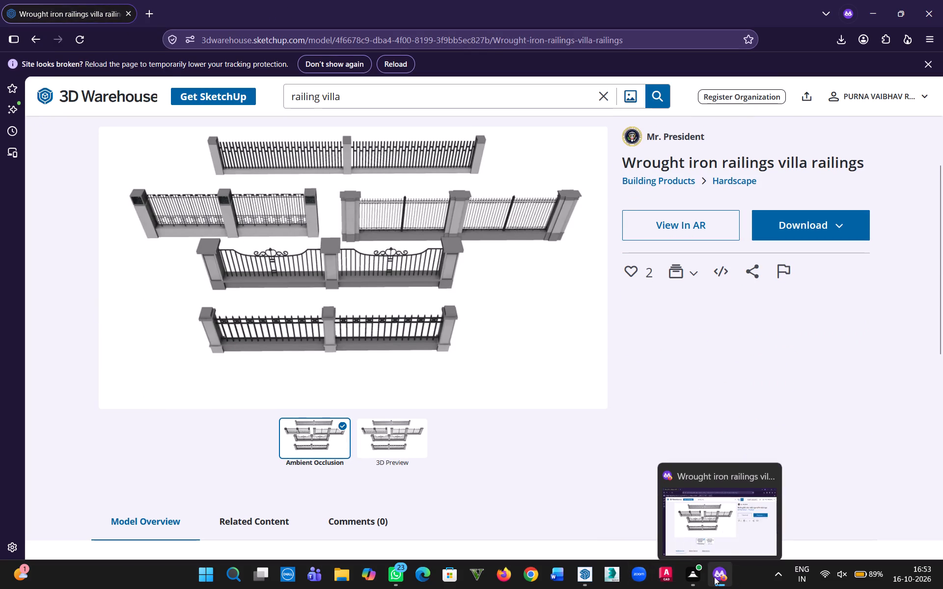
Switch back to the duplex model in SketchUp and close the Default Tray.
{"action": "left_click", "coordinate": [587, 572]}
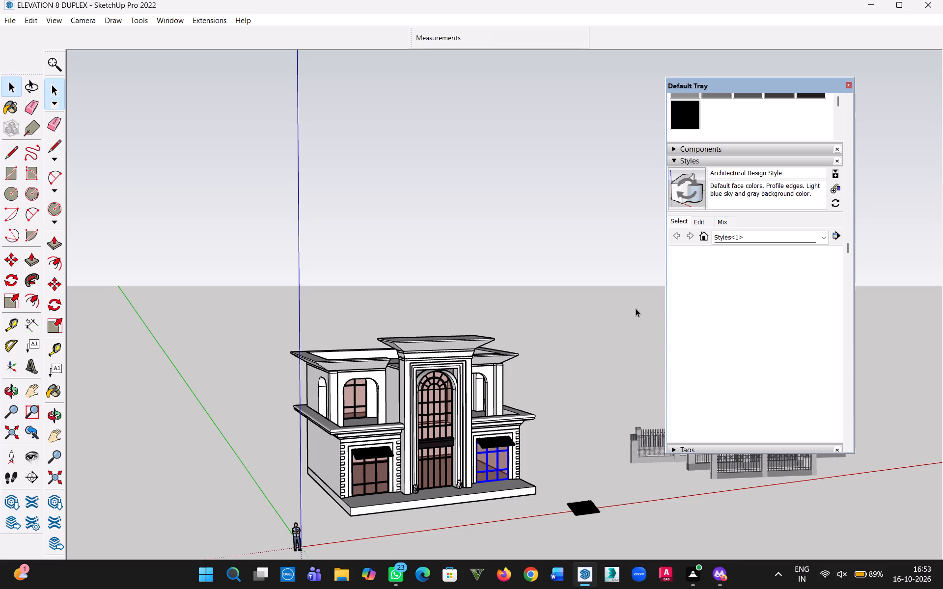
{"action": "left_click", "coordinate": [846, 82]}
Explode the imported railings component beside the duplex into its separate railing models.
{"action": "middle_click_drag", "start_coordinate": [807, 148], "coordinate": [784, 268]}
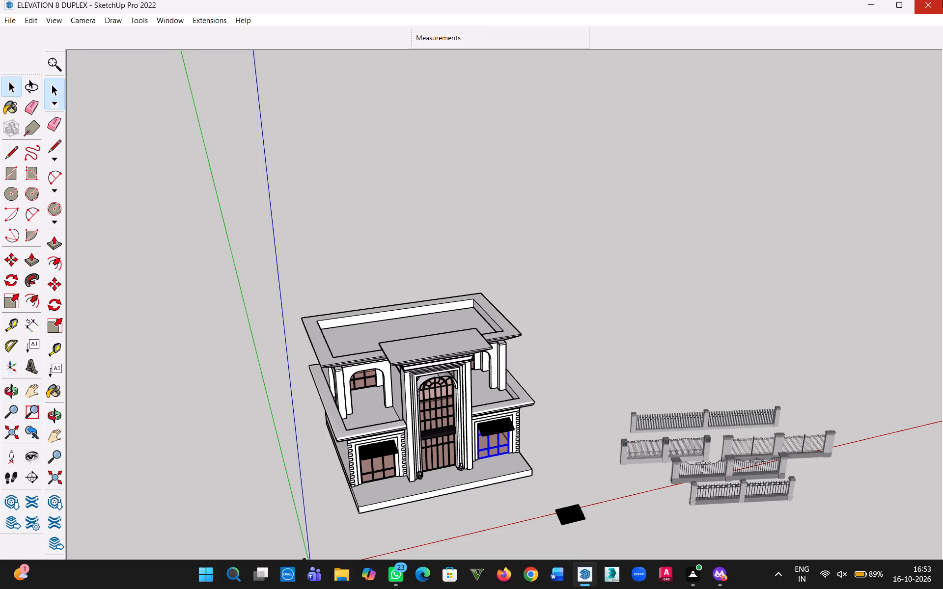
{"action": "scroll", "coordinate": [686, 451], "scroll_direction": "up", "scroll_amount": 5}
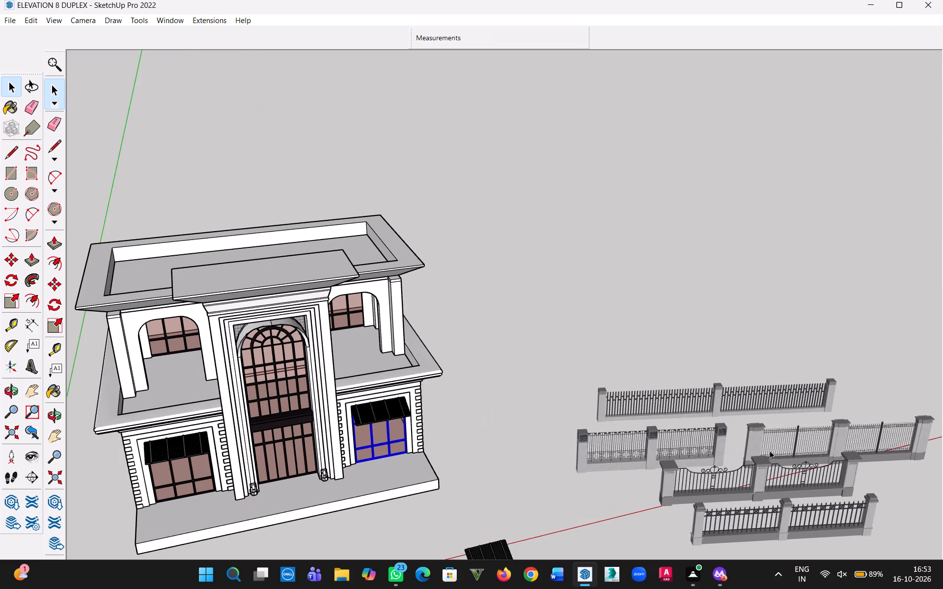
{"action": "left_click", "coordinate": [770, 450]}
{"action": "right_click", "coordinate": [758, 448]}
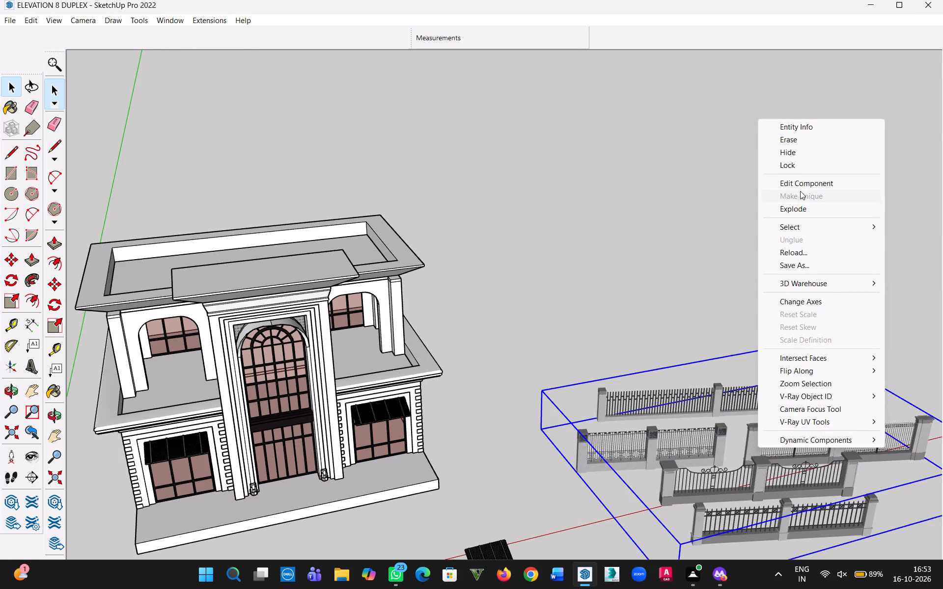
{"action": "left_click", "coordinate": [804, 205]}
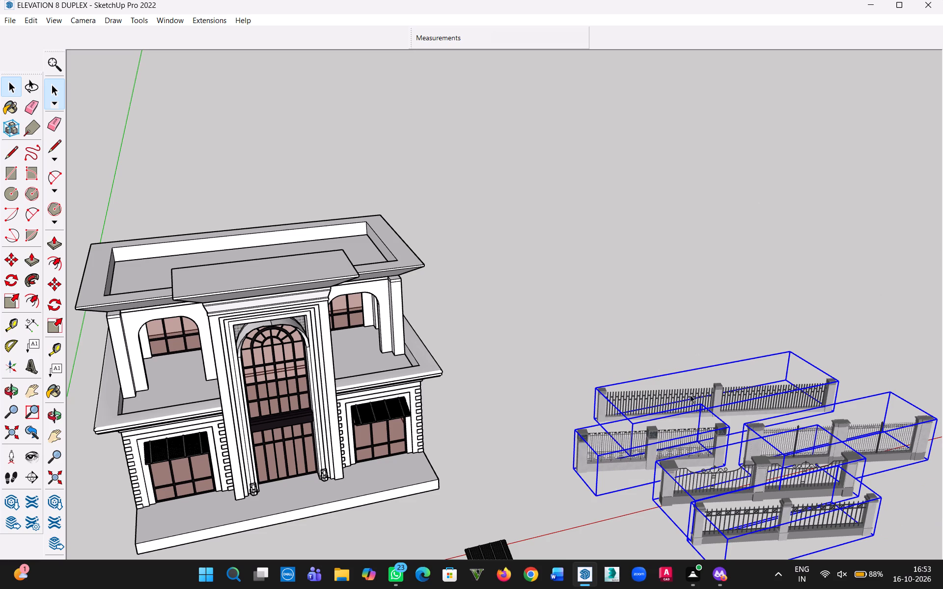
Examine the separated railing designs up close beside the duplex.
{"action": "middle_click_drag", "start_coordinate": [693, 390], "coordinate": [691, 331]}
{"action": "middle_click", "coordinate": [691, 329]}
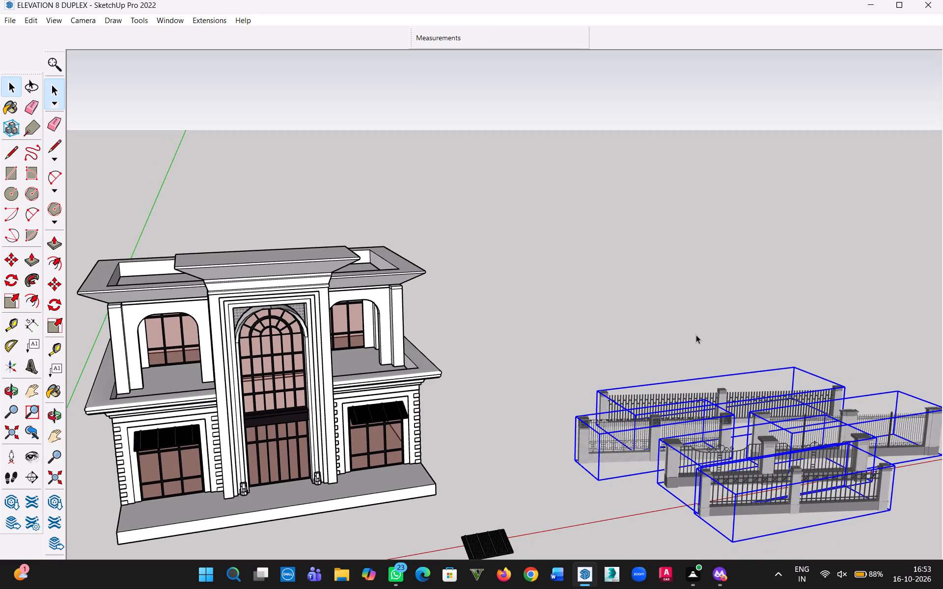
{"action": "middle_click_drag", "start_coordinate": [696, 335], "coordinate": [726, 426]}
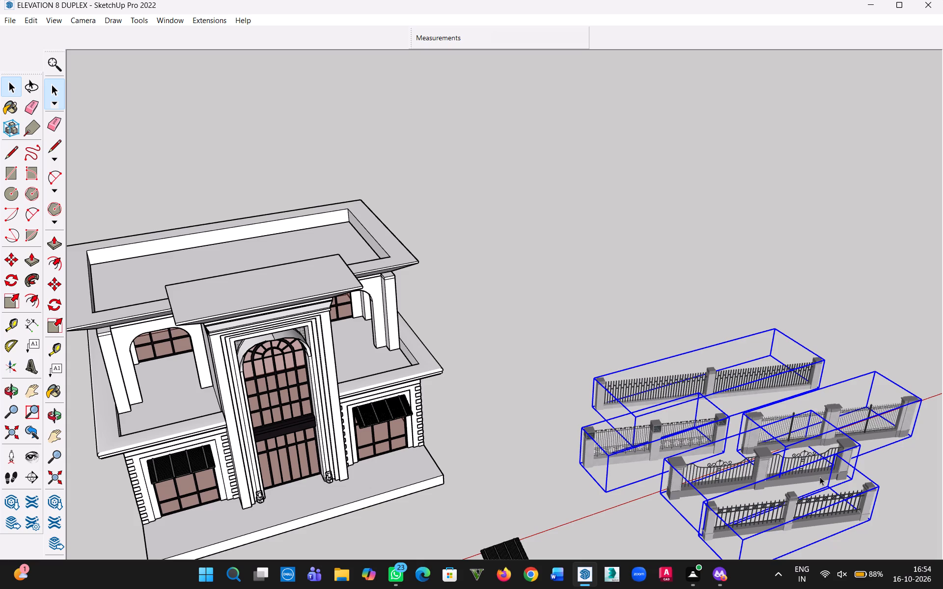
{"action": "key", "text": "h"}
{"action": "left_click_drag", "start_coordinate": [817, 474], "coordinate": [756, 286]}
{"action": "middle_click_drag", "start_coordinate": [691, 281], "coordinate": [843, 312]}
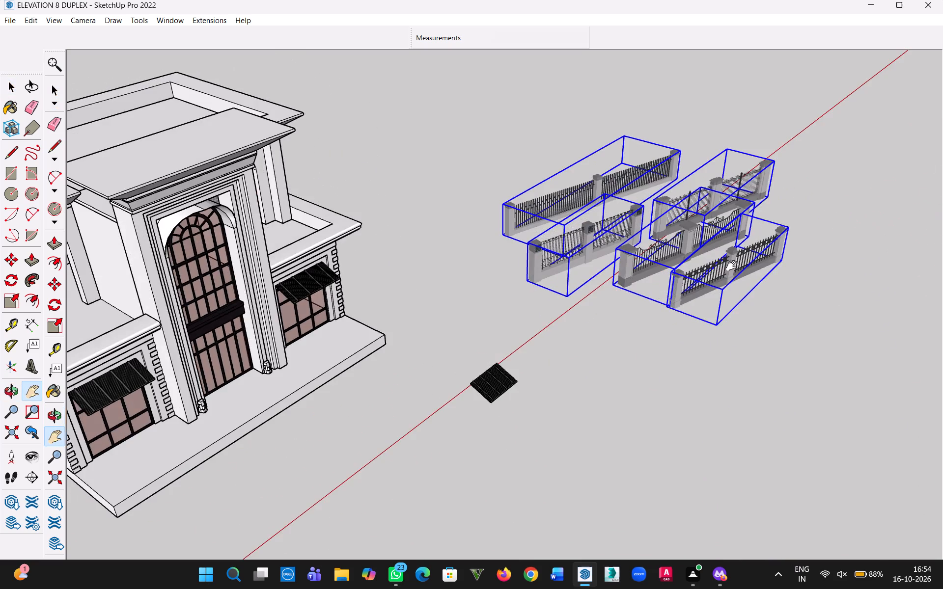
{"action": "scroll", "coordinate": [594, 213], "scroll_direction": "up", "scroll_amount": 9}
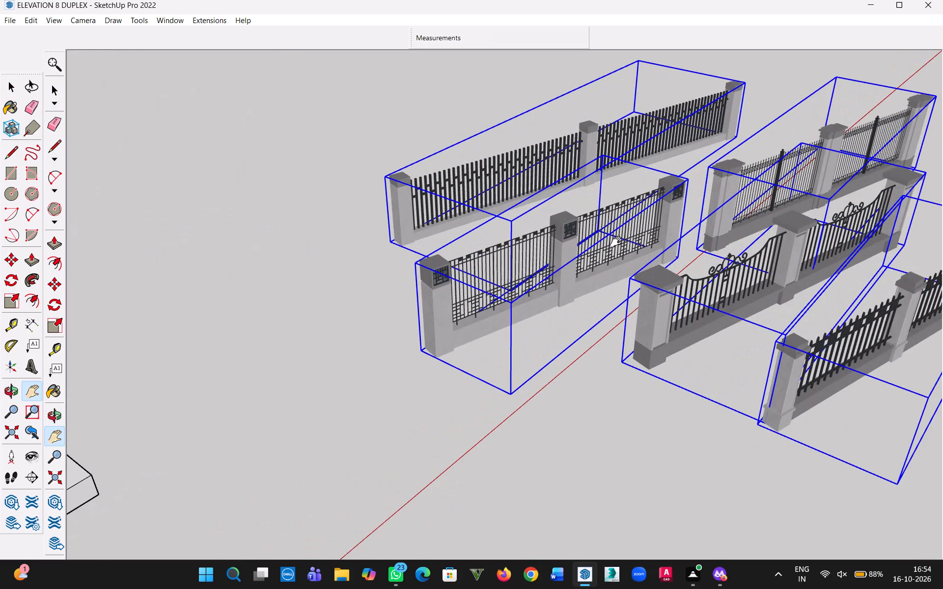
{"action": "scroll", "coordinate": [754, 187], "scroll_direction": "down", "scroll_amount": 3}
{"action": "middle_click_drag", "start_coordinate": [756, 226], "coordinate": [616, 203]}
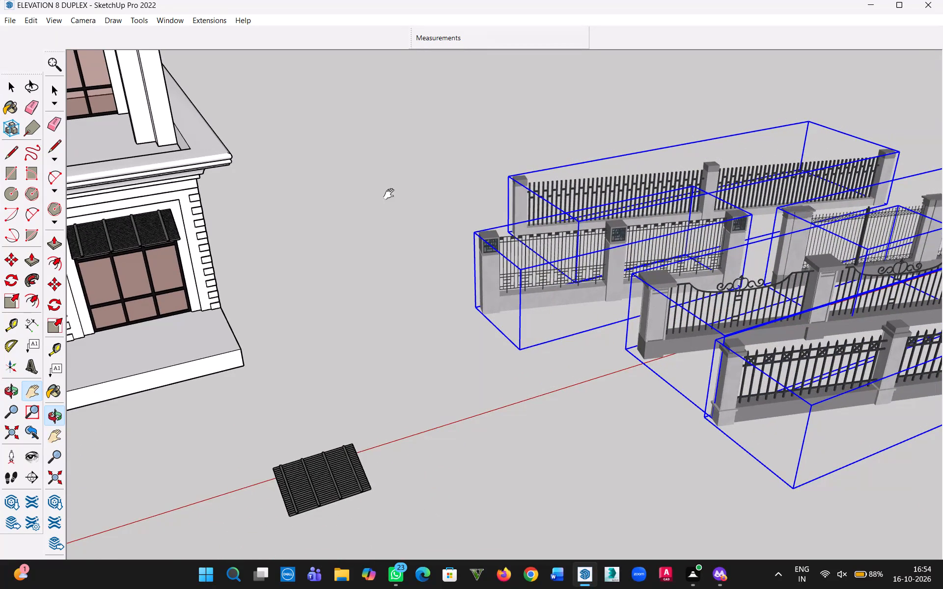
Move the railing with curved tops and scroll ornaments about 58' 6" to just in front of the duplex's plinth.
{"action": "left_click", "coordinate": [16, 87]}
{"action": "left_click", "coordinate": [667, 340]}
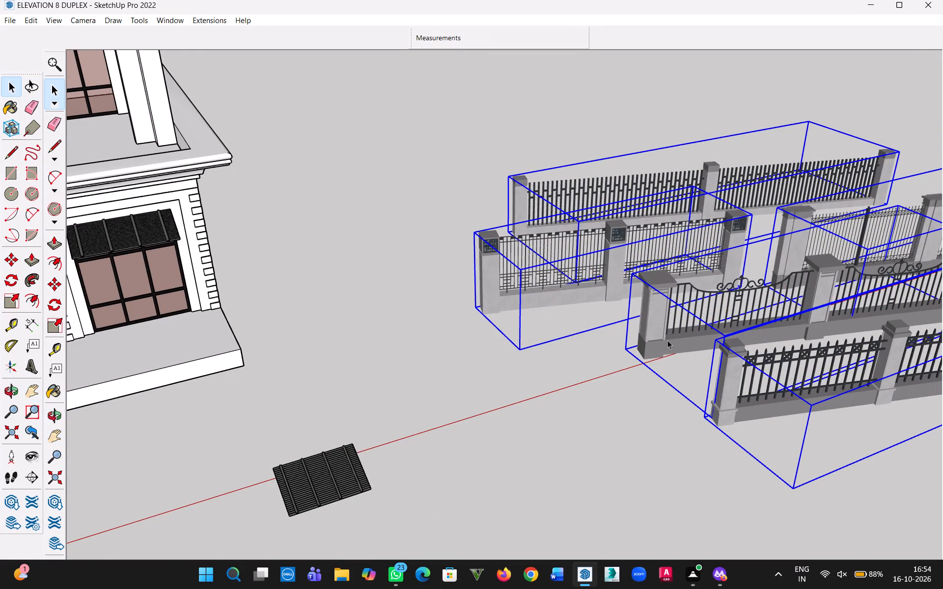
{"action": "middle_click_drag", "start_coordinate": [797, 344], "coordinate": [795, 461]}
{"action": "scroll", "coordinate": [793, 408], "scroll_direction": "down", "scroll_amount": 2}
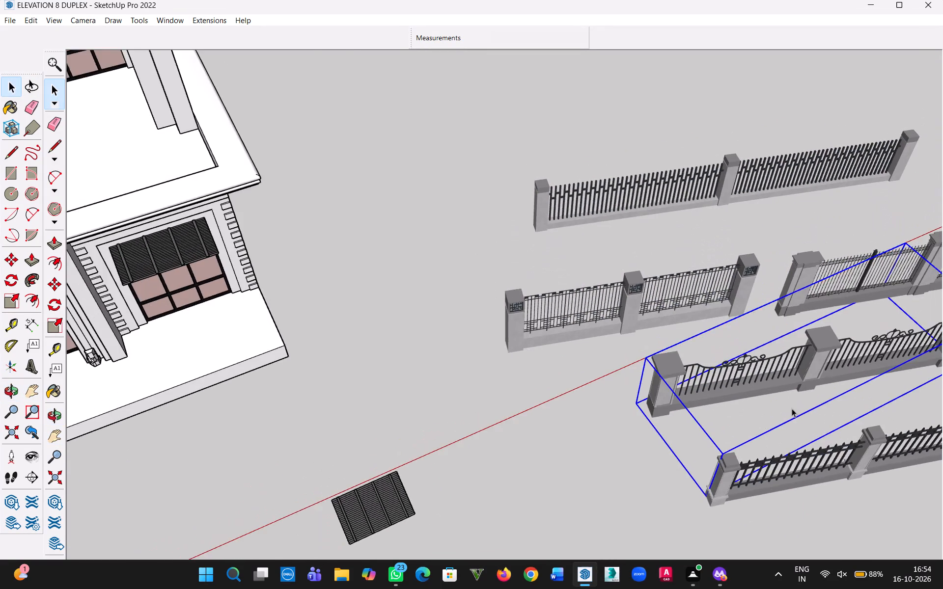
{"action": "scroll", "coordinate": [792, 408], "scroll_direction": "down", "scroll_amount": 4}
{"action": "middle_click_drag", "start_coordinate": [817, 382], "coordinate": [674, 348]}
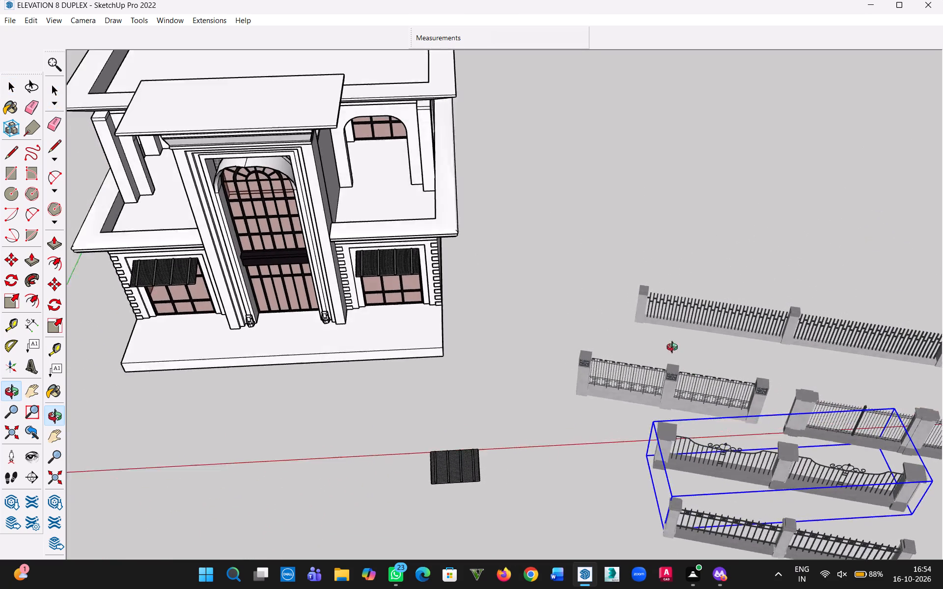
{"action": "middle_click_drag", "start_coordinate": [674, 348], "coordinate": [646, 291]}
{"action": "scroll", "coordinate": [848, 491], "scroll_direction": "up", "scroll_amount": 2}
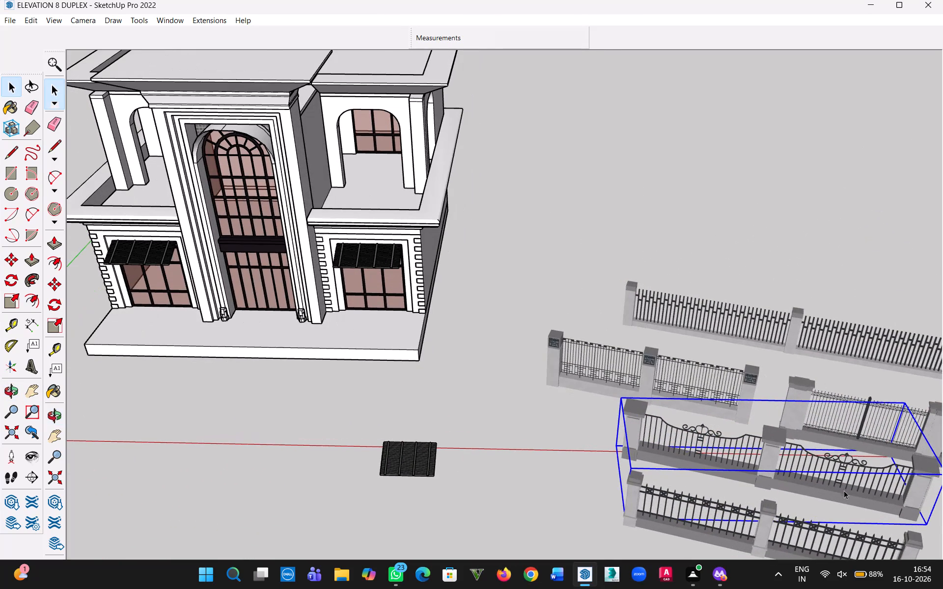
{"action": "left_click", "coordinate": [843, 491]}
{"action": "key", "text": "m"}
{"action": "left_click", "coordinate": [910, 505]}
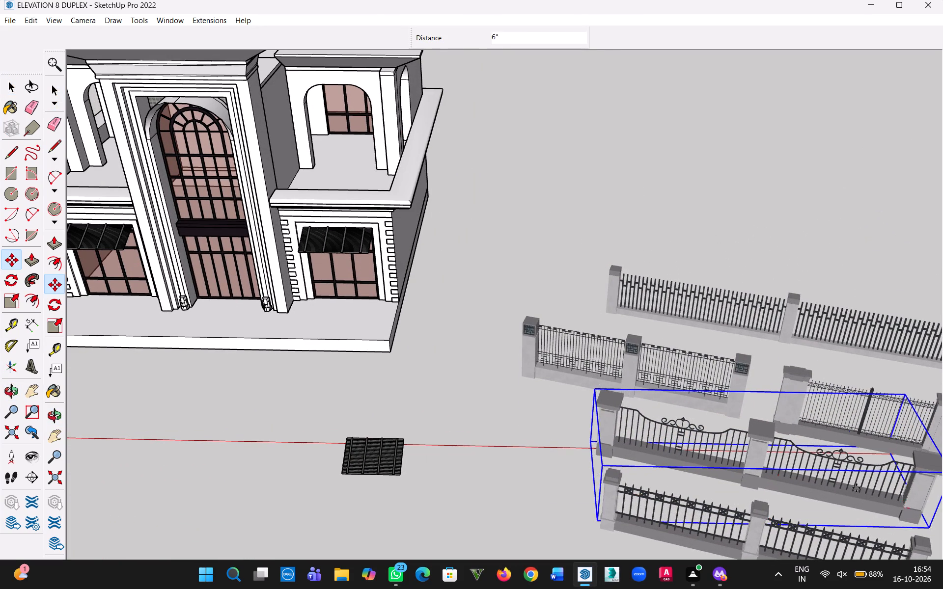
{"action": "scroll", "coordinate": [442, 295], "scroll_direction": "down", "scroll_amount": 4}
{"action": "middle_click_drag", "start_coordinate": [382, 312], "coordinate": [561, 390]}
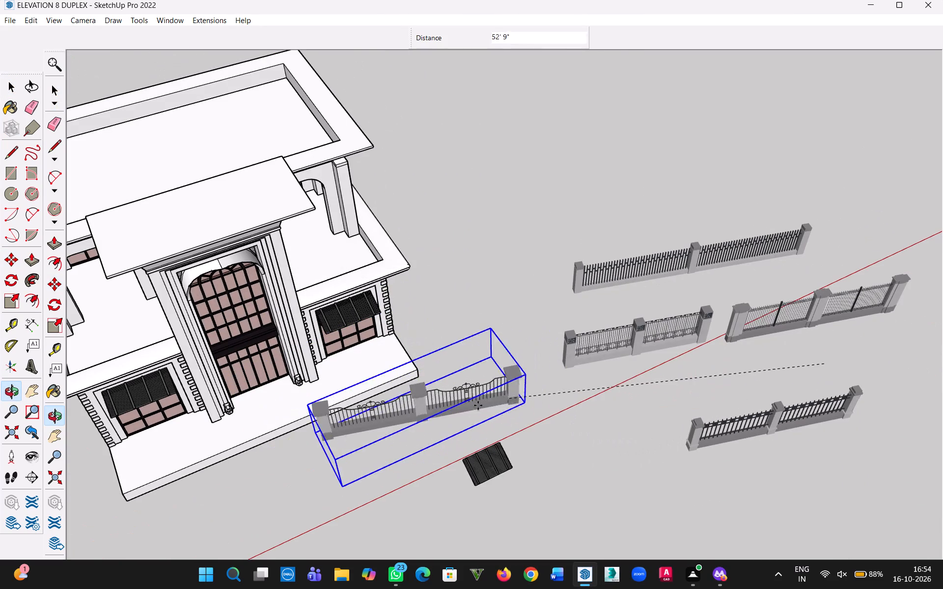
{"action": "left_click", "coordinate": [465, 429]}
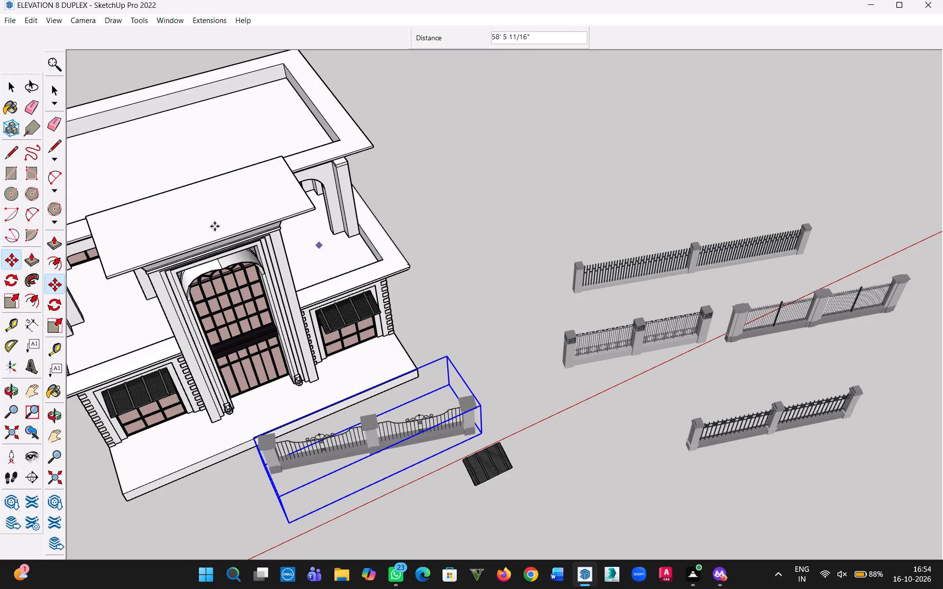
{"action": "left_click", "coordinate": [3, 78]}
Rotate the scroll-topped railing 15 degrees about its middle post towards the line of the duplex's front.
{"action": "scroll", "coordinate": [474, 404], "scroll_direction": "up", "scroll_amount": 5}
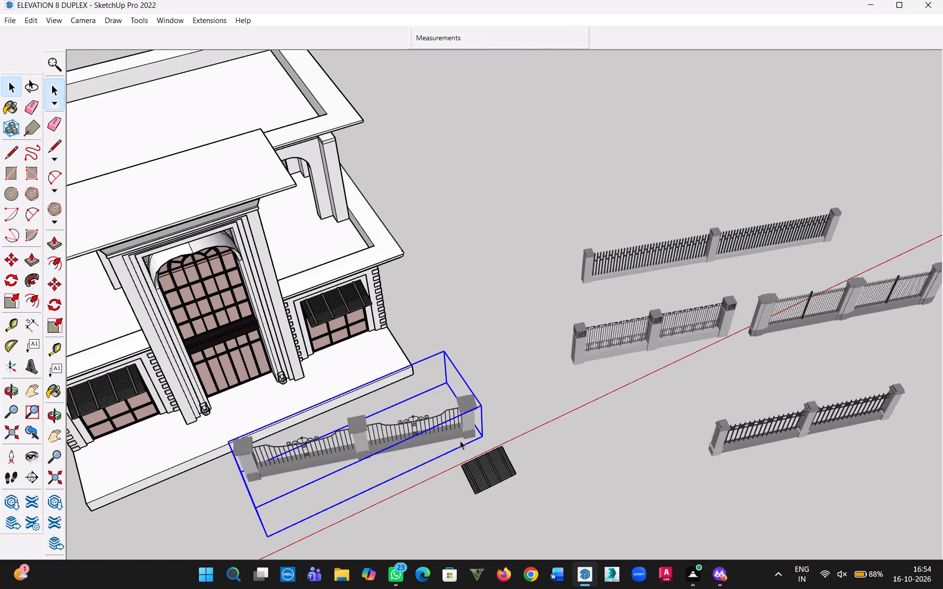
{"action": "scroll", "coordinate": [460, 441], "scroll_direction": "up", "scroll_amount": 2}
{"action": "scroll", "coordinate": [233, 390], "scroll_direction": "down", "scroll_amount": 8}
{"action": "scroll", "coordinate": [405, 387], "scroll_direction": "down", "scroll_amount": 3}
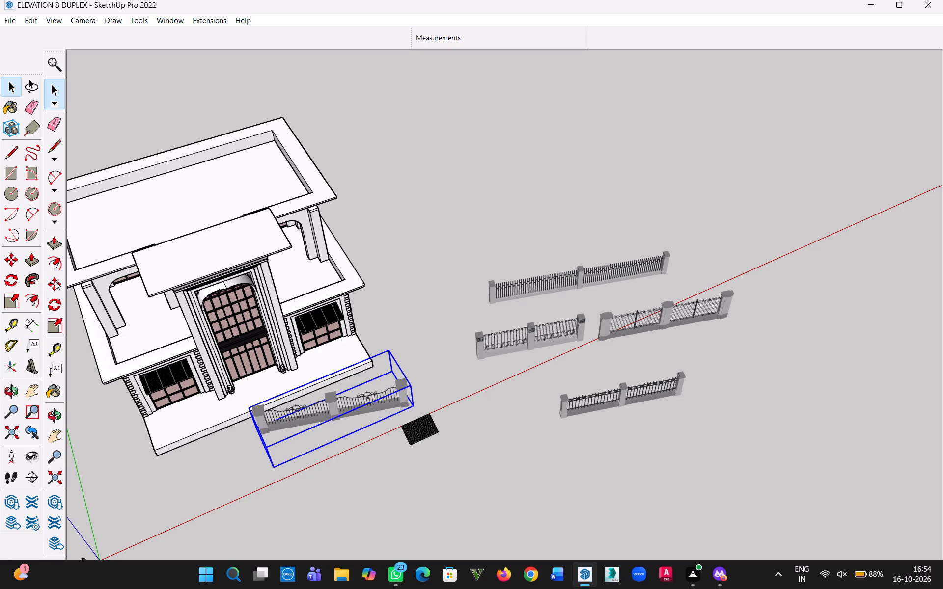
{"action": "left_click", "coordinate": [57, 306]}
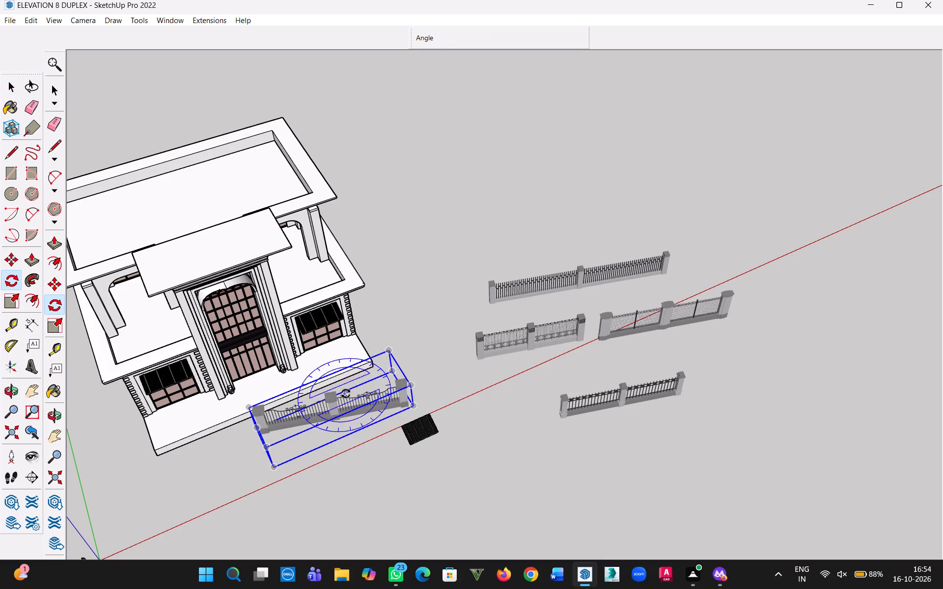
{"action": "left_click", "coordinate": [330, 399]}
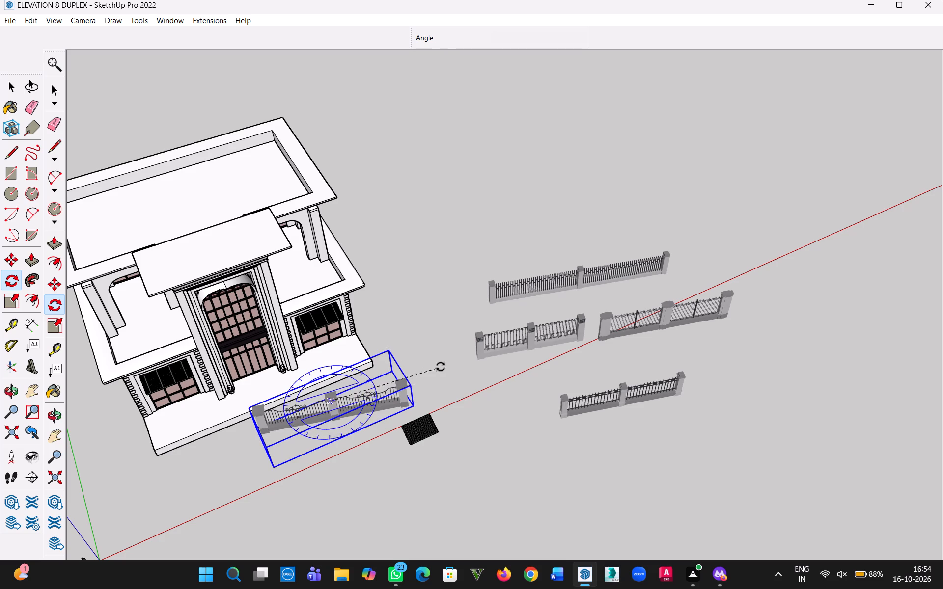
{"action": "left_click", "coordinate": [455, 355]}
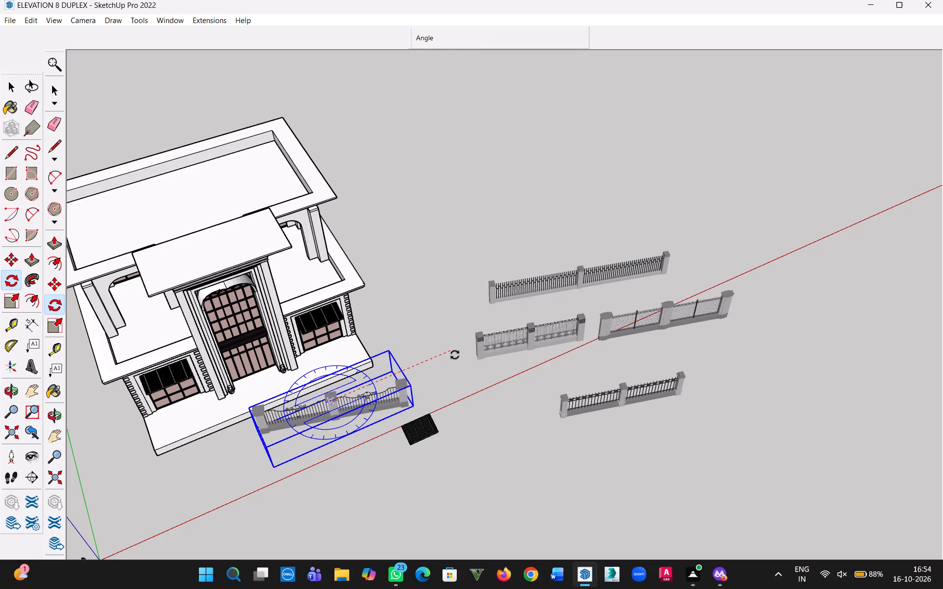
{"action": "left_click", "coordinate": [441, 323]}
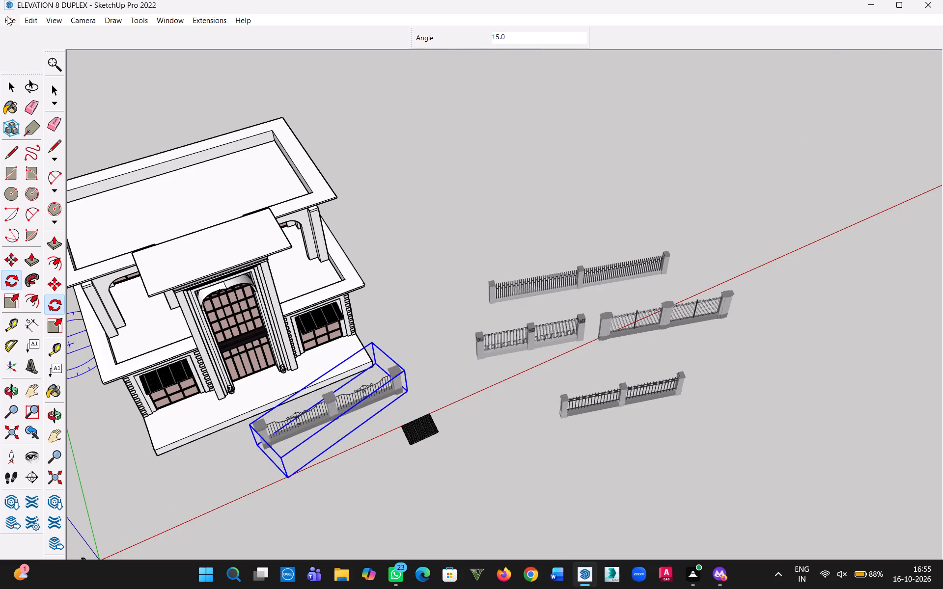
{"action": "left_click", "coordinate": [10, 85]}
Move the scroll-topped railing by its end post's bottom corner about 46' 9" up to the front inner parapet corner of the duplex's top roof.
{"action": "scroll", "coordinate": [430, 435], "scroll_direction": "up", "scroll_amount": 7}
{"action": "scroll", "coordinate": [379, 371], "scroll_direction": "up", "scroll_amount": 3}
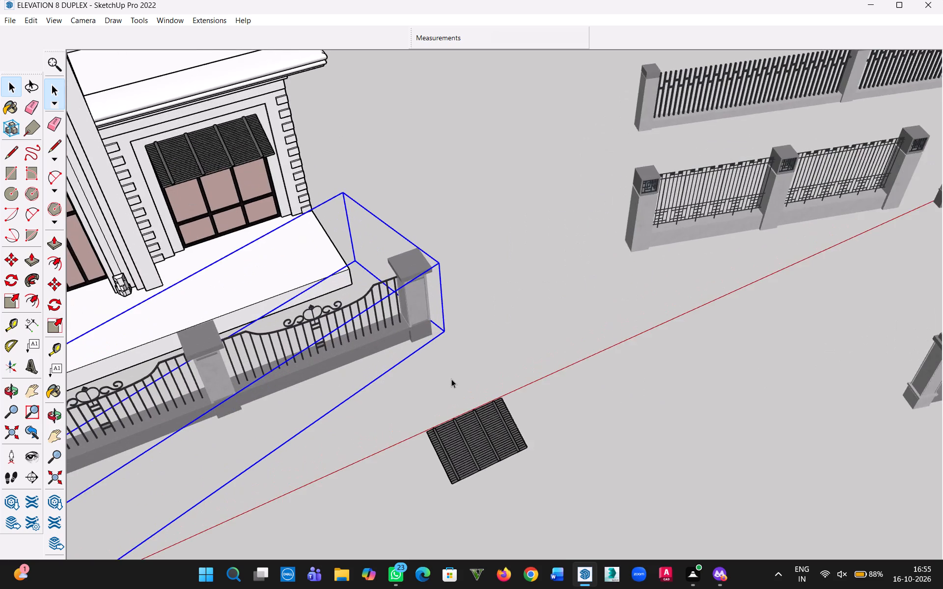
{"action": "middle_click_drag", "start_coordinate": [451, 379], "coordinate": [373, 437]}
{"action": "left_click", "coordinate": [464, 266]}
{"action": "middle_click_drag", "start_coordinate": [485, 312], "coordinate": [123, 279]}
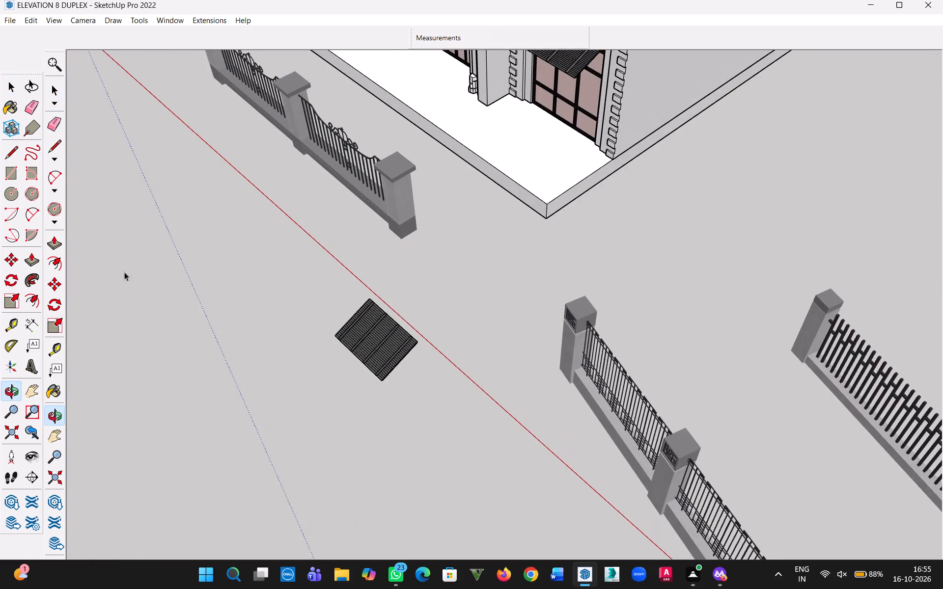
{"action": "middle_click_drag", "start_coordinate": [609, 231], "coordinate": [726, 139]}
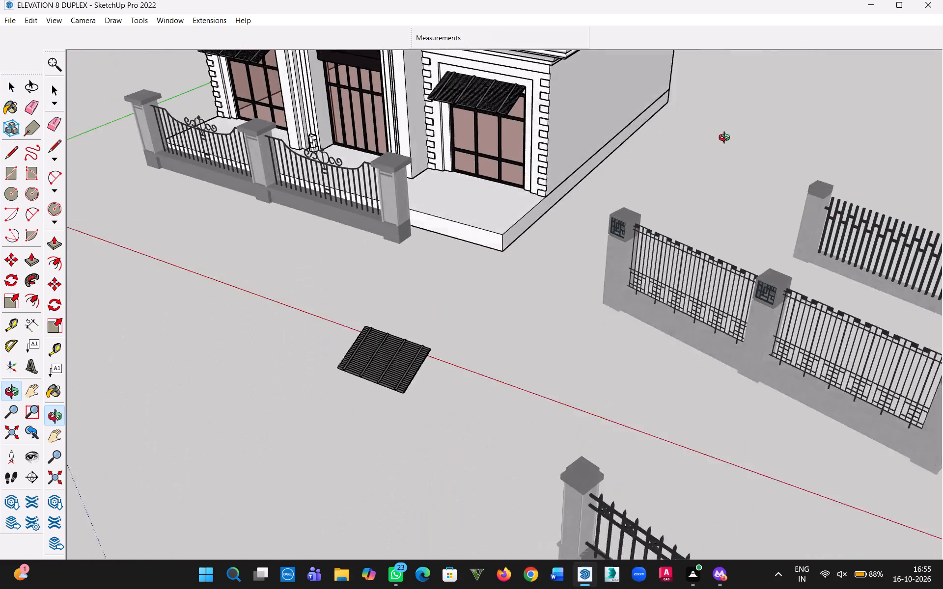
{"action": "middle_click_drag", "start_coordinate": [726, 139], "coordinate": [854, 126]}
{"action": "scroll", "coordinate": [485, 252], "scroll_direction": "up", "scroll_amount": 4}
{"action": "middle_click_drag", "start_coordinate": [340, 270], "coordinate": [238, 372]}
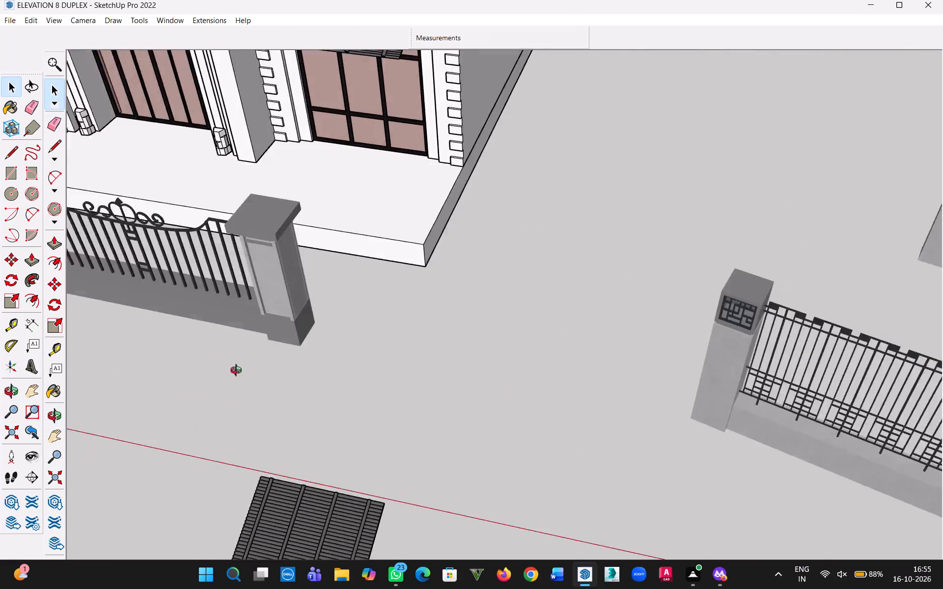
{"action": "middle_click_drag", "start_coordinate": [238, 372], "coordinate": [129, 399]}
{"action": "left_click", "coordinate": [236, 289]}
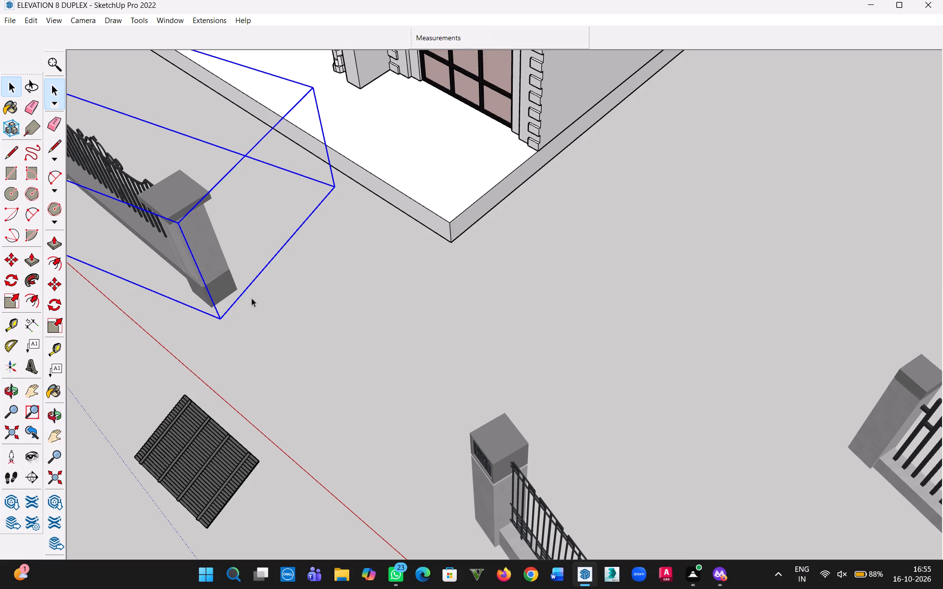
{"action": "key", "text": "m"}
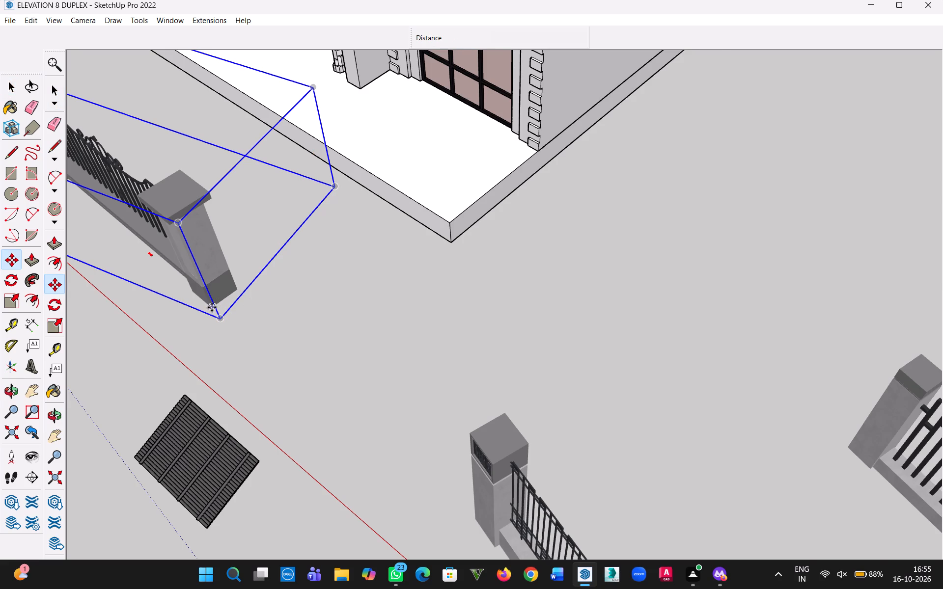
{"action": "scroll", "coordinate": [212, 307], "scroll_direction": "up", "scroll_amount": 10}
{"action": "middle_click_drag", "start_coordinate": [205, 322], "coordinate": [256, 296]}
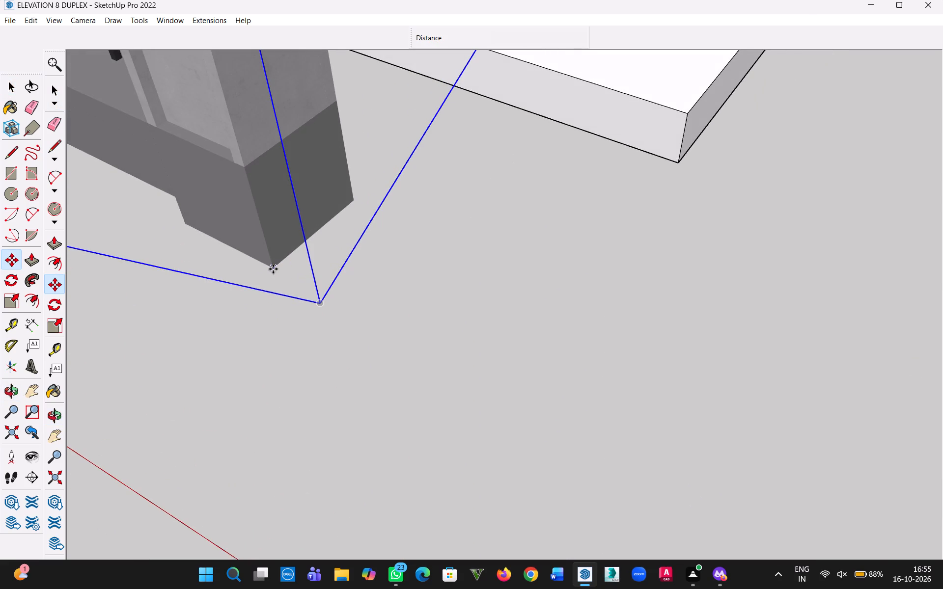
{"action": "left_click", "coordinate": [273, 268]}
{"action": "scroll", "coordinate": [392, 266], "scroll_direction": "down", "scroll_amount": 1}
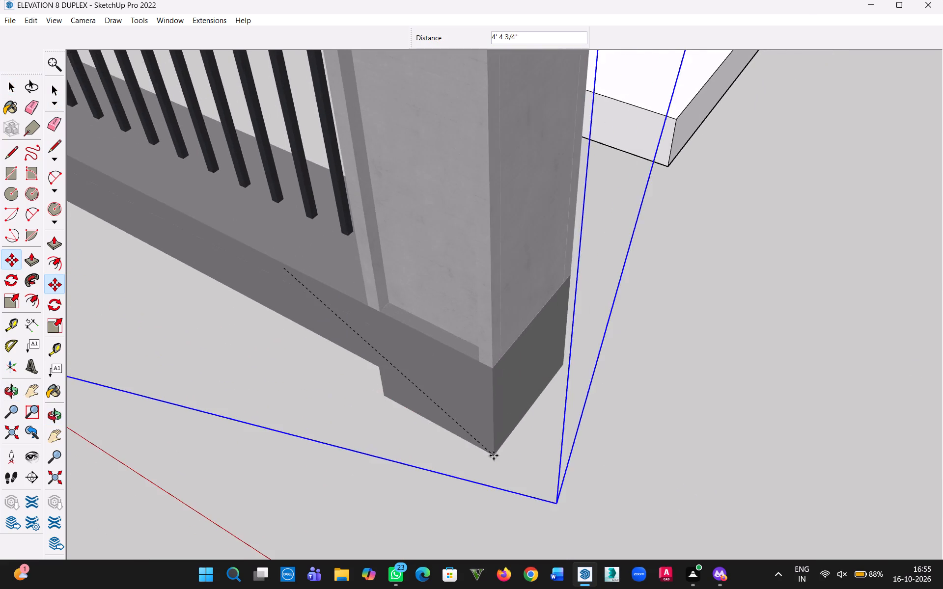
{"action": "scroll", "coordinate": [518, 397], "scroll_direction": "up", "scroll_amount": 1}
{"action": "scroll", "coordinate": [497, 365], "scroll_direction": "down", "scroll_amount": 19}
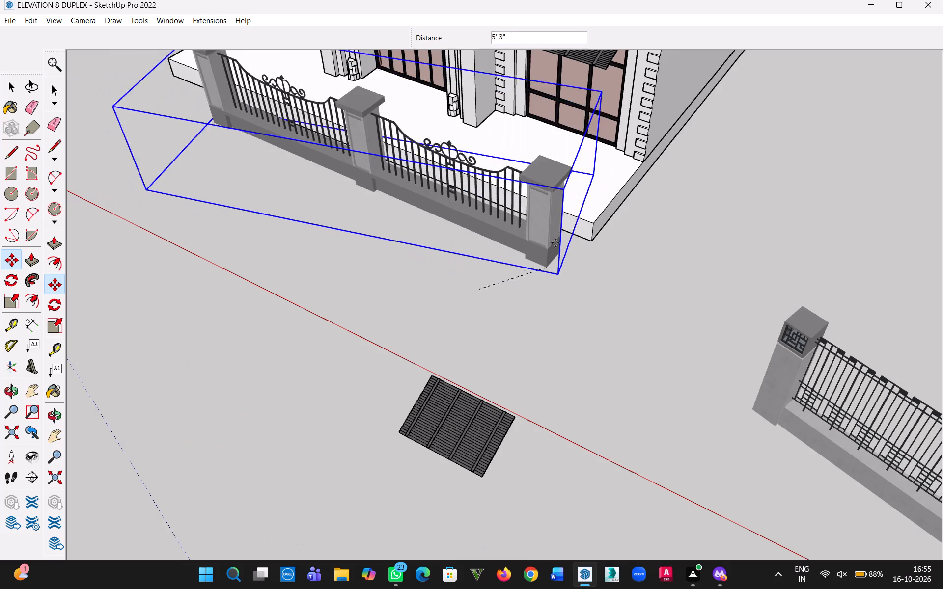
{"action": "key", "text": "h"}
{"action": "left_click_drag", "start_coordinate": [586, 184], "coordinate": [361, 488]}
{"action": "left_click_drag", "start_coordinate": [424, 322], "coordinate": [378, 533]}
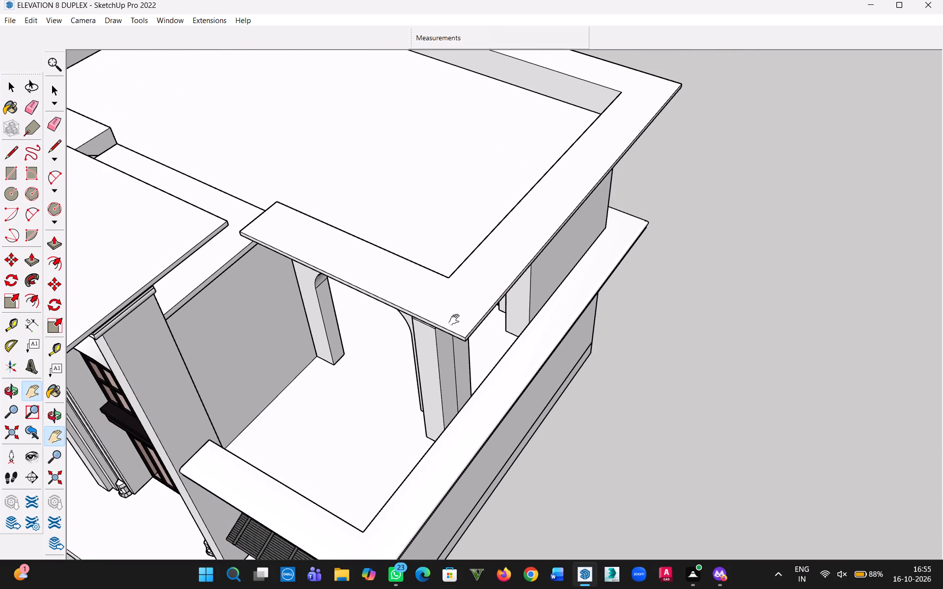
{"action": "key", "text": "Escape"}
{"action": "scroll", "coordinate": [439, 268], "scroll_direction": "up", "scroll_amount": 7}
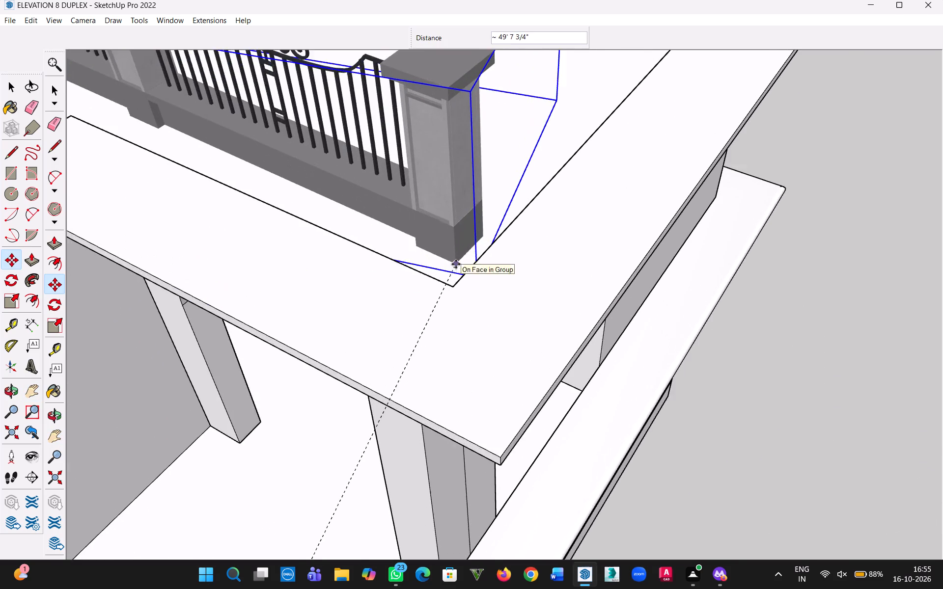
{"action": "scroll", "coordinate": [456, 264], "scroll_direction": "up", "scroll_amount": 8}
{"action": "middle_click_drag", "start_coordinate": [490, 271], "coordinate": [0, 333]}
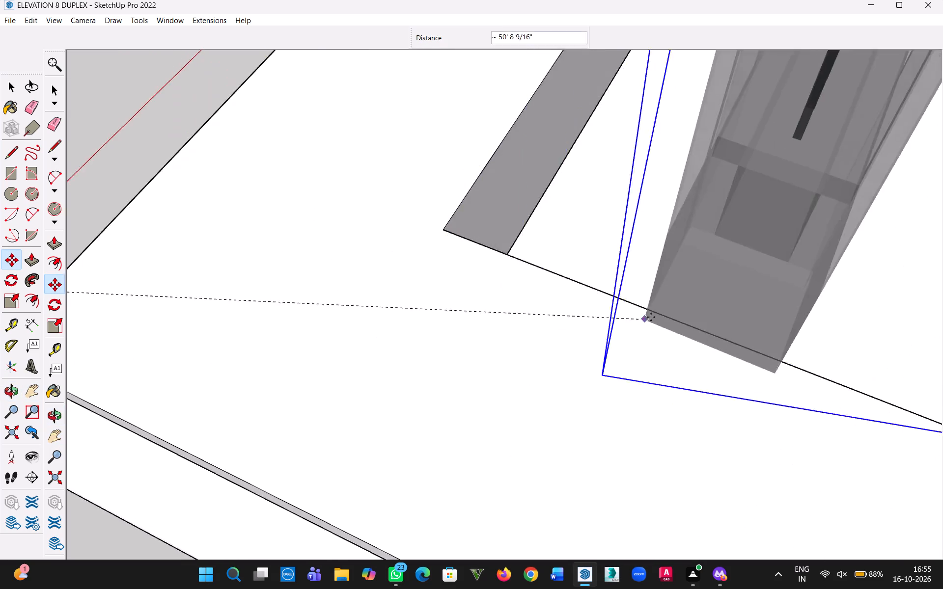
{"action": "middle_click_drag", "start_coordinate": [651, 317], "coordinate": [179, 201]}
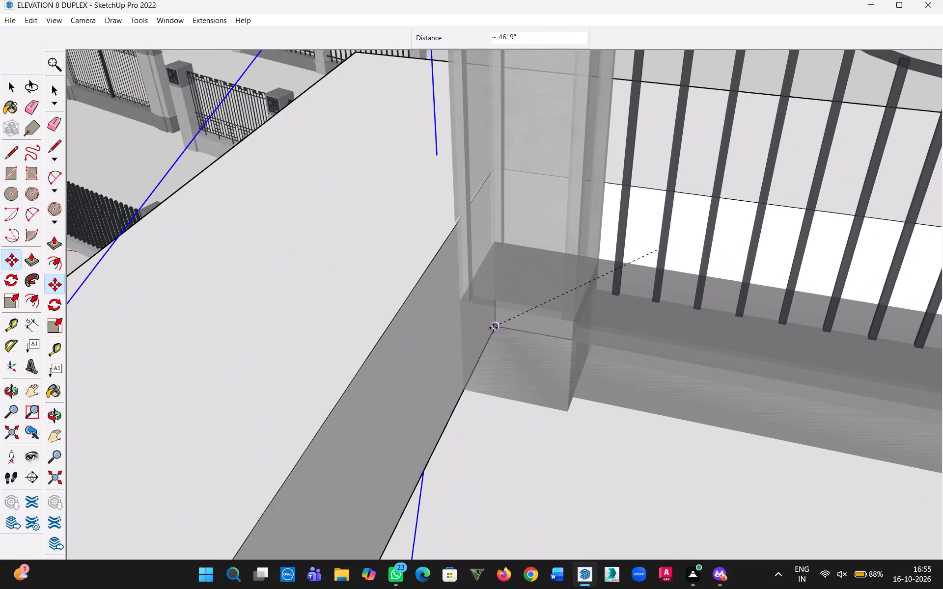
{"action": "left_click", "coordinate": [493, 328]}
Examine the railing's position and alignment along the front inner parapet edge of the top roof from all sides.
{"action": "scroll", "coordinate": [625, 414], "scroll_direction": "down", "scroll_amount": 20}
{"action": "scroll", "coordinate": [625, 414], "scroll_direction": "down", "scroll_amount": 2}
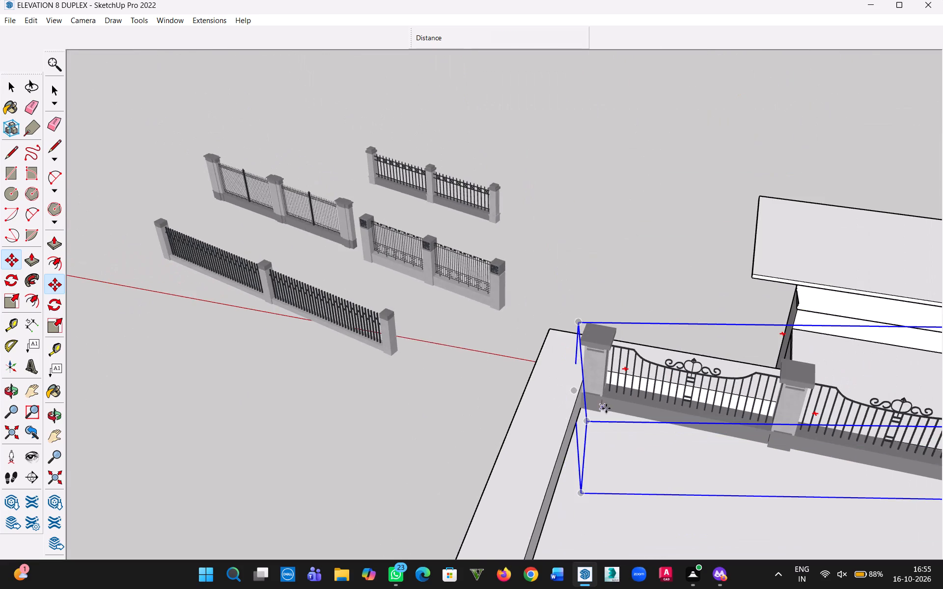
{"action": "middle_click_drag", "start_coordinate": [831, 405], "coordinate": [942, 386]}
{"action": "middle_click_drag", "start_coordinate": [466, 360], "coordinate": [942, 370]}
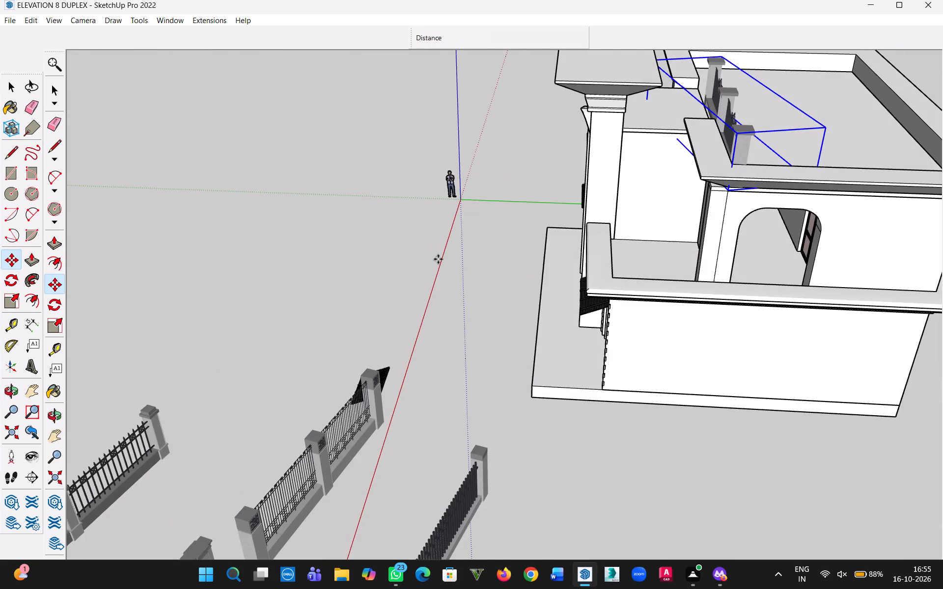
{"action": "middle_click_drag", "start_coordinate": [527, 266], "coordinate": [708, 273]}
{"action": "scroll", "coordinate": [692, 185], "scroll_direction": "down", "scroll_amount": 4}
{"action": "middle_click_drag", "start_coordinate": [543, 169], "coordinate": [857, 82]}
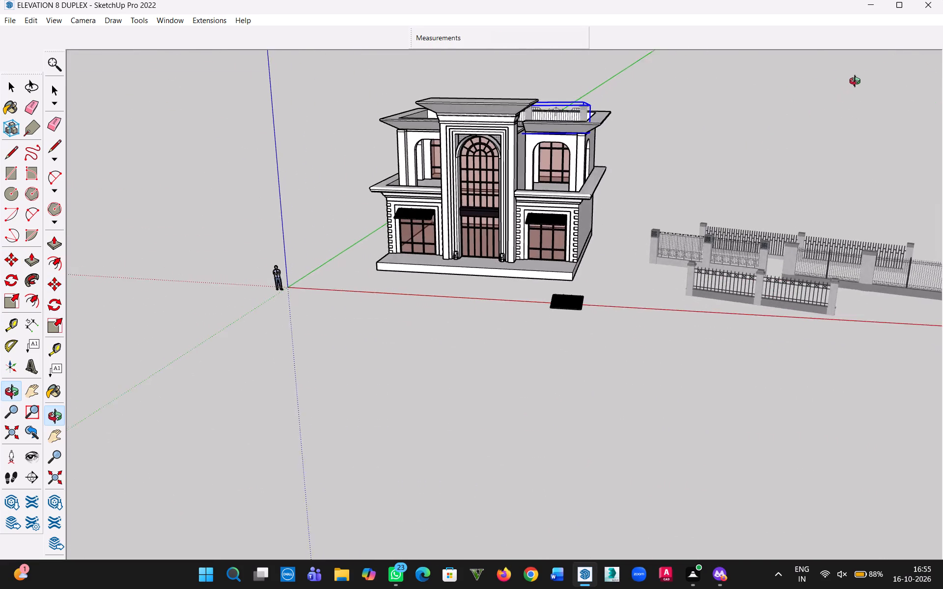
{"action": "middle_click_drag", "start_coordinate": [857, 82], "coordinate": [866, 76]}
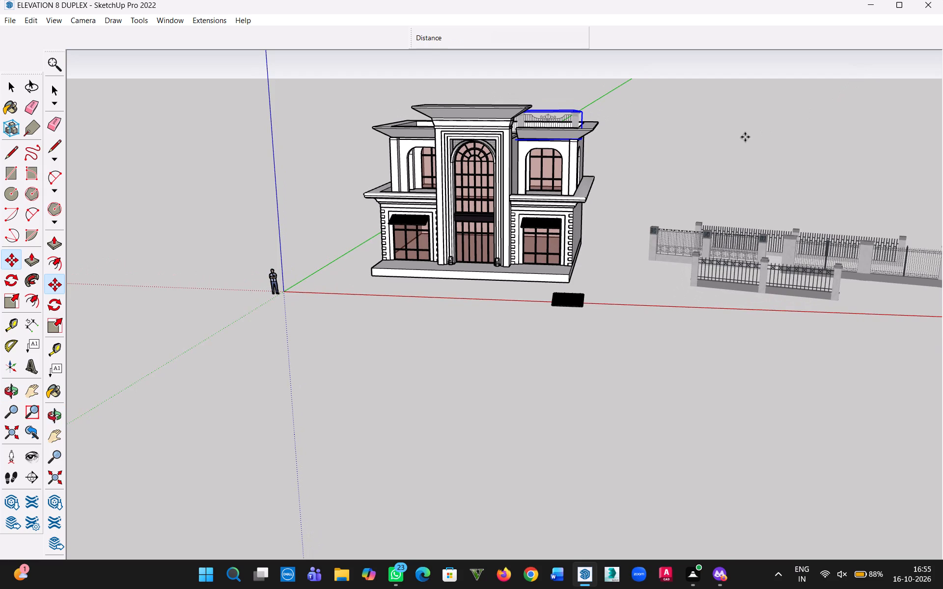
{"action": "middle_click_drag", "start_coordinate": [573, 116], "coordinate": [858, 245]}
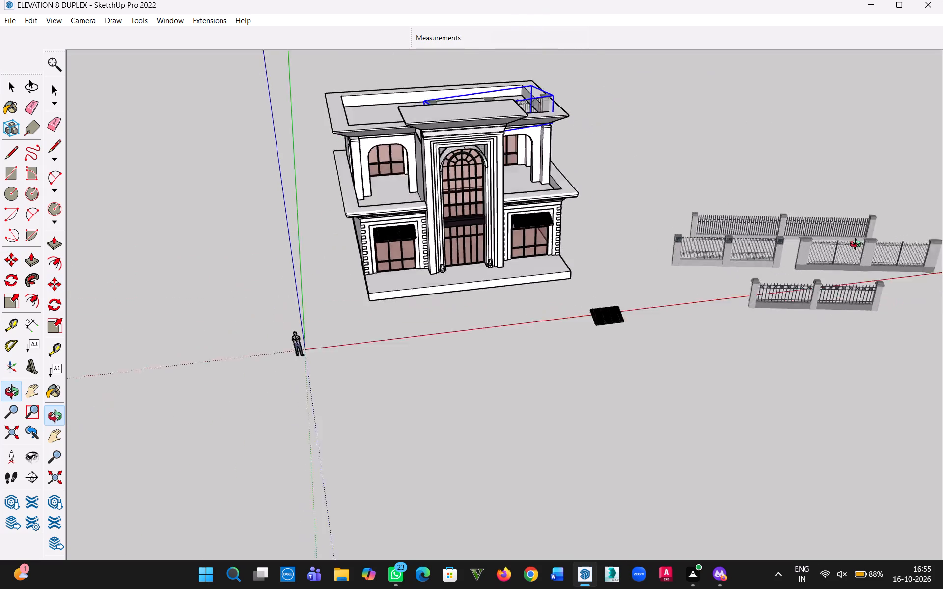
{"action": "middle_click_drag", "start_coordinate": [858, 245], "coordinate": [942, 259]}
{"action": "middle_click_drag", "start_coordinate": [427, 172], "coordinate": [727, 171]}
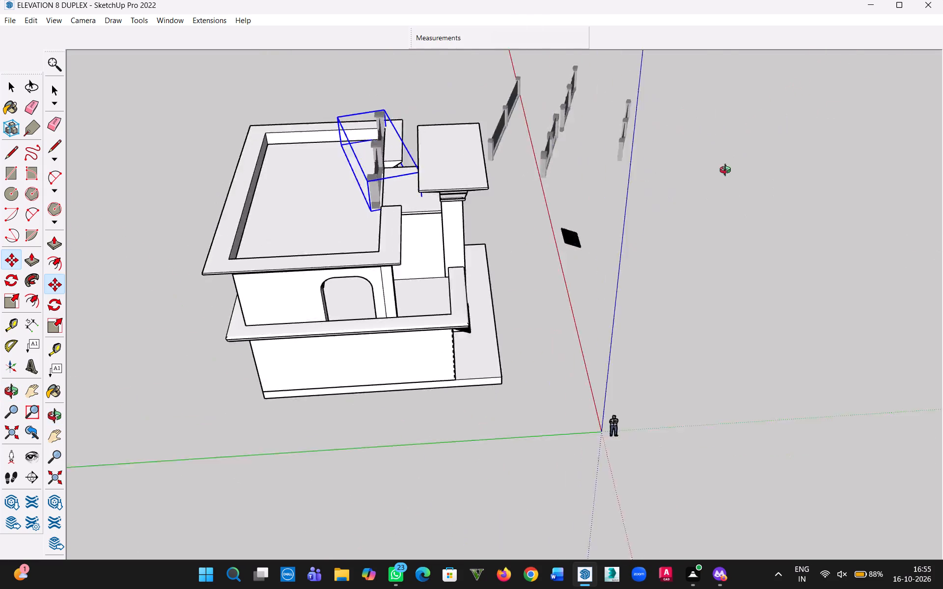
{"action": "middle_click_drag", "start_coordinate": [727, 171], "coordinate": [942, 175]}
{"action": "middle_click_drag", "start_coordinate": [457, 236], "coordinate": [736, 212]}
{"action": "scroll", "coordinate": [473, 255], "scroll_direction": "up", "scroll_amount": 8}
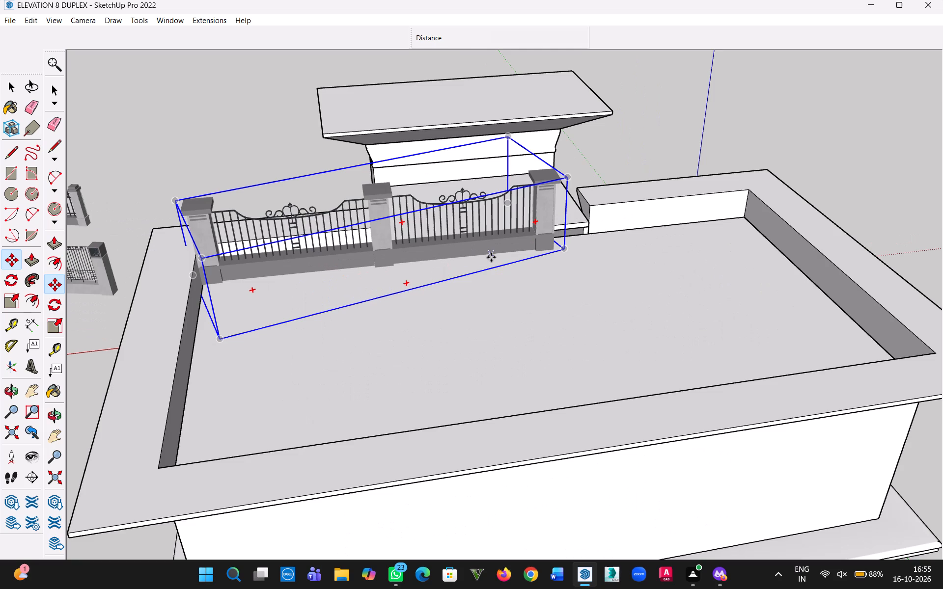
{"action": "middle_click_drag", "start_coordinate": [544, 255], "coordinate": [500, 247]}
{"action": "middle_click_drag", "start_coordinate": [580, 259], "coordinate": [574, 262]}
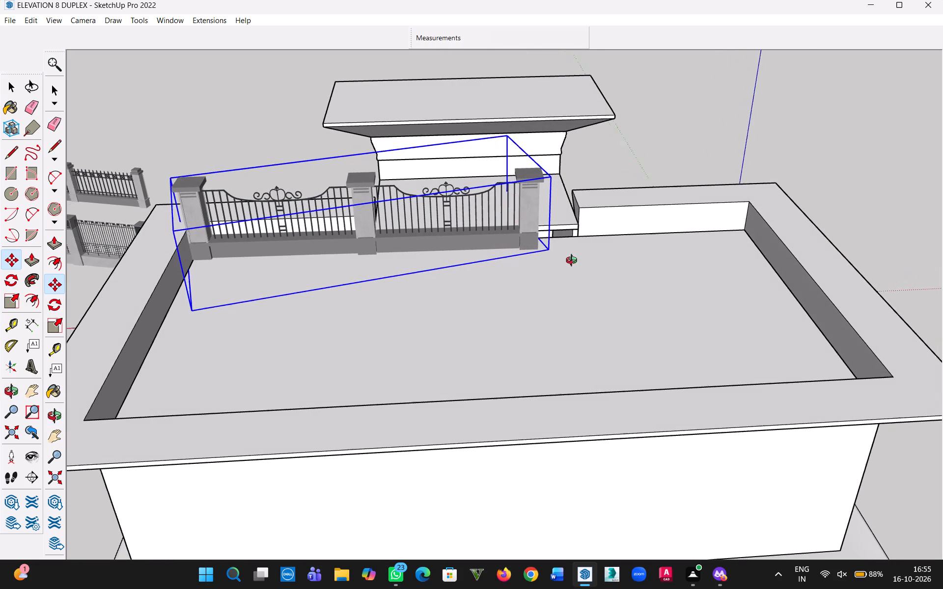
{"action": "middle_click_drag", "start_coordinate": [574, 262], "coordinate": [533, 255]}
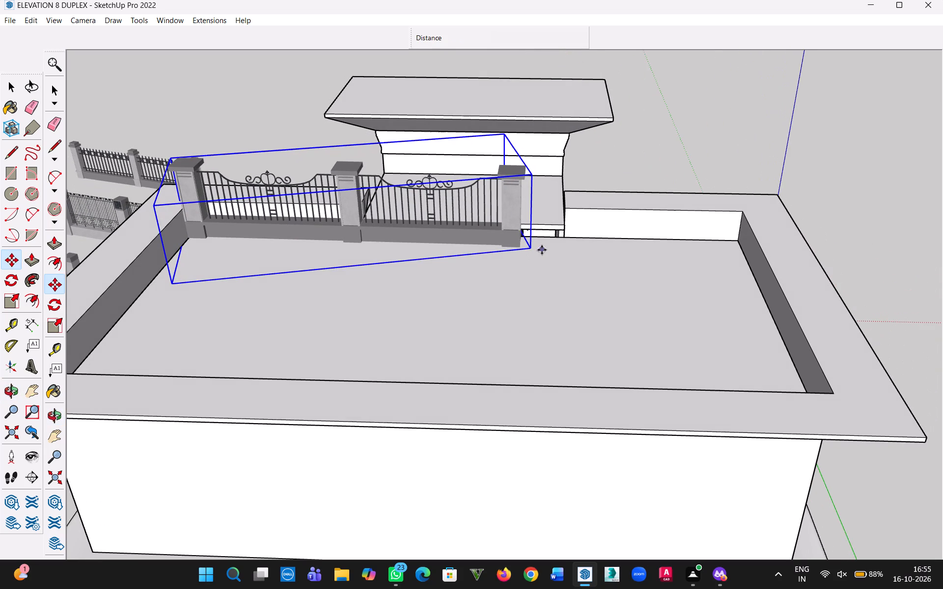
{"action": "middle_click_drag", "start_coordinate": [542, 250], "coordinate": [476, 254]}
{"action": "middle_click_drag", "start_coordinate": [488, 207], "coordinate": [201, 241]}
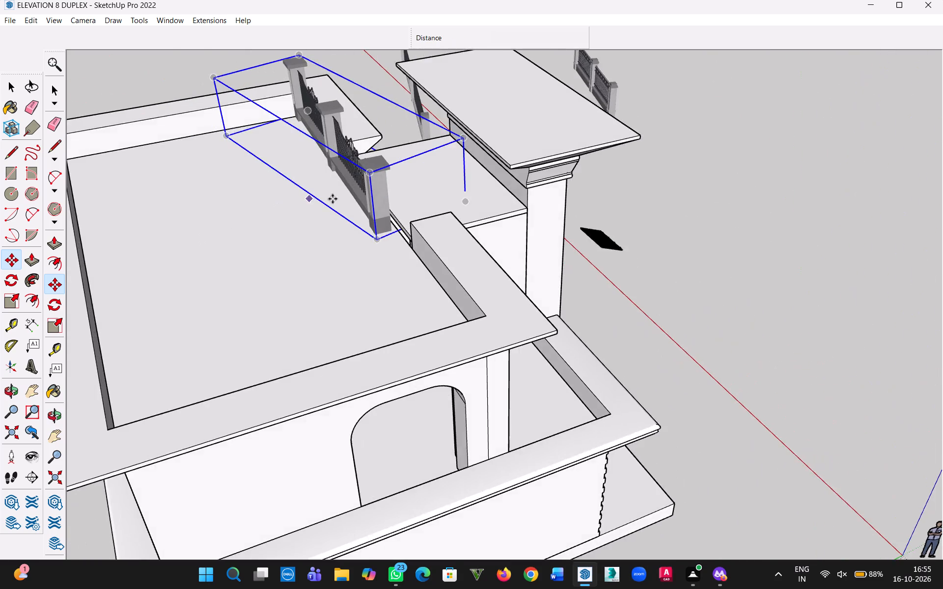
Rotate the railing 2.2 degrees about the cap of the end post nearest the central tower, towards the parapet's inner edge.
{"action": "scroll", "coordinate": [333, 199], "scroll_direction": "up", "scroll_amount": 6}
{"action": "middle_click_drag", "start_coordinate": [422, 244], "coordinate": [321, 289]}
{"action": "scroll", "coordinate": [321, 289], "scroll_direction": "up", "scroll_amount": 1}
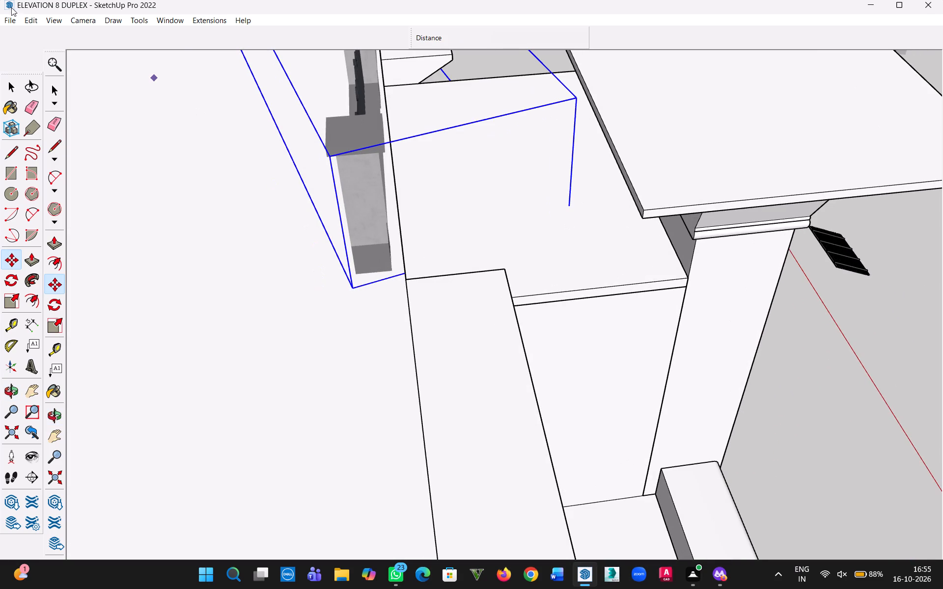
{"action": "left_click", "coordinate": [63, 303]}
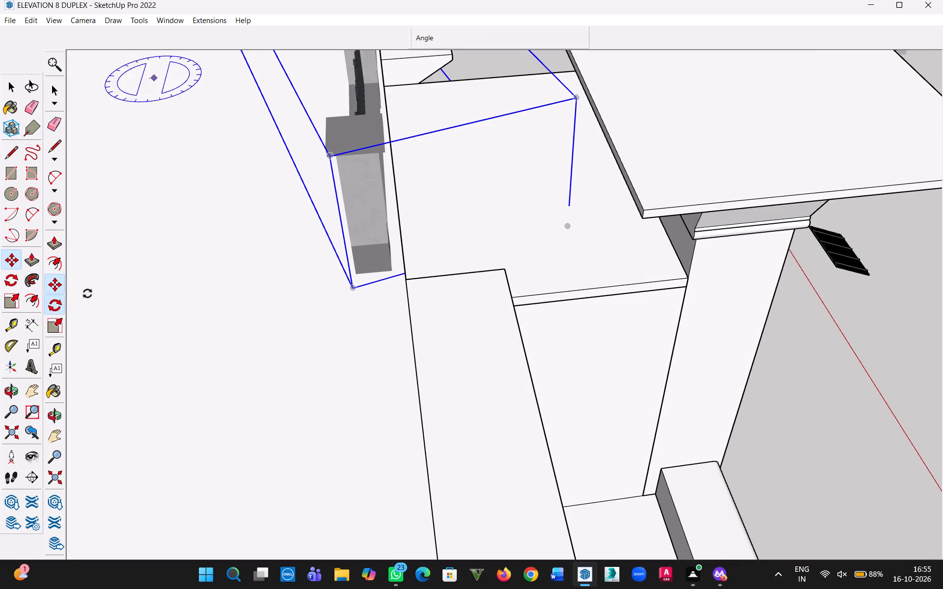
{"action": "left_click", "coordinate": [369, 125]}
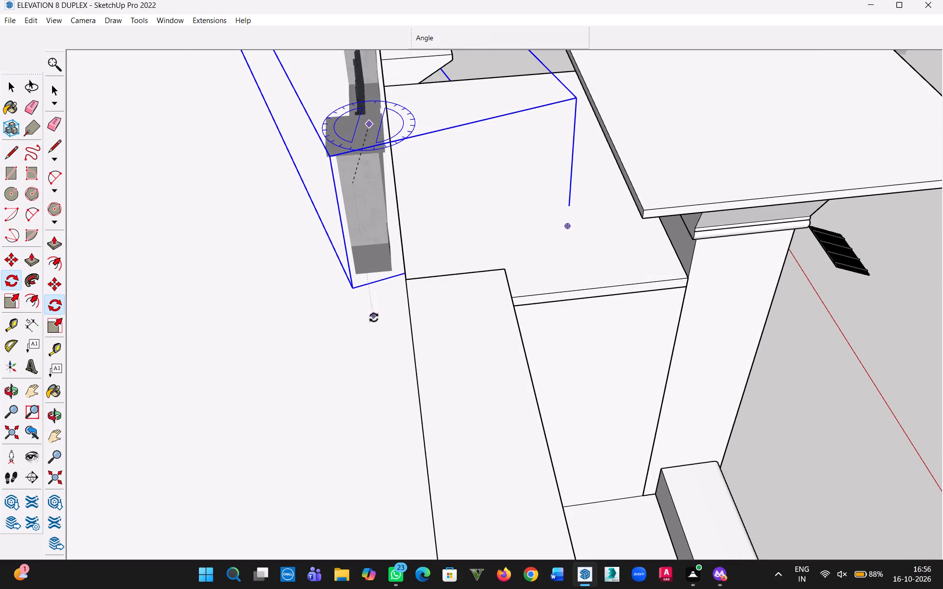
{"action": "left_click", "coordinate": [389, 341]}
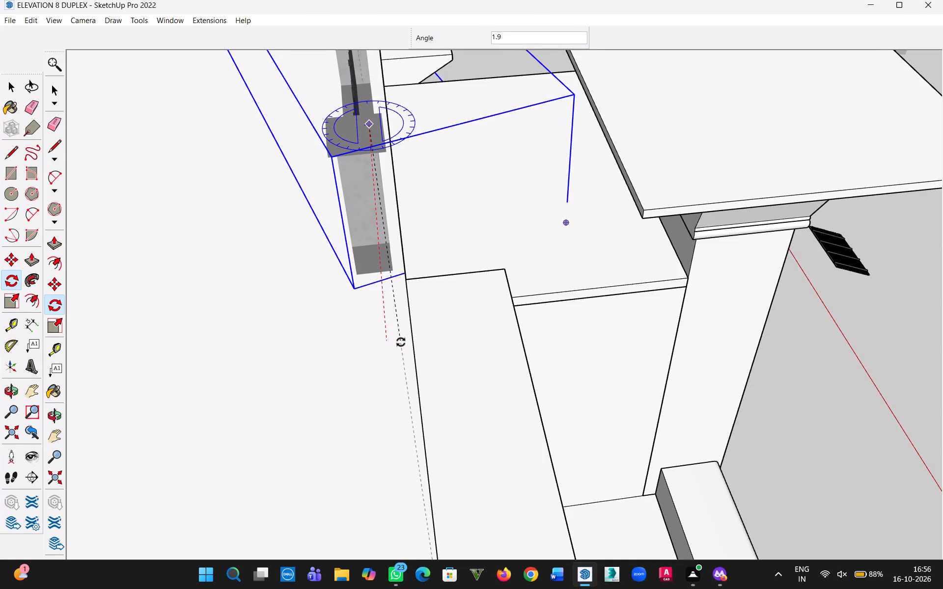
{"action": "scroll", "coordinate": [401, 342], "scroll_direction": "down", "scroll_amount": 3}
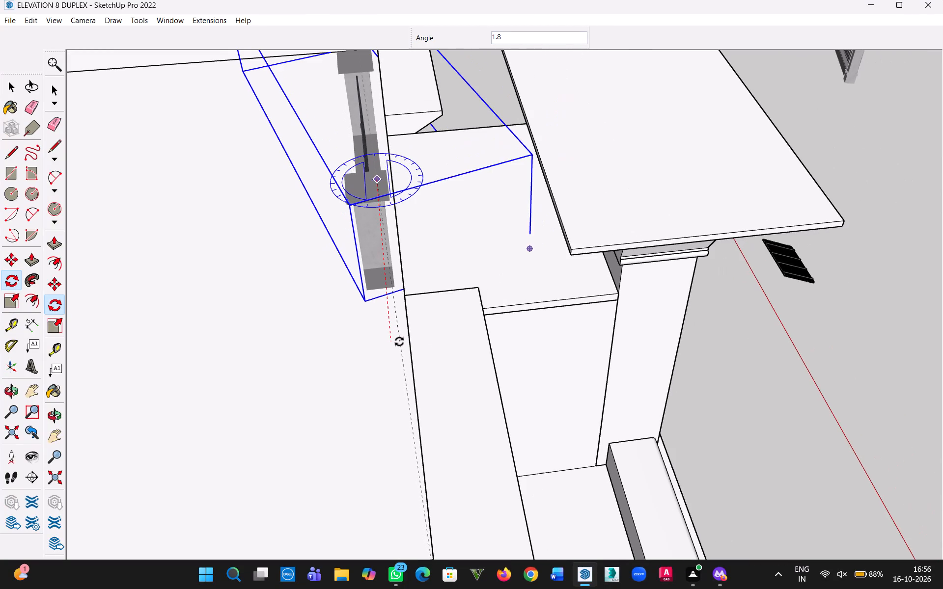
{"action": "scroll", "coordinate": [399, 342], "scroll_direction": "down", "scroll_amount": 2}
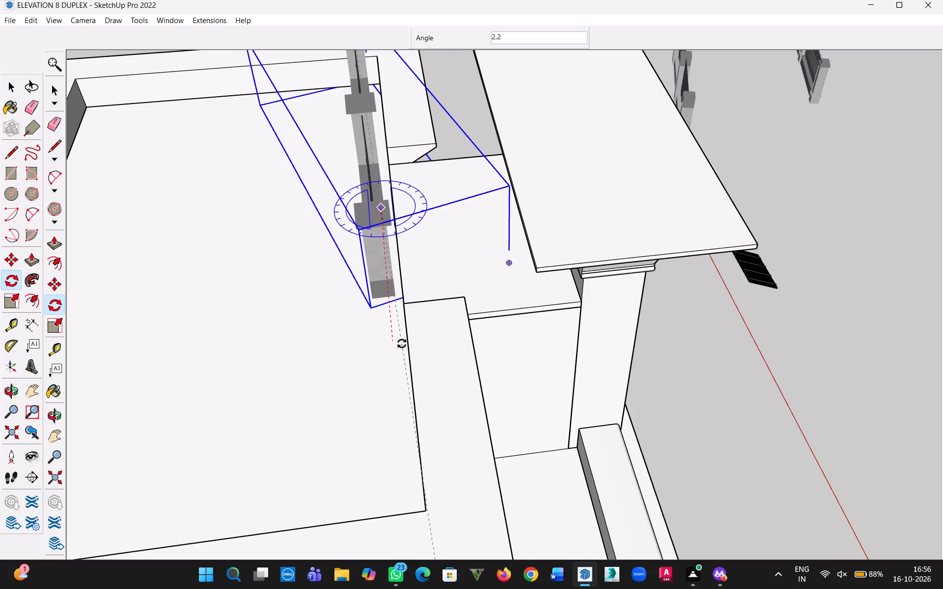
{"action": "left_click", "coordinate": [402, 344]}
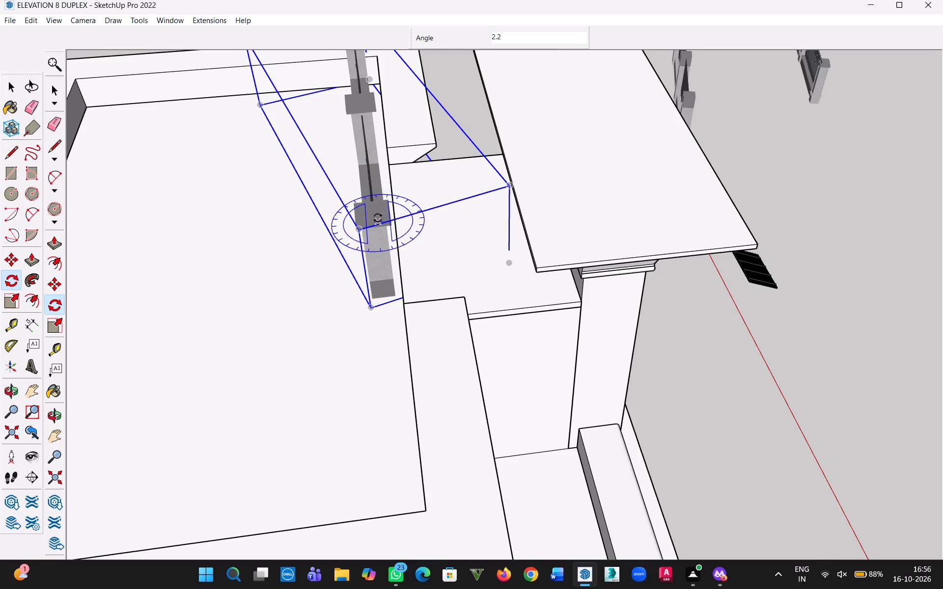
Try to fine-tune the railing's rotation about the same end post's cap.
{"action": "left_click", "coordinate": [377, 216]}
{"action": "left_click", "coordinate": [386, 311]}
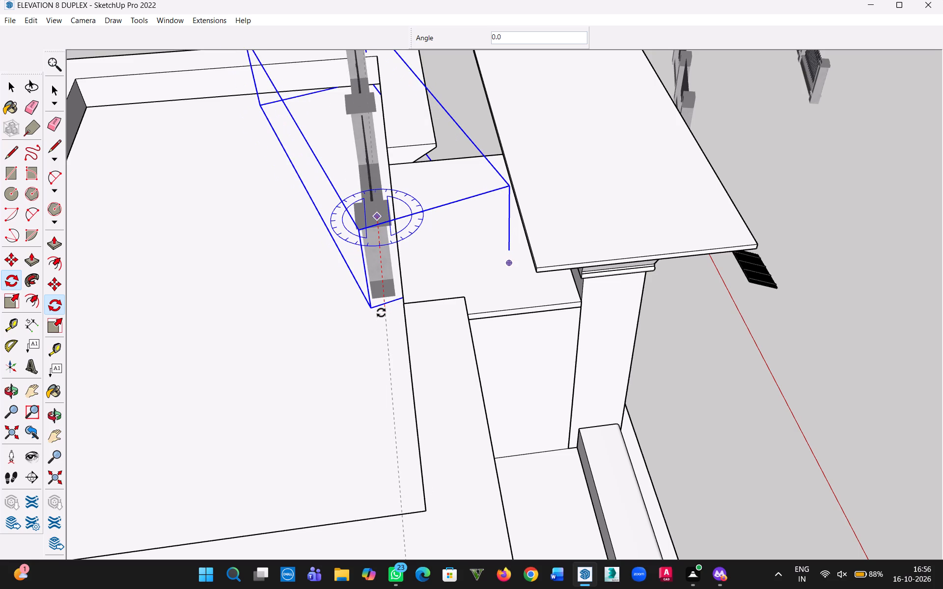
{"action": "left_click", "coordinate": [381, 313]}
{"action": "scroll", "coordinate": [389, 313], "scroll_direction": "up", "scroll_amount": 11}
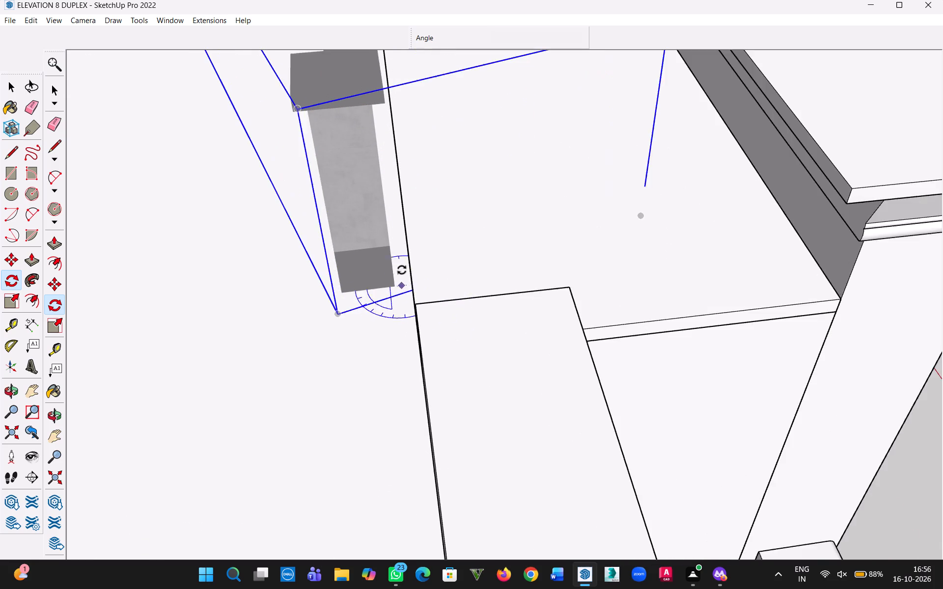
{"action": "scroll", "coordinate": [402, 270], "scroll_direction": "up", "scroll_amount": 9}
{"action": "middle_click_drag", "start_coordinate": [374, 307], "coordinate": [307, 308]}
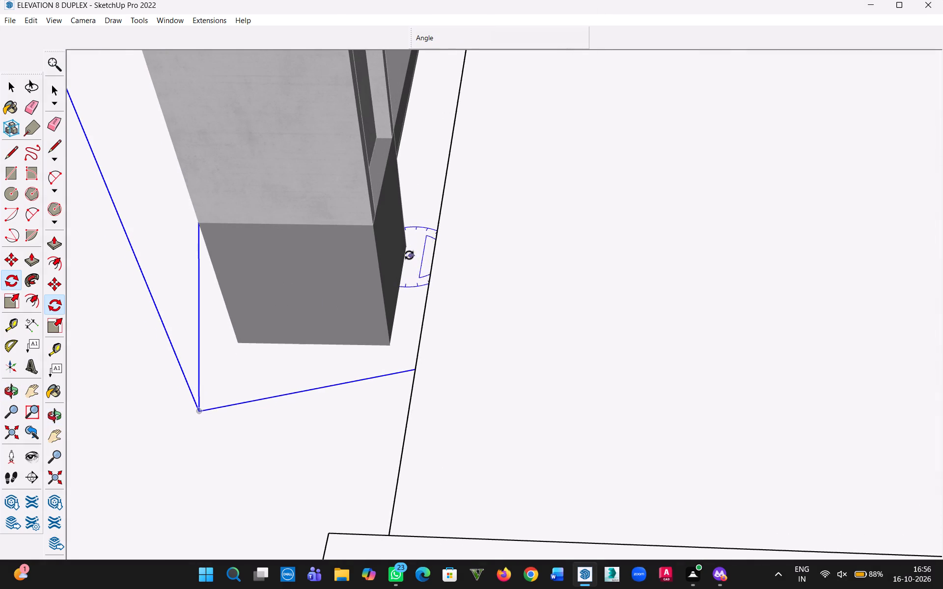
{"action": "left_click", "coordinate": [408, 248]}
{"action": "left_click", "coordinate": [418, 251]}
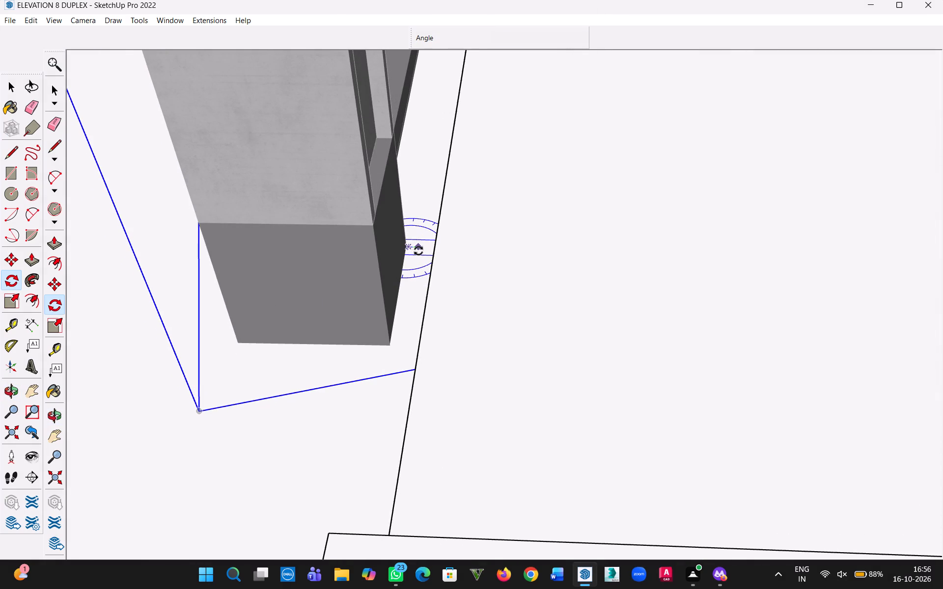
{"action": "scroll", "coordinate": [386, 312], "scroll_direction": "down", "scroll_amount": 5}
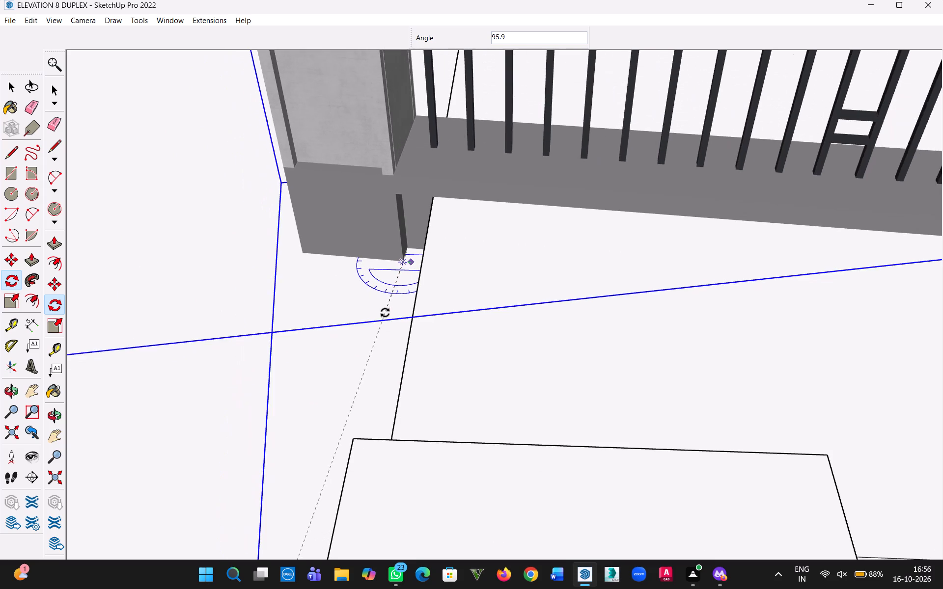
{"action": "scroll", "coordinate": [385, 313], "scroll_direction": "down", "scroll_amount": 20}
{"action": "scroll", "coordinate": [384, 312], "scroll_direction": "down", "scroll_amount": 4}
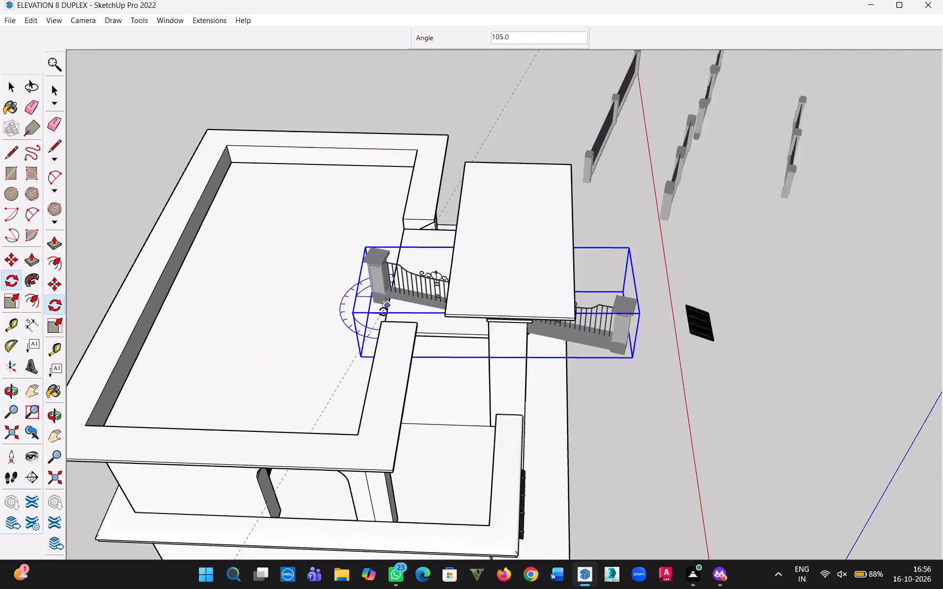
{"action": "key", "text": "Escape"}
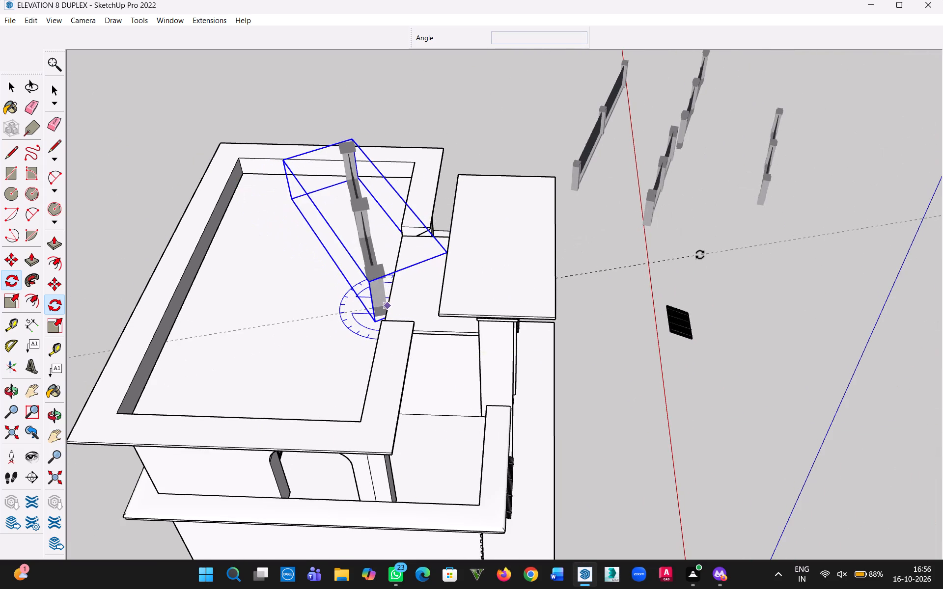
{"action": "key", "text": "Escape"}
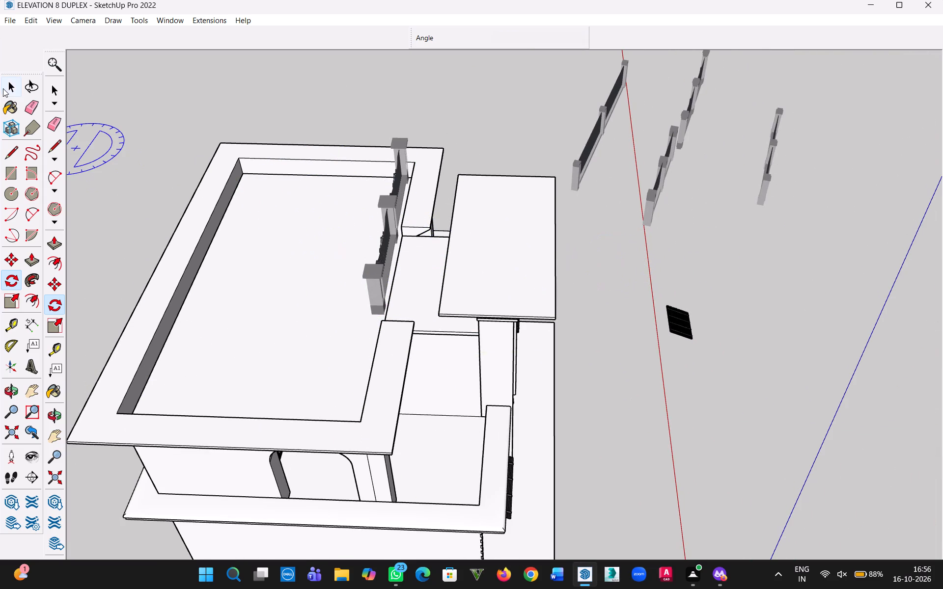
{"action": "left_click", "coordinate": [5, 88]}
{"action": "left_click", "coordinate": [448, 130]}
Move the scroll-topped railing by its end post's bottom corner about 6 7/16" onto the inner edge of the top roof's front parapet.
{"action": "middle_click_drag", "start_coordinate": [448, 263], "coordinate": [811, 109]}
{"action": "scroll", "coordinate": [543, 205], "scroll_direction": "up", "scroll_amount": 15}
{"action": "middle_click_drag", "start_coordinate": [577, 277], "coordinate": [280, 402]}
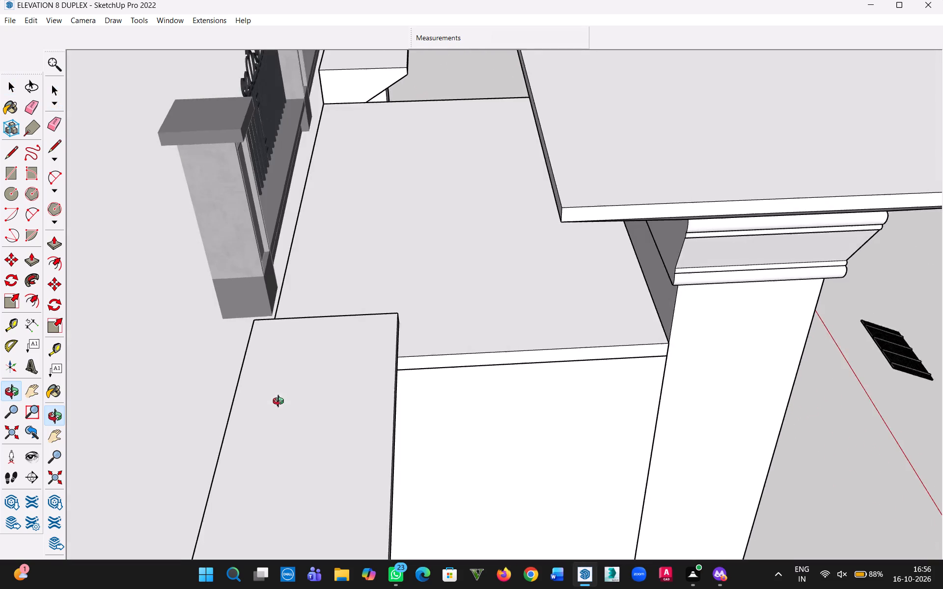
{"action": "middle_click_drag", "start_coordinate": [280, 402], "coordinate": [320, 403]}
{"action": "scroll", "coordinate": [259, 331], "scroll_direction": "up", "scroll_amount": 4}
{"action": "left_click", "coordinate": [267, 340]}
{"action": "scroll", "coordinate": [309, 347], "scroll_direction": "up", "scroll_amount": 7}
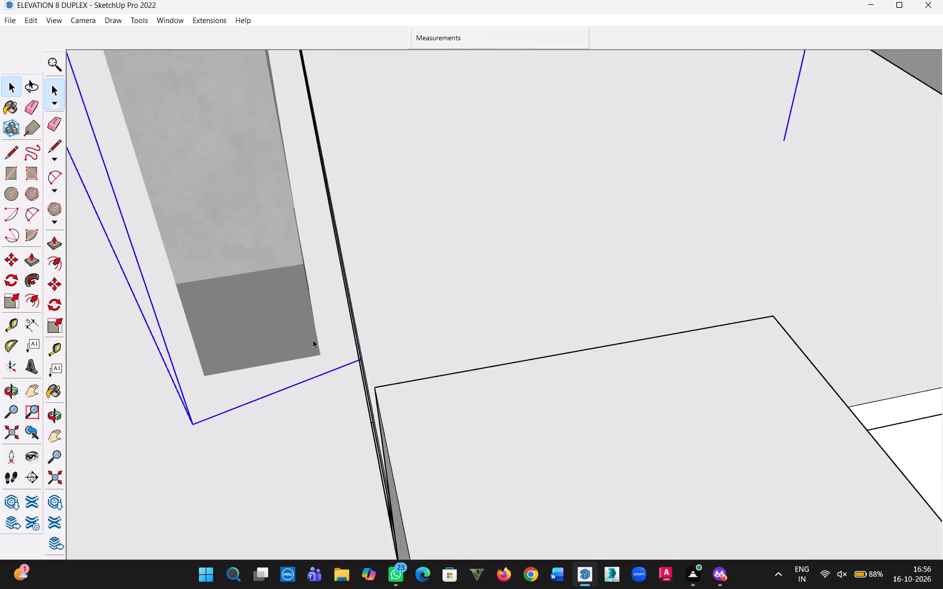
{"action": "scroll", "coordinate": [313, 340], "scroll_direction": "up", "scroll_amount": 2}
{"action": "left_click", "coordinate": [321, 361]}
{"action": "scroll", "coordinate": [329, 363], "scroll_direction": "up", "scroll_amount": 5}
{"action": "key", "text": "m"}
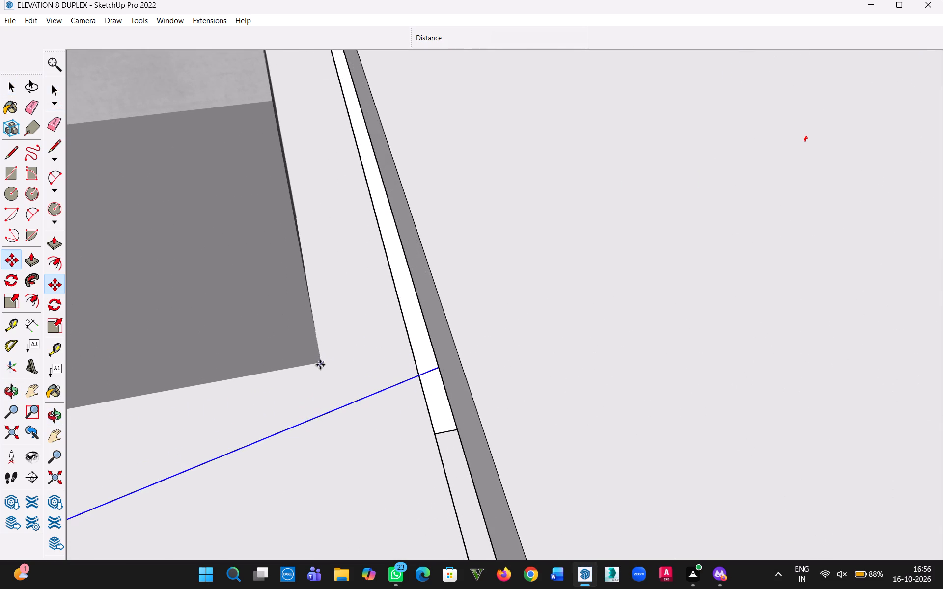
{"action": "left_click", "coordinate": [320, 365]}
{"action": "left_click", "coordinate": [409, 348]}
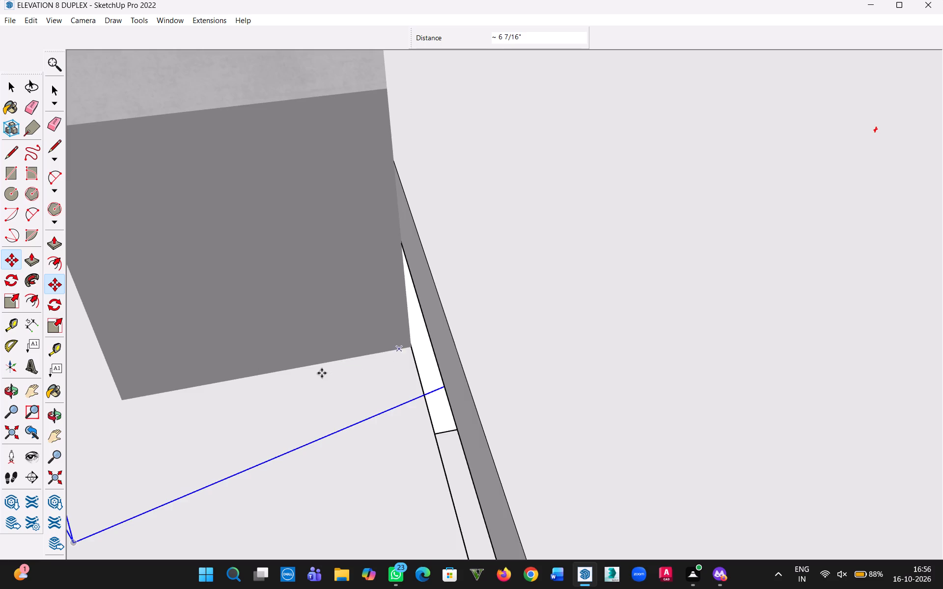
Hide the parapet group around the top roof so the roof corner beneath the railing's end post is exposed.
{"action": "scroll", "coordinate": [246, 361], "scroll_direction": "down", "scroll_amount": 7}
{"action": "middle_click_drag", "start_coordinate": [146, 268], "coordinate": [927, 302]}
{"action": "scroll", "coordinate": [729, 363], "scroll_direction": "down", "scroll_amount": 11}
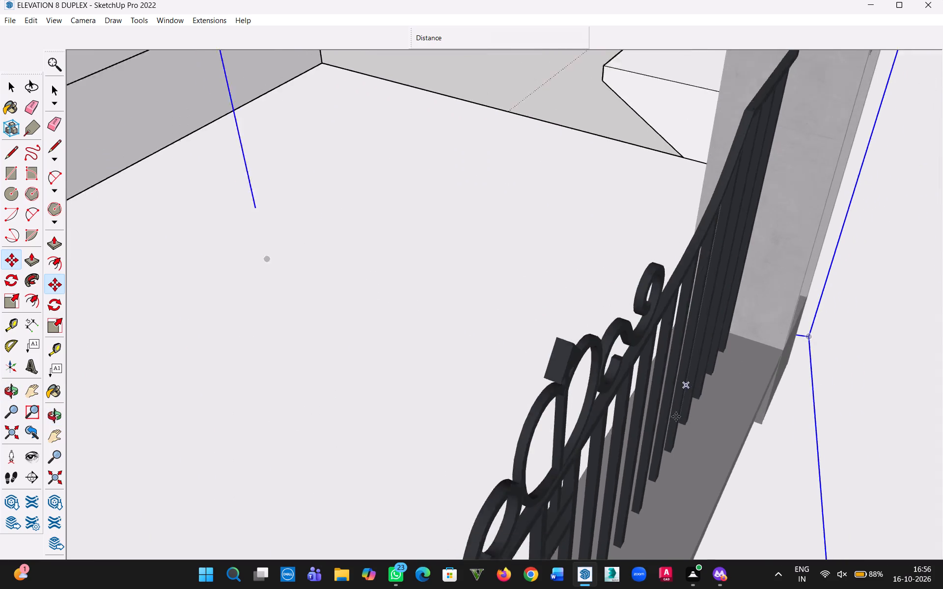
{"action": "scroll", "coordinate": [676, 417], "scroll_direction": "down", "scroll_amount": 6}
{"action": "key", "text": "h"}
{"action": "left_click_drag", "start_coordinate": [633, 448], "coordinate": [606, 59]}
{"action": "scroll", "coordinate": [528, 258], "scroll_direction": "down", "scroll_amount": 14}
{"action": "left_click_drag", "start_coordinate": [386, 414], "coordinate": [782, 108]}
{"action": "middle_click_drag", "start_coordinate": [609, 282], "coordinate": [778, 437]}
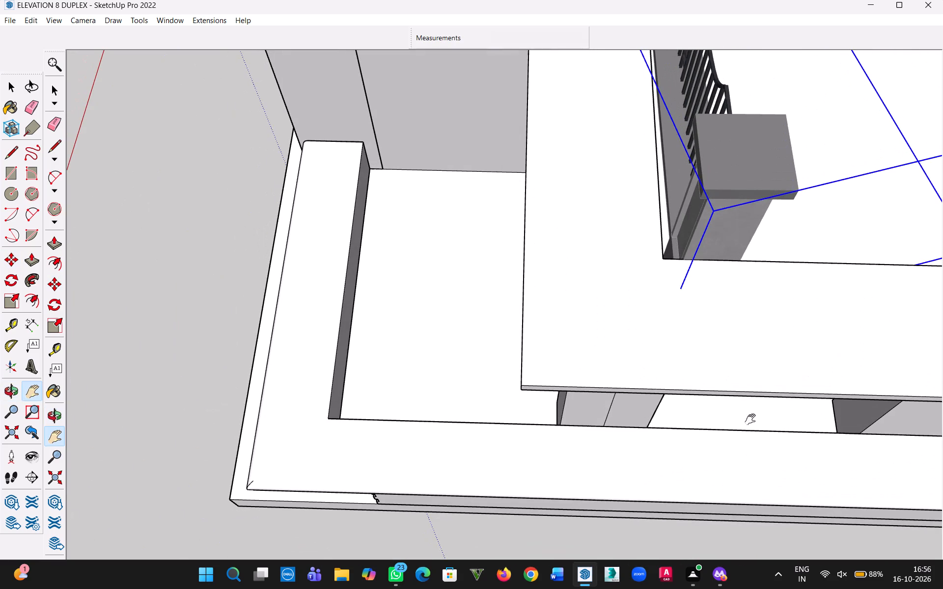
{"action": "left_click", "coordinate": [8, 92]}
{"action": "left_click", "coordinate": [176, 169]}
{"action": "left_click", "coordinate": [674, 304]}
{"action": "right_click", "coordinate": [674, 304]}
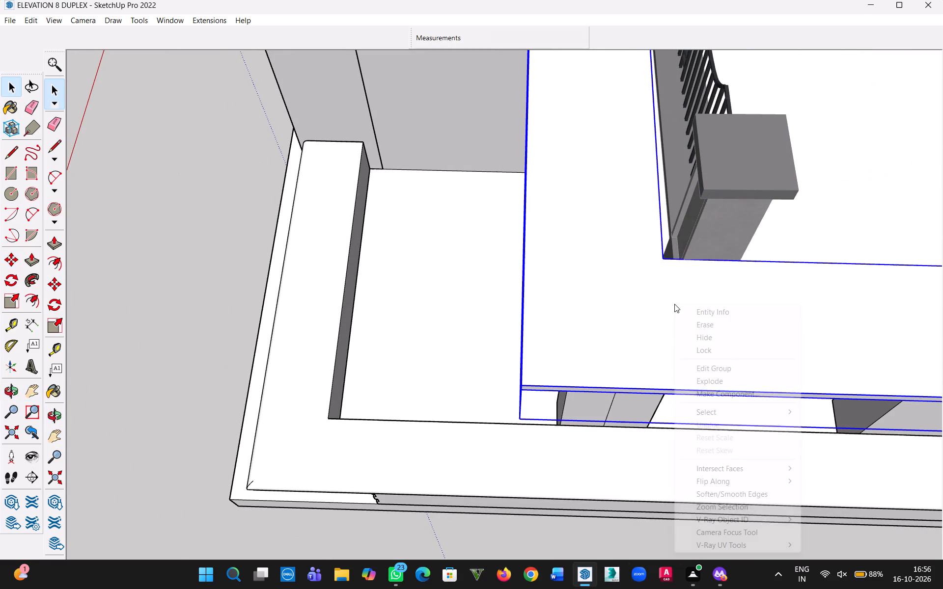
{"action": "left_click", "coordinate": [713, 341]}
Move the railing by its end post's bottom corner about 7" onto the top roof's front corner beside the corner column.
{"action": "middle_click_drag", "start_coordinate": [637, 333], "coordinate": [755, 312]}
{"action": "scroll", "coordinate": [737, 335], "scroll_direction": "down", "scroll_amount": 4}
{"action": "key", "text": "h"}
{"action": "left_click_drag", "start_coordinate": [647, 336], "coordinate": [466, 502]}
{"action": "middle_click_drag", "start_coordinate": [466, 478], "coordinate": [459, 373]}
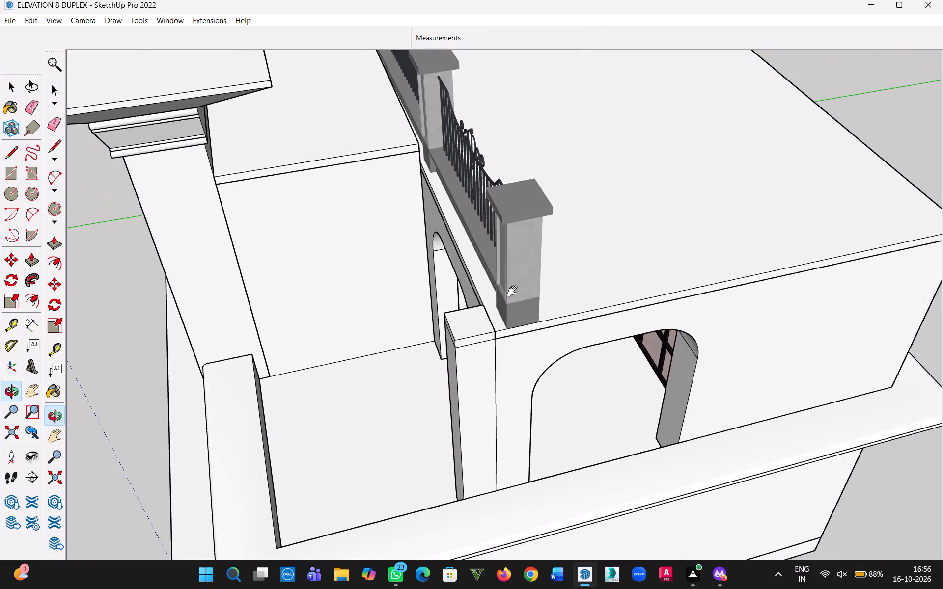
{"action": "scroll", "coordinate": [514, 292], "scroll_direction": "up", "scroll_amount": 9}
{"action": "middle_click_drag", "start_coordinate": [514, 291], "coordinate": [491, 308]}
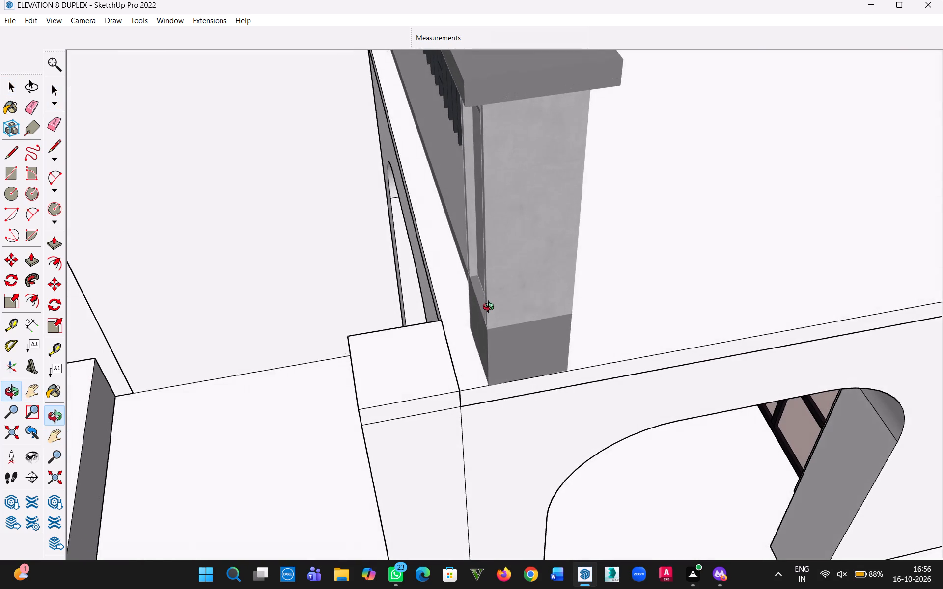
{"action": "middle_click_drag", "start_coordinate": [491, 308], "coordinate": [487, 311]}
{"action": "middle_click", "coordinate": [483, 314]}
{"action": "scroll", "coordinate": [488, 339], "scroll_direction": "up", "scroll_amount": 5}
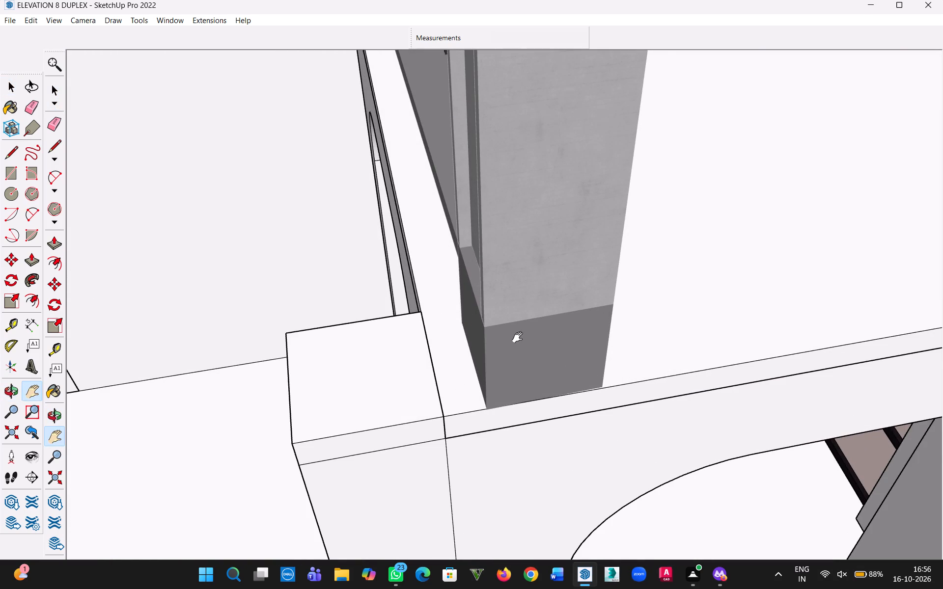
{"action": "key", "text": "Escape"}
{"action": "left_click", "coordinate": [20, 88]}
{"action": "left_click", "coordinate": [500, 202]}
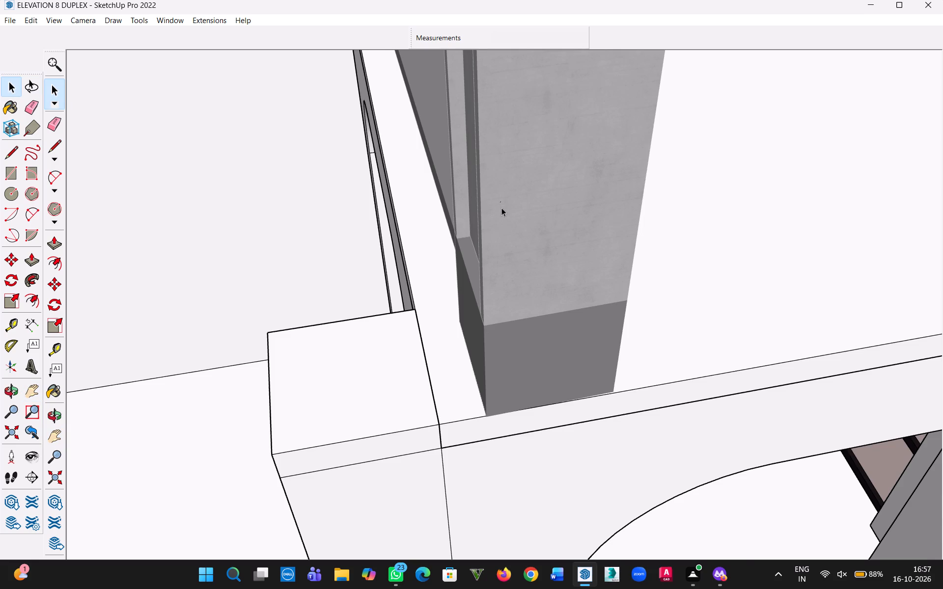
{"action": "scroll", "coordinate": [483, 413], "scroll_direction": "up", "scroll_amount": 6}
{"action": "key", "text": "m"}
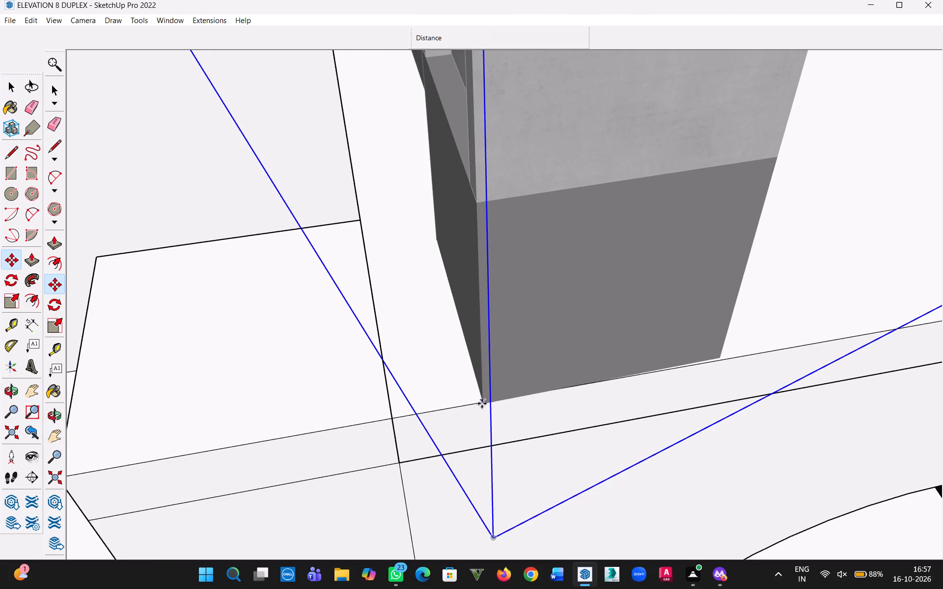
{"action": "left_click", "coordinate": [482, 403]}
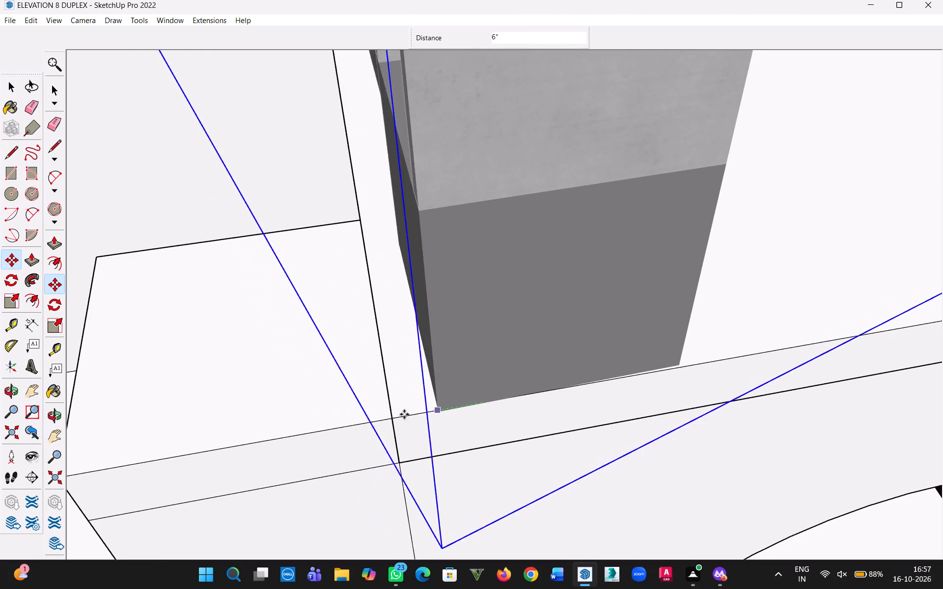
{"action": "left_click", "coordinate": [392, 417]}
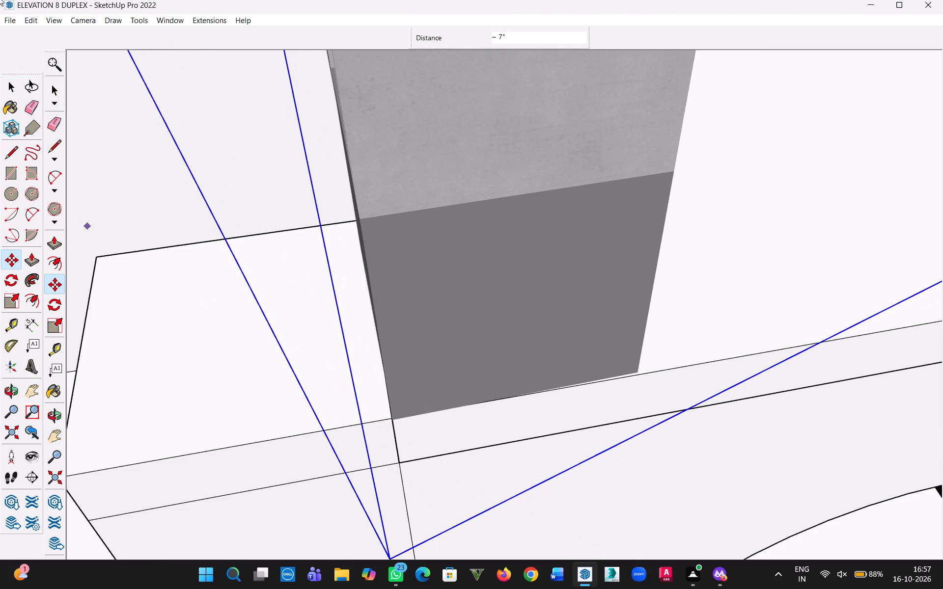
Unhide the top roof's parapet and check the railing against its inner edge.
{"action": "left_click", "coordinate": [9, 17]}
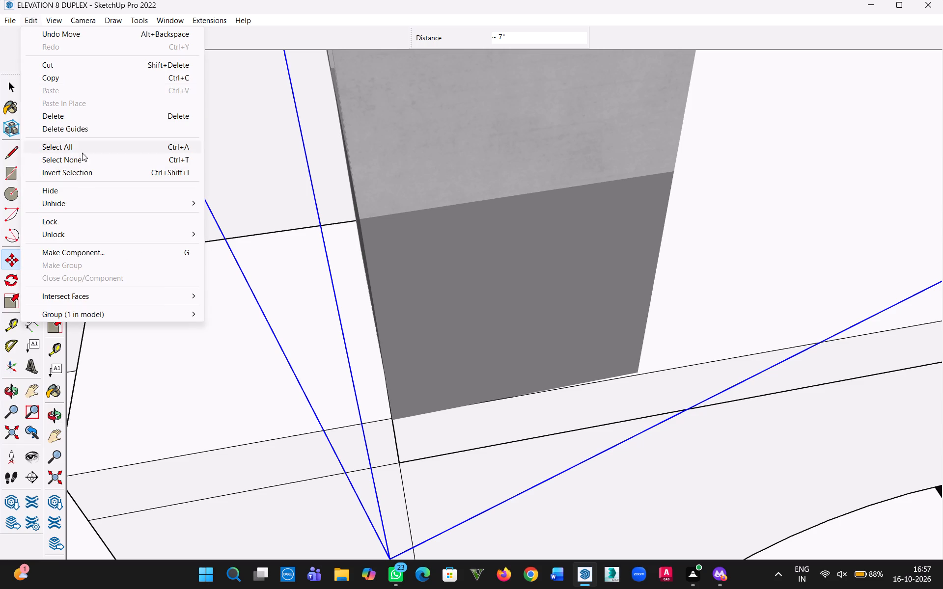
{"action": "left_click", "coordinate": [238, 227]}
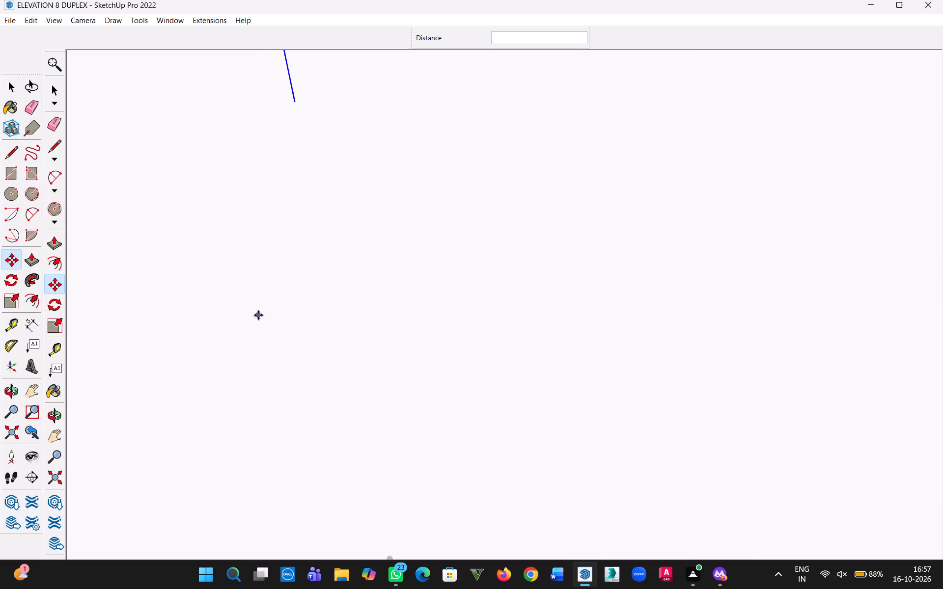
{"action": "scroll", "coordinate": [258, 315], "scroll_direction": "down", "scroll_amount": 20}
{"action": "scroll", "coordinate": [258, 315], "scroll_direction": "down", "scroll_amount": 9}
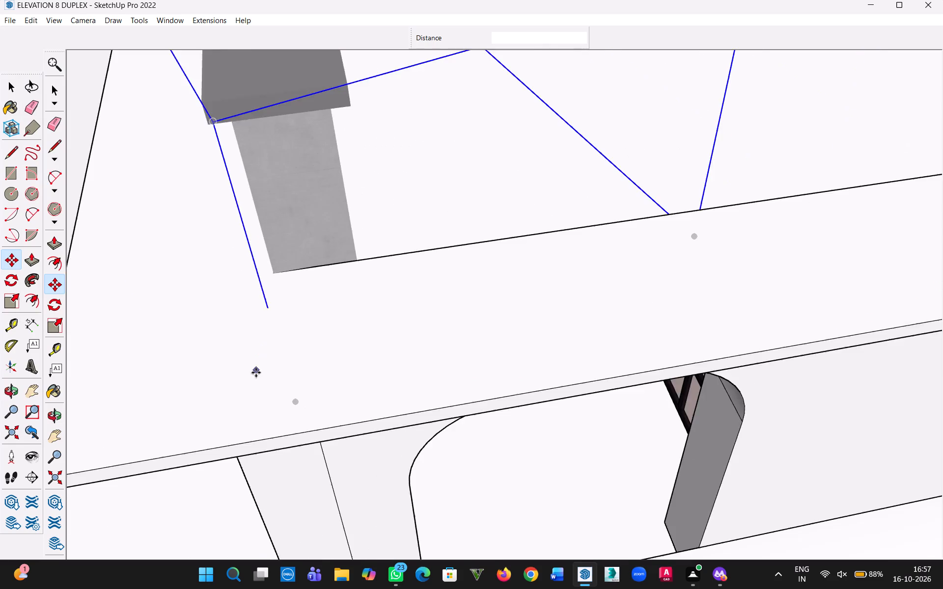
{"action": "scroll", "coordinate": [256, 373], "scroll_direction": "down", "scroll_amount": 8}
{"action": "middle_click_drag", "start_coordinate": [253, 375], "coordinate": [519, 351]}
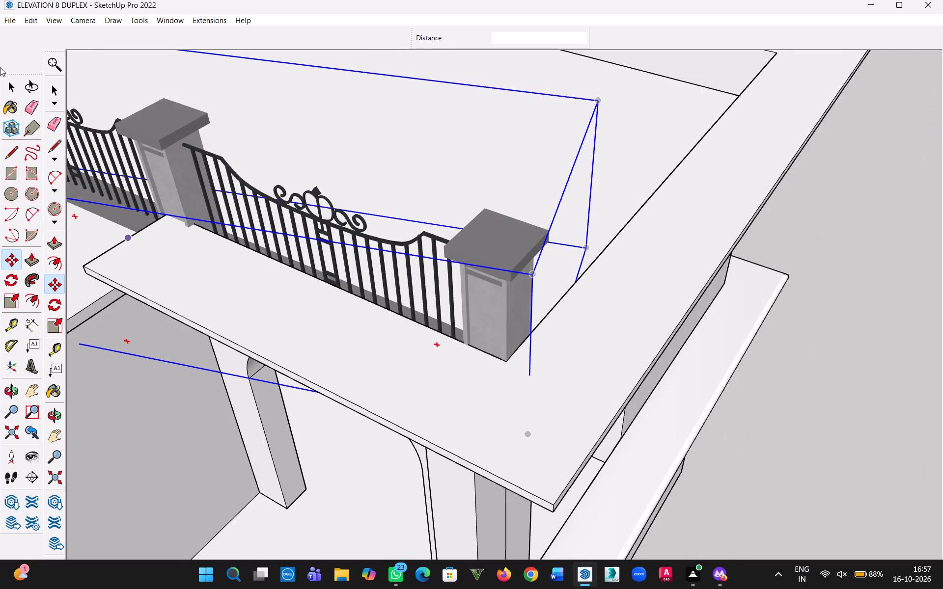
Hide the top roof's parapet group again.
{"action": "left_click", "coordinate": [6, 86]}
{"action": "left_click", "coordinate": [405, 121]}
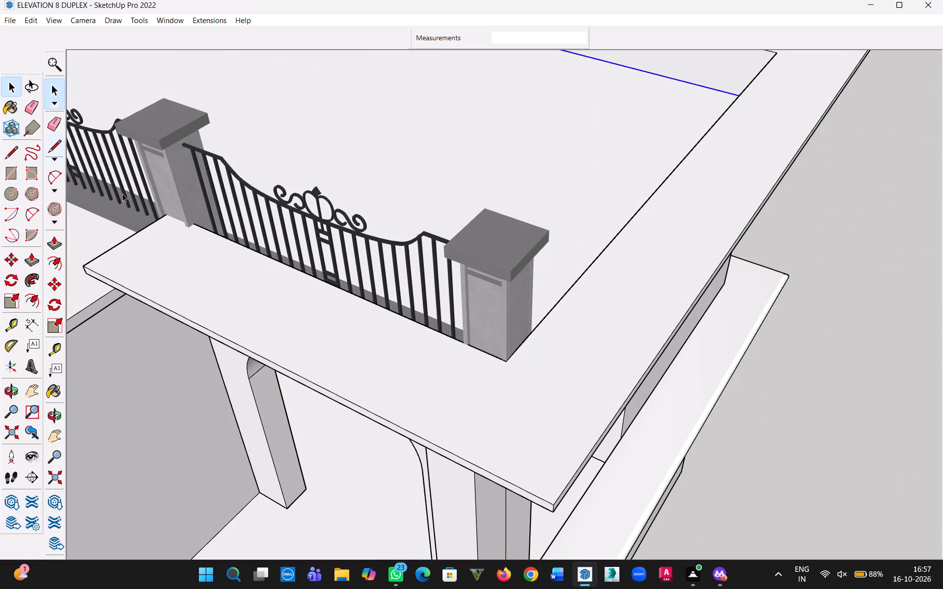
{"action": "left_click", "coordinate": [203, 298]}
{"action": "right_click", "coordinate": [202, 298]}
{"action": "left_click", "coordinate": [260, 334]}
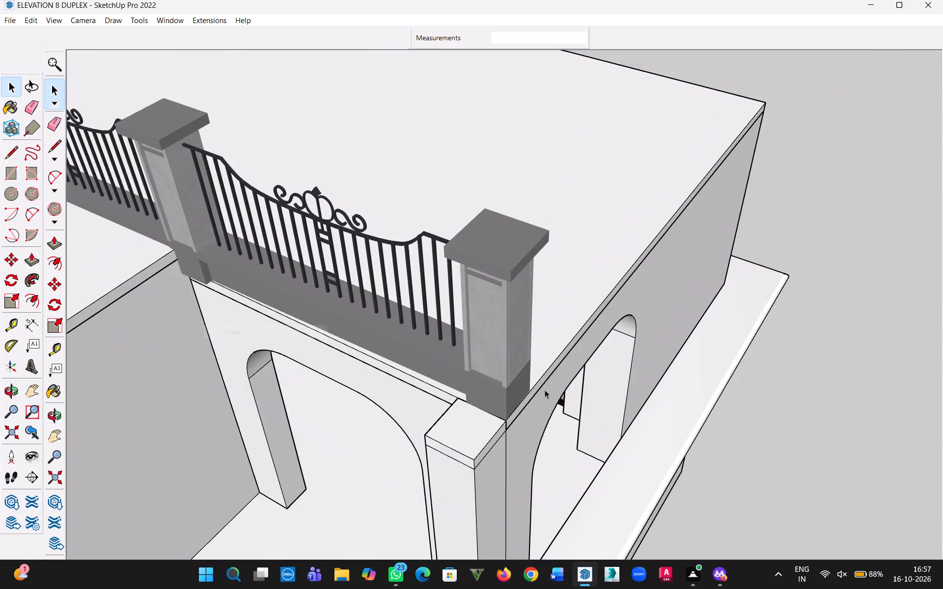
Rotate the railing about 1.1 degrees around its end post's bottom corner to line it up with the roof's front edge.
{"action": "scroll", "coordinate": [544, 390], "scroll_direction": "up", "scroll_amount": 13}
{"action": "middle_click_drag", "start_coordinate": [431, 433], "coordinate": [328, 378]}
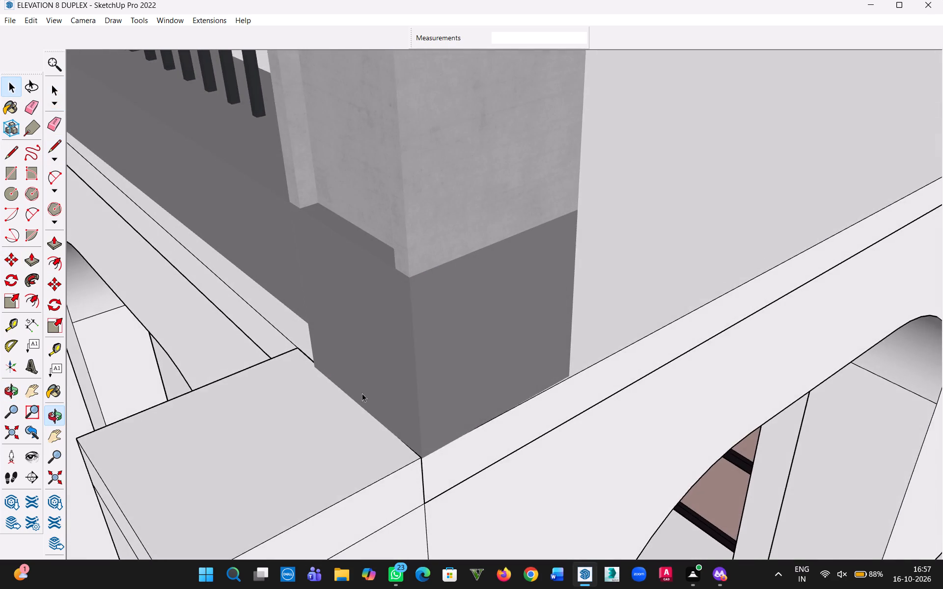
{"action": "scroll", "coordinate": [396, 402], "scroll_direction": "up", "scroll_amount": 3}
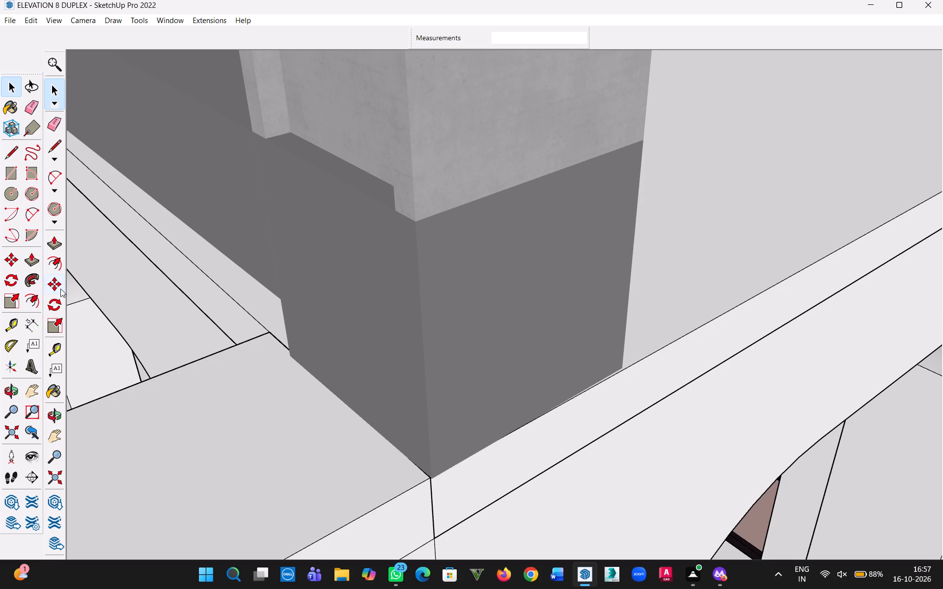
{"action": "left_click", "coordinate": [55, 306]}
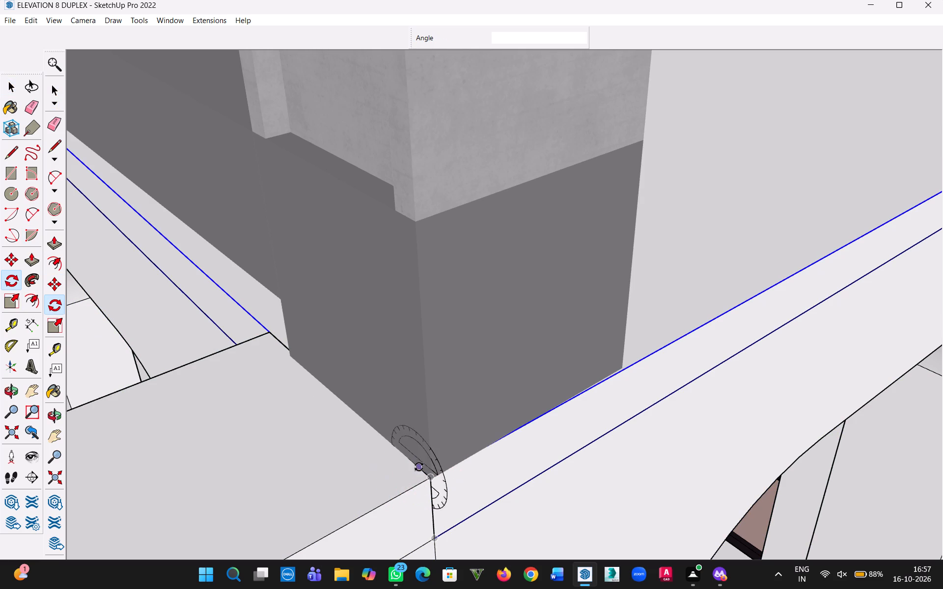
{"action": "scroll", "coordinate": [429, 481], "scroll_direction": "up", "scroll_amount": 7}
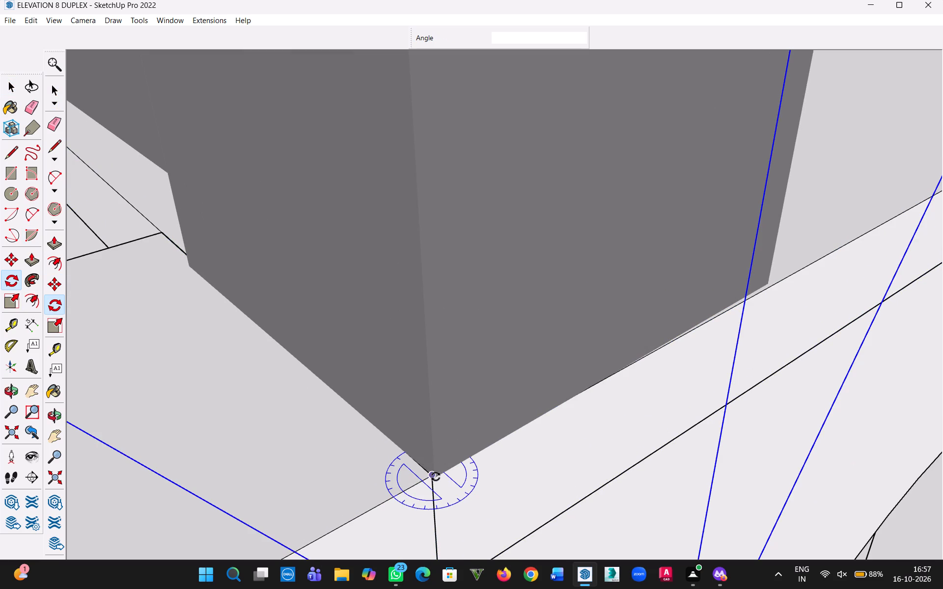
{"action": "left_click", "coordinate": [436, 477]}
{"action": "left_click", "coordinate": [169, 276]}
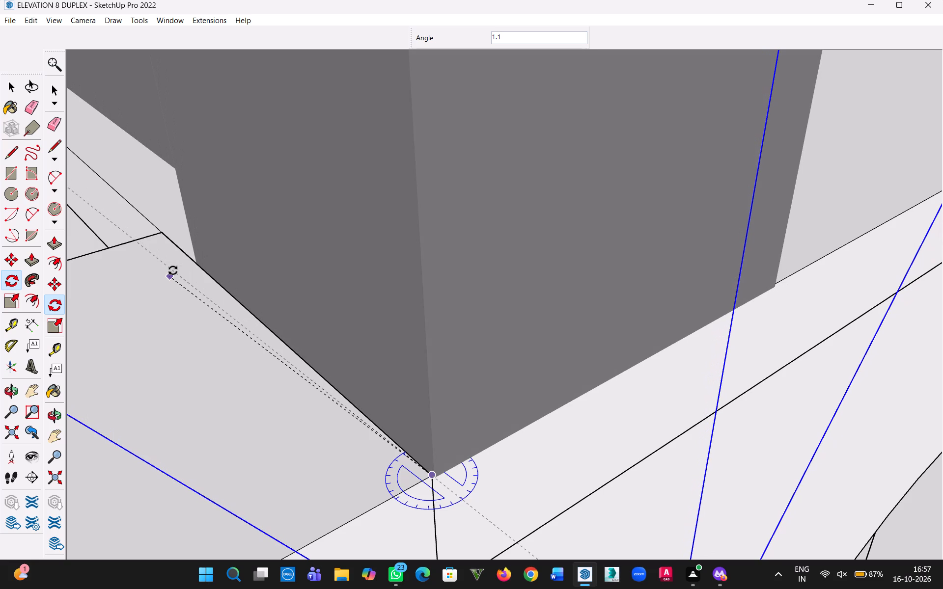
{"action": "left_click", "coordinate": [173, 270]}
{"action": "left_click", "coordinate": [8, 90]}
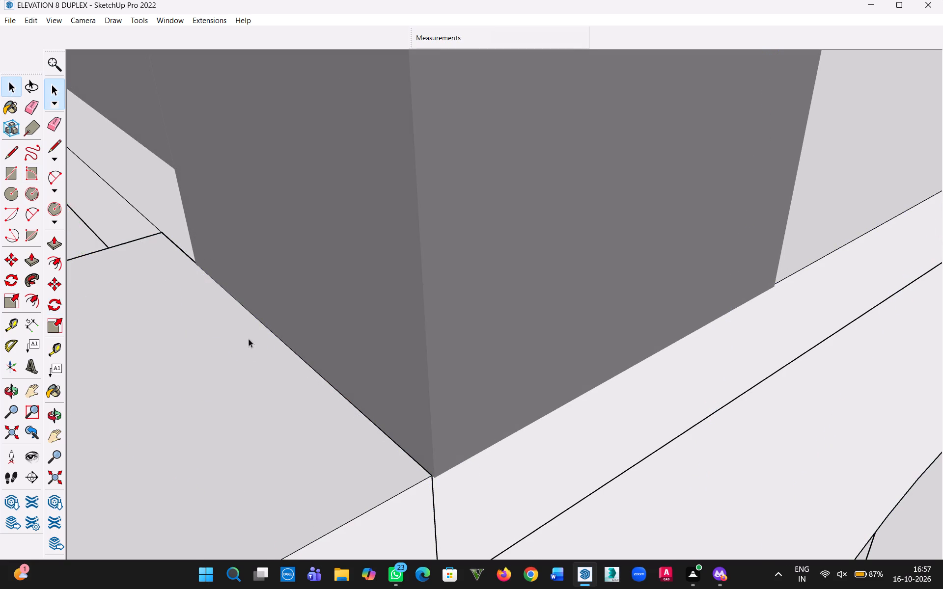
{"action": "scroll", "coordinate": [249, 354], "scroll_direction": "down", "scroll_amount": 20}
{"action": "scroll", "coordinate": [249, 354], "scroll_direction": "down", "scroll_amount": 11}
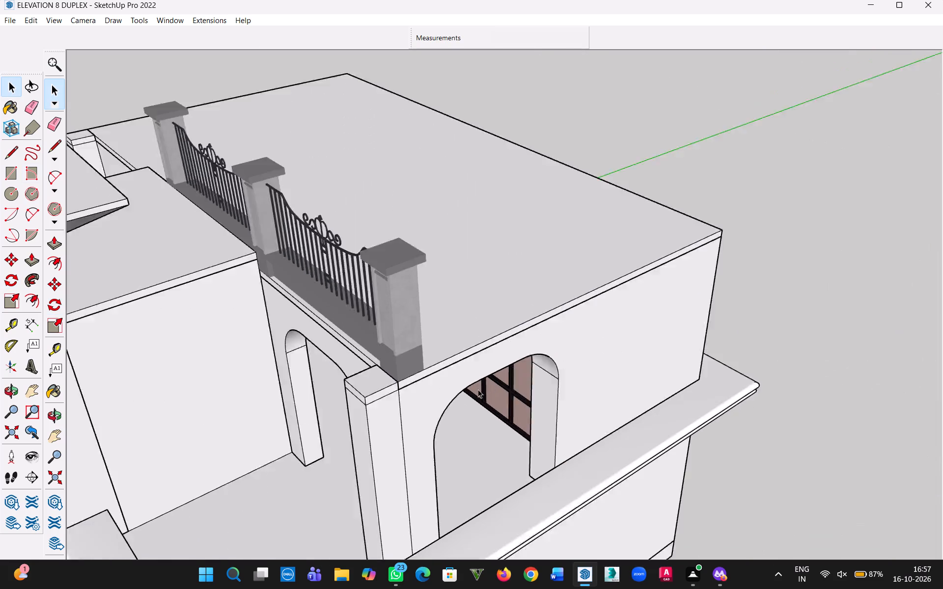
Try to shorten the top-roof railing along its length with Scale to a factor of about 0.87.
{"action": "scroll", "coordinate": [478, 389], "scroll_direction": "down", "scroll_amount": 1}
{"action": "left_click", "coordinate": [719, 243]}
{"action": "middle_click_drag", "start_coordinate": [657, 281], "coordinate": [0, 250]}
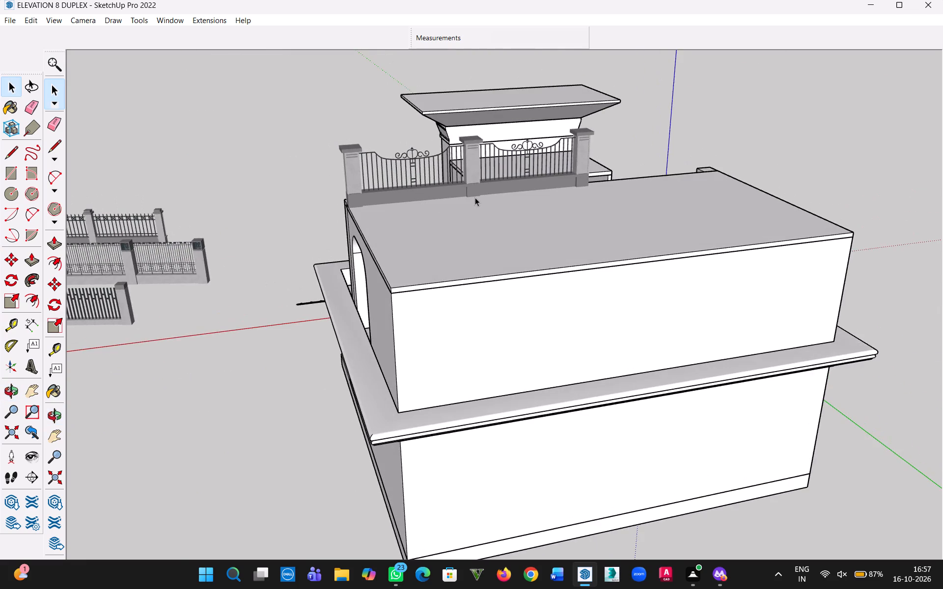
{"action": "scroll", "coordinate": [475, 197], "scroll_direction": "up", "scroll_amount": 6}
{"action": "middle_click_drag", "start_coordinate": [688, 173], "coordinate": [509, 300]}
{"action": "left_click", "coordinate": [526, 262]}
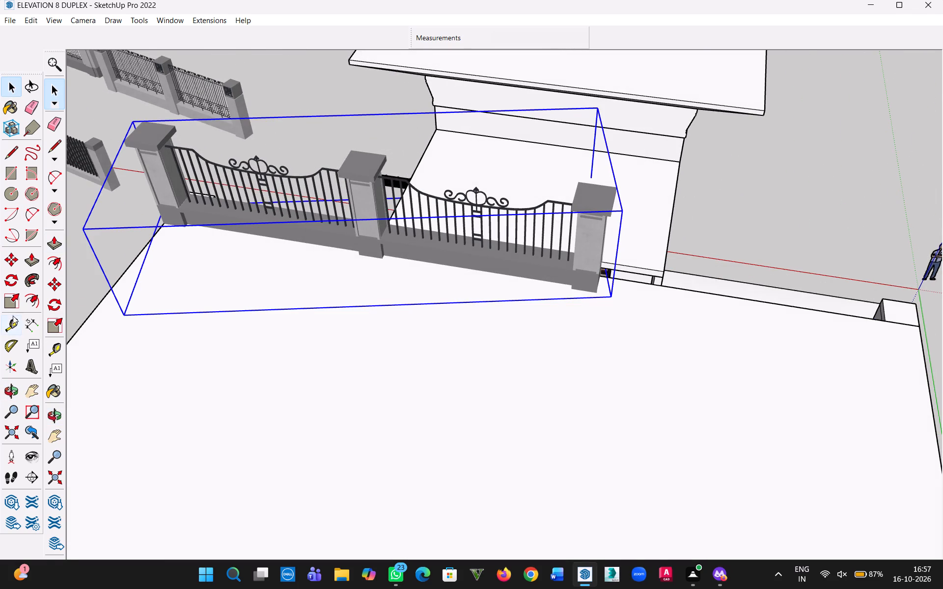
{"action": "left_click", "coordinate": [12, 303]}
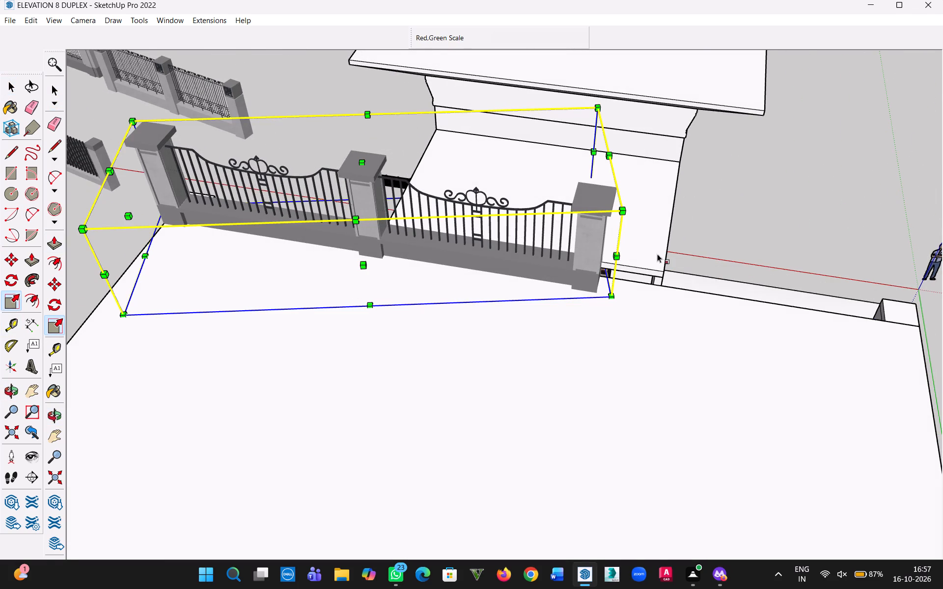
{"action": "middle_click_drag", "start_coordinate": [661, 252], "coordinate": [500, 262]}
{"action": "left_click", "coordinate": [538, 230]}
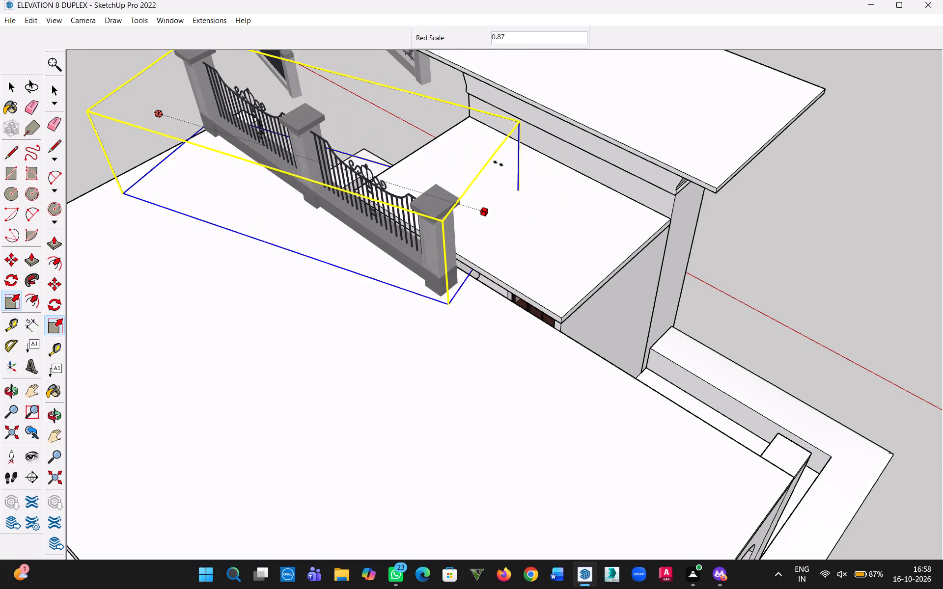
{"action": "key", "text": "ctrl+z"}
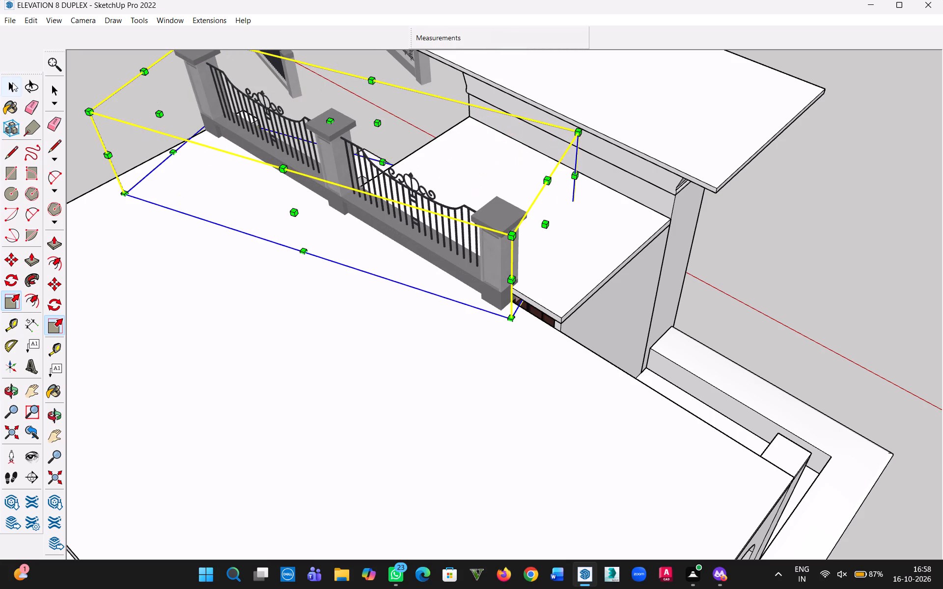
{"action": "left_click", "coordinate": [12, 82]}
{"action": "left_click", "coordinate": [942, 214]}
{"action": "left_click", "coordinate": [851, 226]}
Examine how the railing's end post and base sit on the top roof's corner and front edge.
{"action": "middle_click_drag", "start_coordinate": [786, 257], "coordinate": [232, 223]}
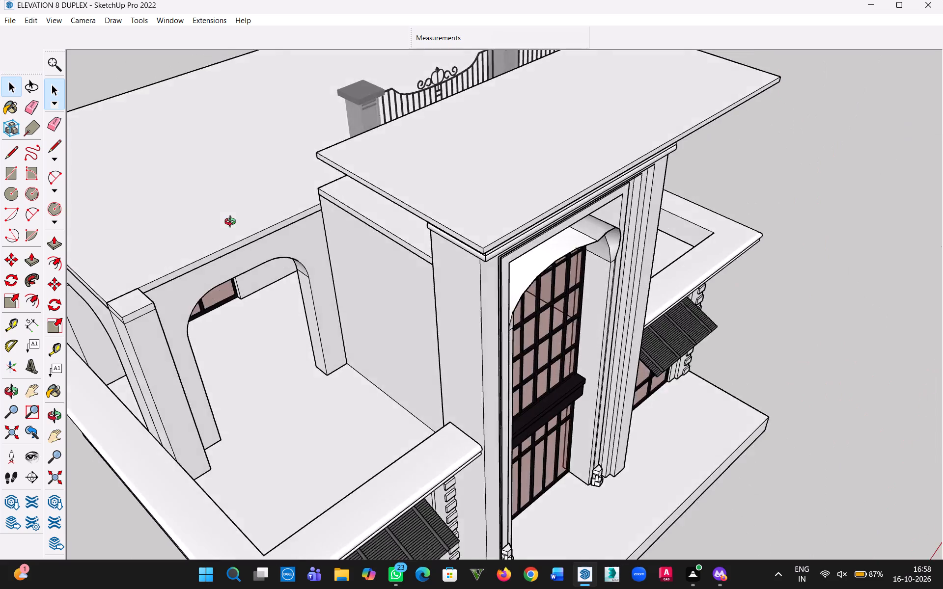
{"action": "middle_click_drag", "start_coordinate": [232, 223], "coordinate": [647, 165]}
{"action": "middle_click_drag", "start_coordinate": [638, 177], "coordinate": [412, 326]}
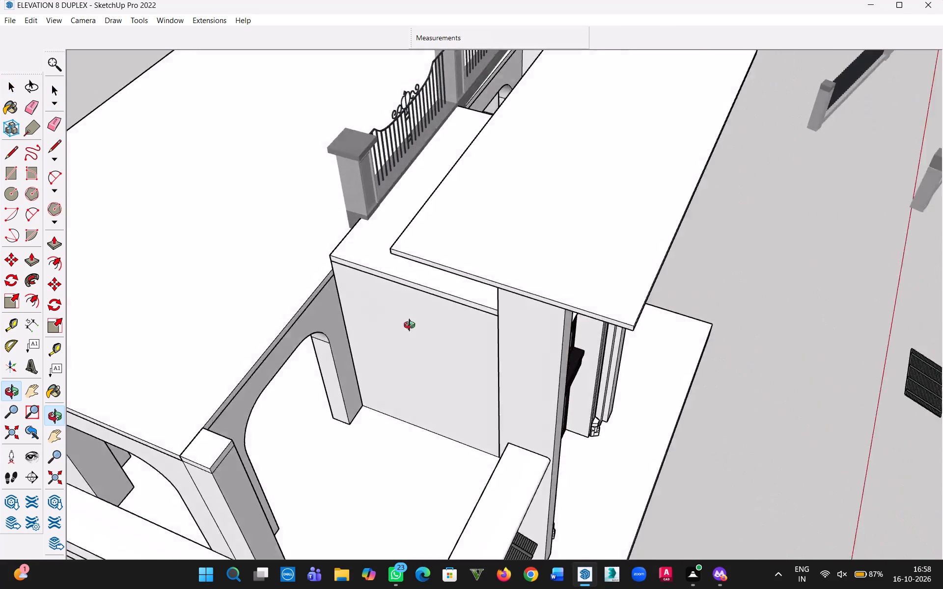
{"action": "middle_click_drag", "start_coordinate": [412, 326], "coordinate": [606, 360]}
{"action": "scroll", "coordinate": [426, 295], "scroll_direction": "up", "scroll_amount": 5}
{"action": "middle_click_drag", "start_coordinate": [430, 310], "coordinate": [942, 408]}
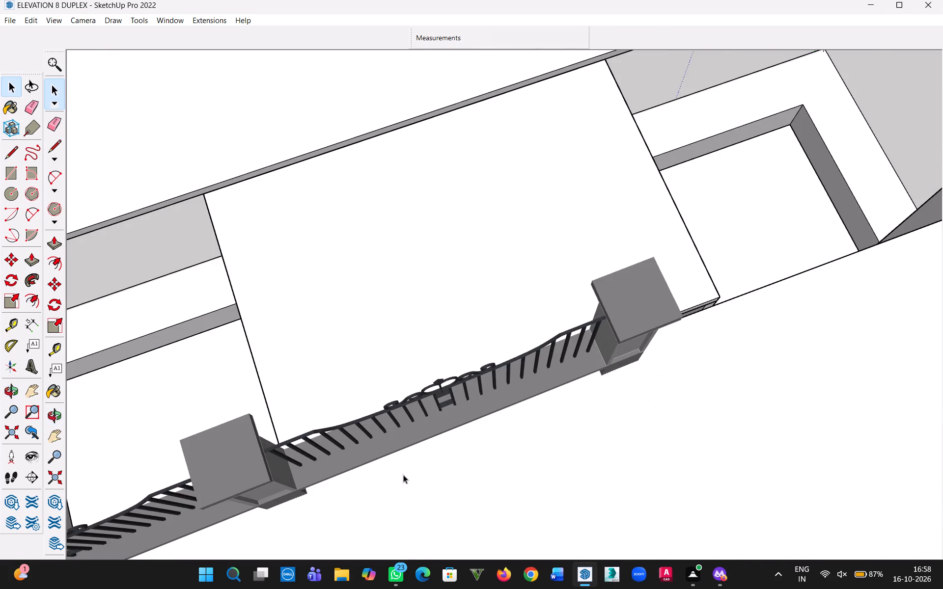
{"action": "scroll", "coordinate": [403, 475], "scroll_direction": "down", "scroll_amount": 7}
{"action": "middle_click_drag", "start_coordinate": [390, 463], "coordinate": [804, 165]}
{"action": "scroll", "coordinate": [739, 230], "scroll_direction": "up", "scroll_amount": 6}
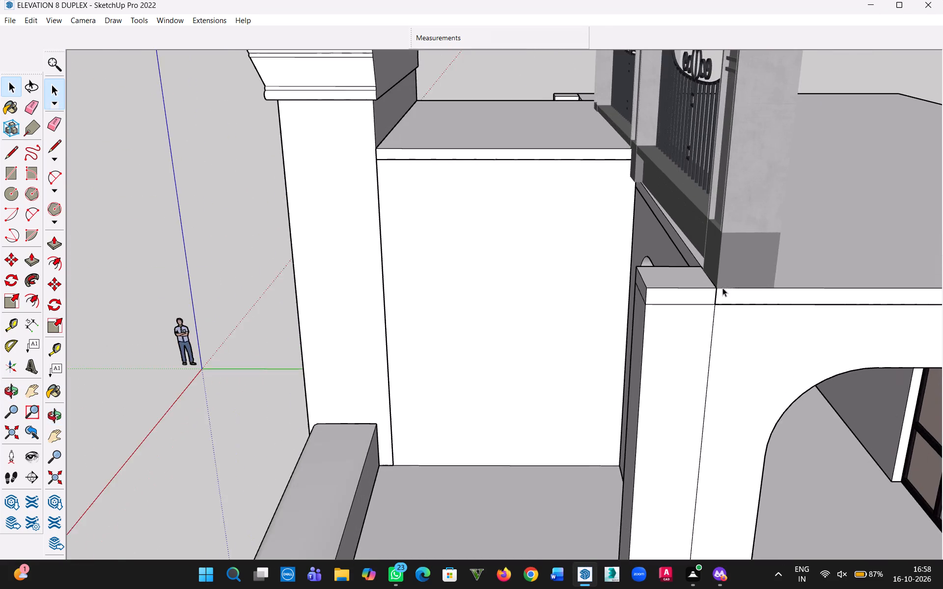
{"action": "scroll", "coordinate": [722, 288], "scroll_direction": "up", "scroll_amount": 9}
{"action": "scroll", "coordinate": [707, 230], "scroll_direction": "up", "scroll_amount": 1}
{"action": "middle_click_drag", "start_coordinate": [707, 230], "coordinate": [674, 264]}
{"action": "scroll", "coordinate": [682, 226], "scroll_direction": "down", "scroll_amount": 2}
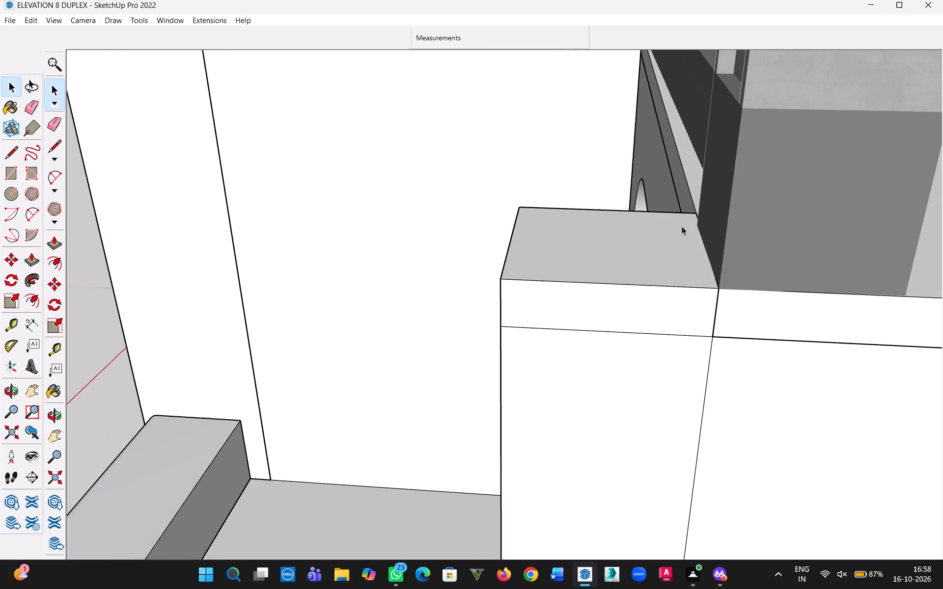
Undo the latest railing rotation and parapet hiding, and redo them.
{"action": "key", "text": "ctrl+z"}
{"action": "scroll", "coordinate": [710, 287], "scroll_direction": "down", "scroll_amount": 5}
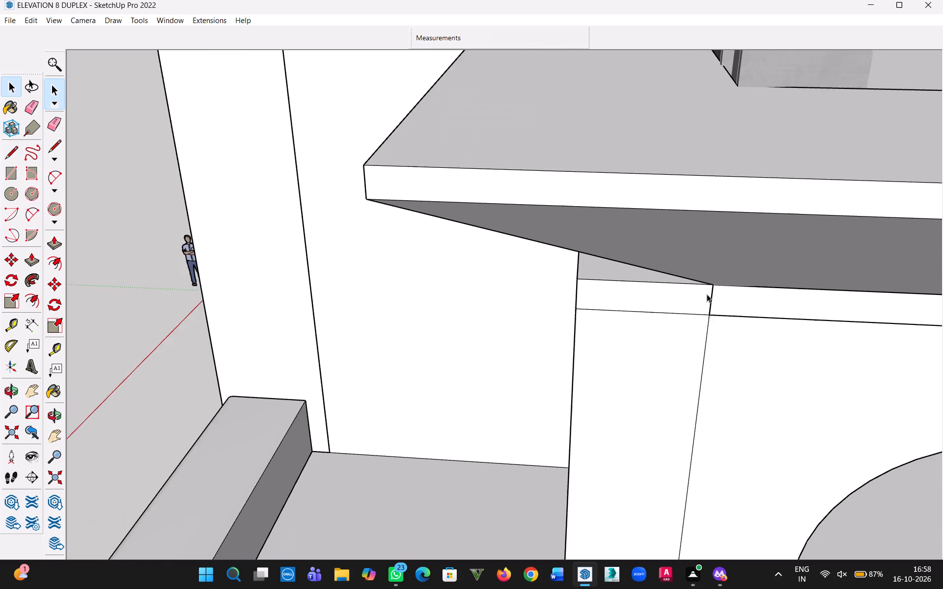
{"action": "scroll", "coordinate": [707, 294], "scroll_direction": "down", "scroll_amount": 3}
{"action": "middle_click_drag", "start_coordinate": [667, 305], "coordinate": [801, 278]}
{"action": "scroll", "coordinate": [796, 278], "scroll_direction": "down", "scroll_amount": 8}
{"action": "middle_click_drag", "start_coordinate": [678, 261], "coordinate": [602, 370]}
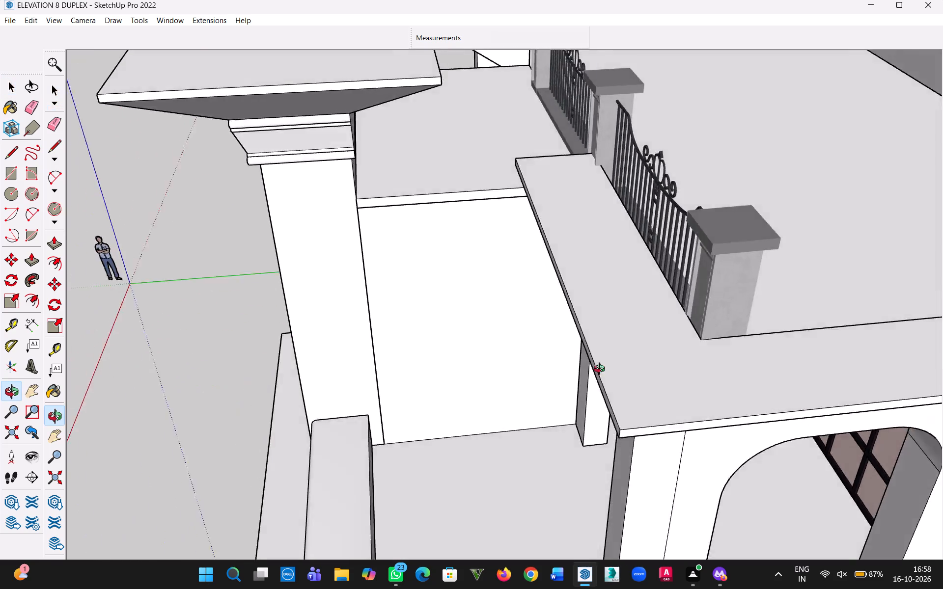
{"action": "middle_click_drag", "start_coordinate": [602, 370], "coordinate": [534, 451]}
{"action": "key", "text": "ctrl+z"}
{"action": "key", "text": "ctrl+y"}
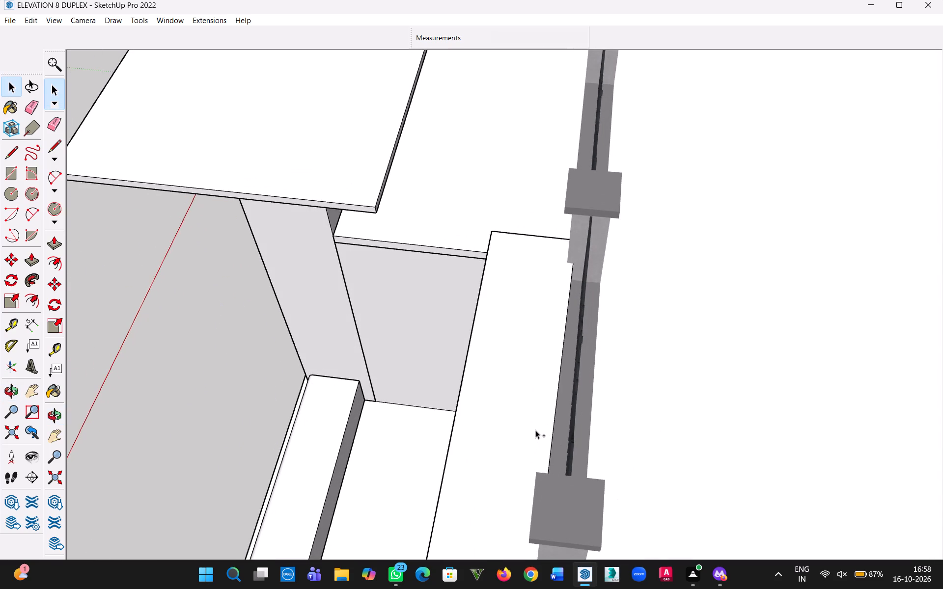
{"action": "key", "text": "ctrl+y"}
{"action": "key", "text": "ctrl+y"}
Unhide all hidden objects to bring back the top roof's parapet.
{"action": "middle_click_drag", "start_coordinate": [552, 406], "coordinate": [706, 294]}
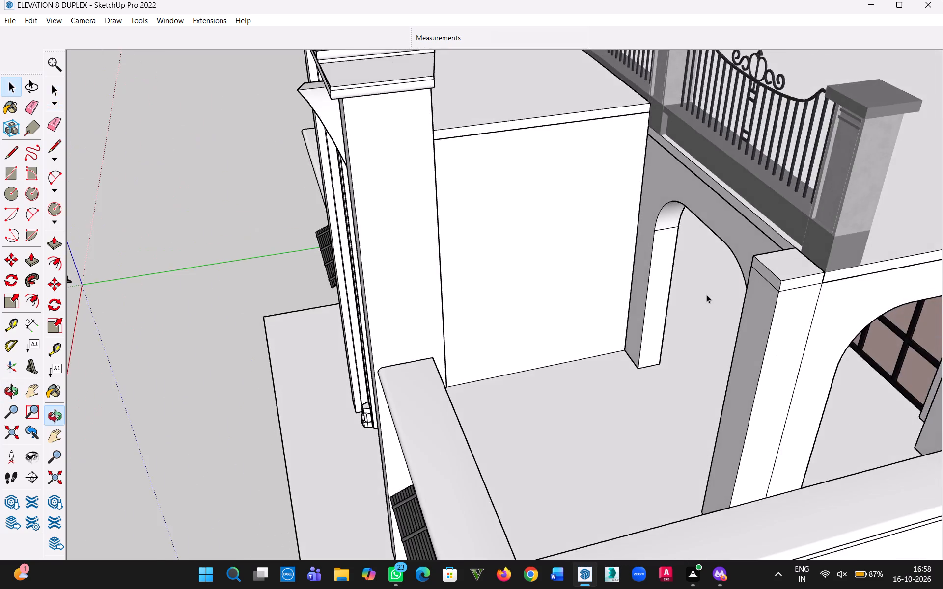
{"action": "scroll", "coordinate": [706, 294], "scroll_direction": "up", "scroll_amount": 3}
{"action": "middle_click_drag", "start_coordinate": [761, 214], "coordinate": [634, 276]}
{"action": "scroll", "coordinate": [632, 246], "scroll_direction": "down", "scroll_amount": 8}
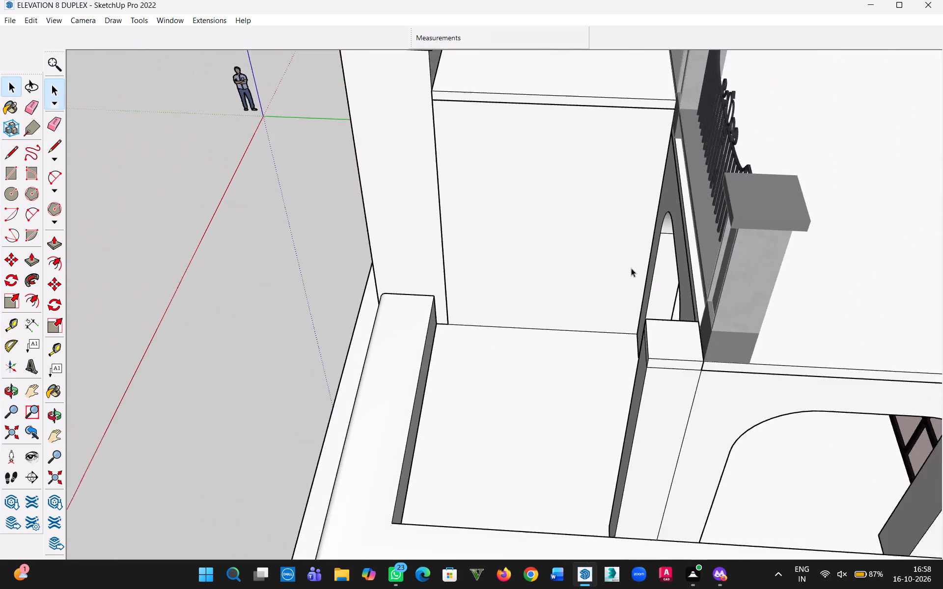
{"action": "middle_click_drag", "start_coordinate": [631, 268], "coordinate": [630, 201]}
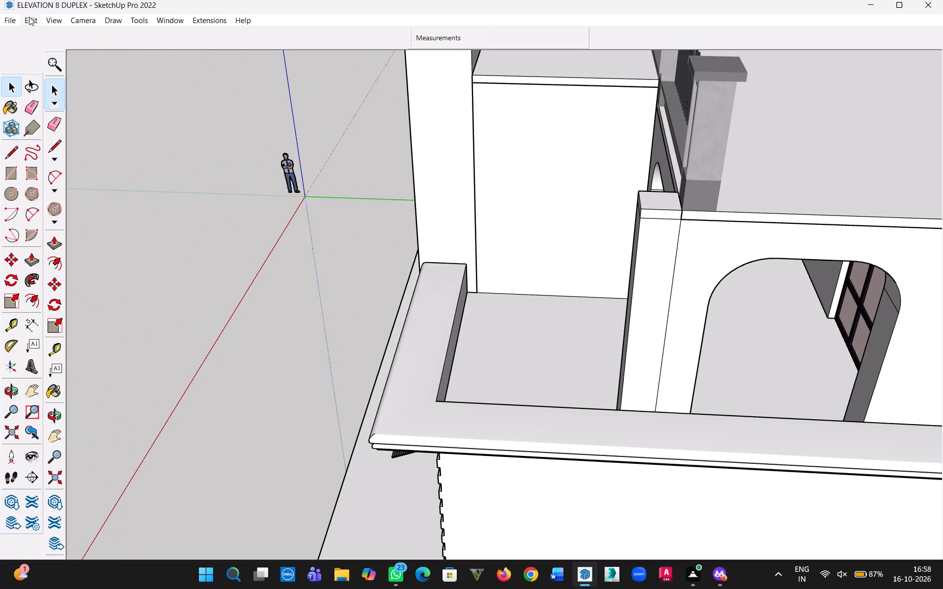
{"action": "left_click", "coordinate": [29, 17]}
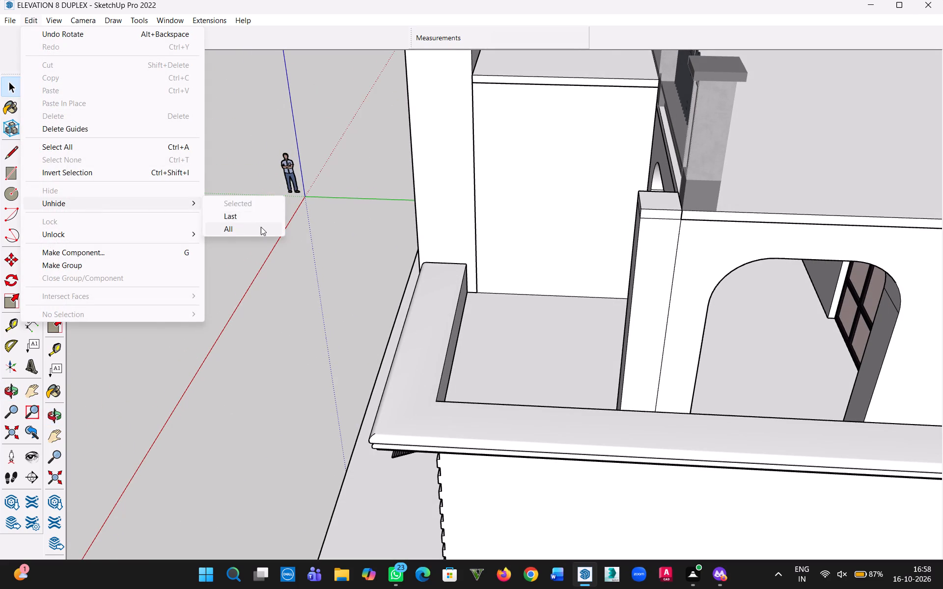
{"action": "left_click", "coordinate": [260, 228]}
{"action": "left_click", "coordinate": [265, 273]}
Copy the top-roof railing about 50' out to the open space beside the house.
{"action": "scroll", "coordinate": [522, 261], "scroll_direction": "down", "scroll_amount": 7}
{"action": "middle_click_drag", "start_coordinate": [697, 259], "coordinate": [175, 296]}
{"action": "middle_click_drag", "start_coordinate": [570, 298], "coordinate": [422, 339]}
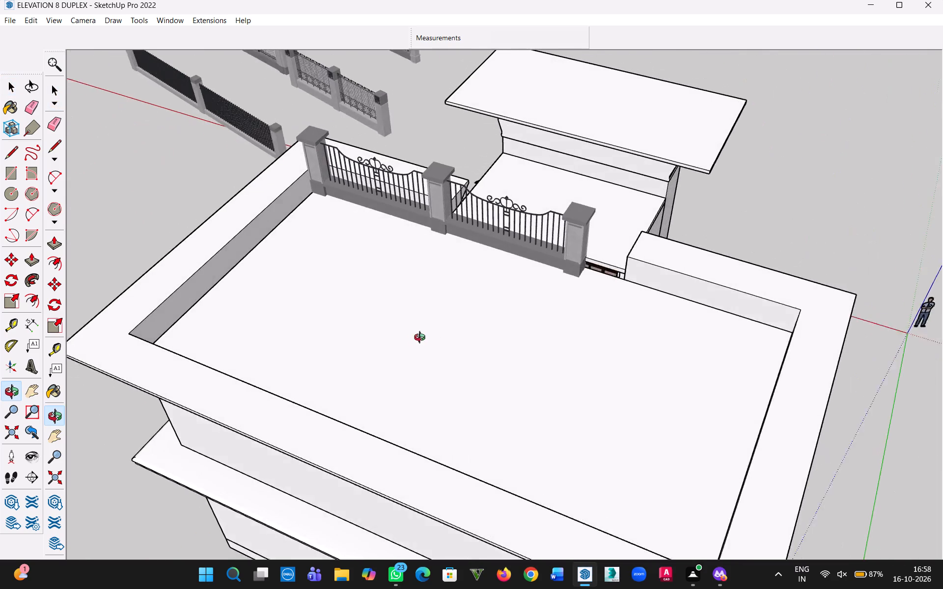
{"action": "middle_click_drag", "start_coordinate": [422, 339], "coordinate": [419, 339]}
{"action": "scroll", "coordinate": [495, 261], "scroll_direction": "up", "scroll_amount": 2}
{"action": "left_click", "coordinate": [561, 257]}
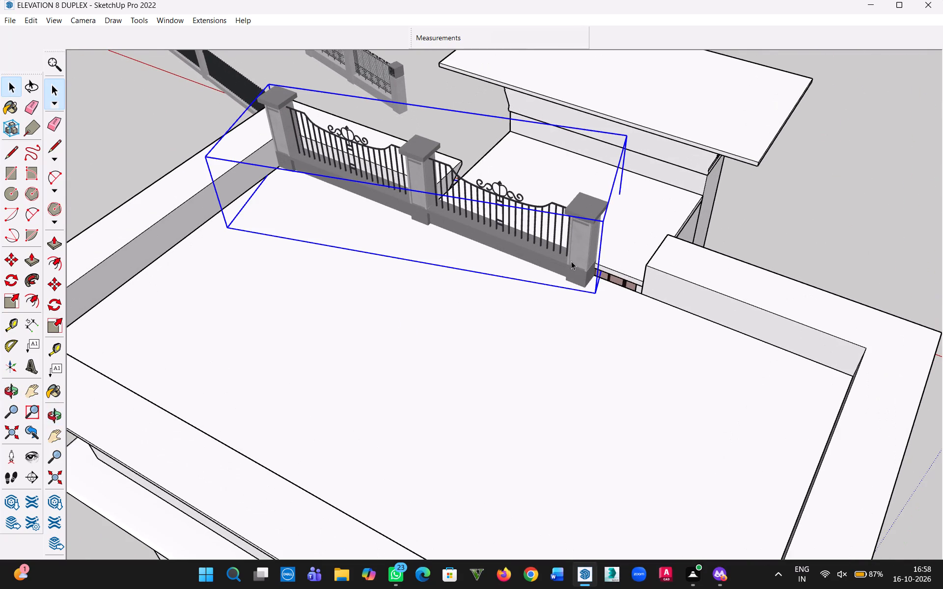
{"action": "right_click", "coordinate": [571, 261]}
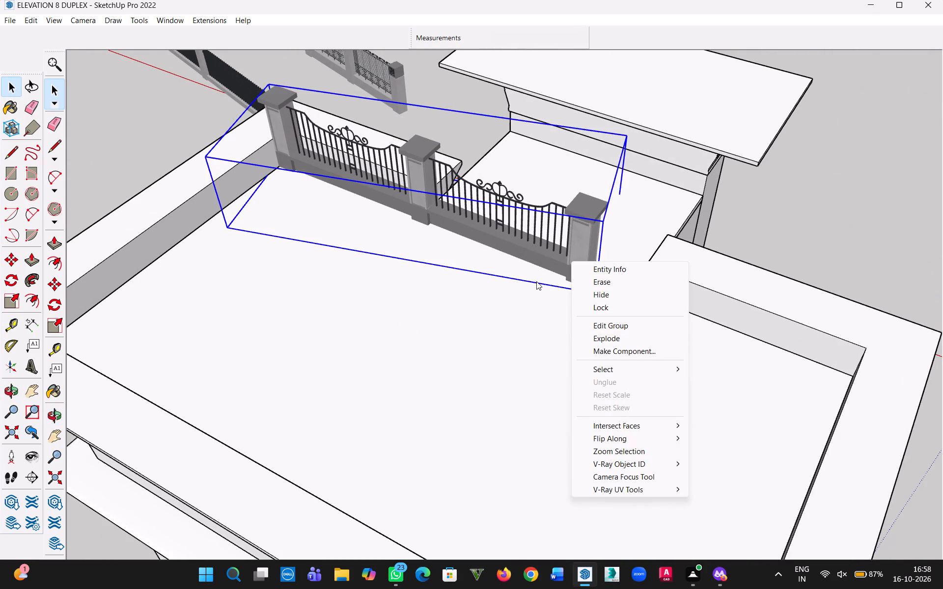
{"action": "key", "text": "m"}
{"action": "left_click", "coordinate": [545, 260]}
{"action": "key", "text": "m"}
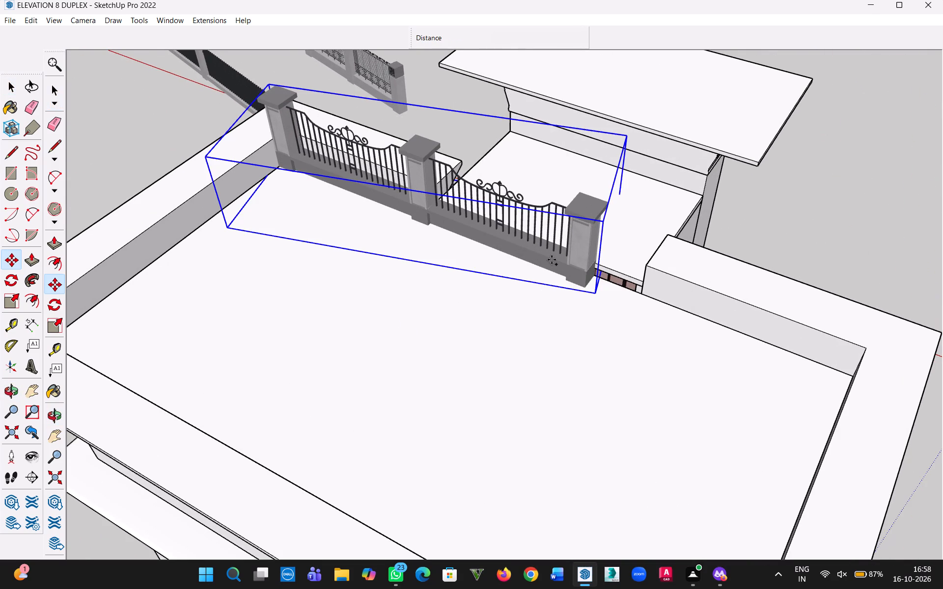
{"action": "left_click", "coordinate": [552, 260]}
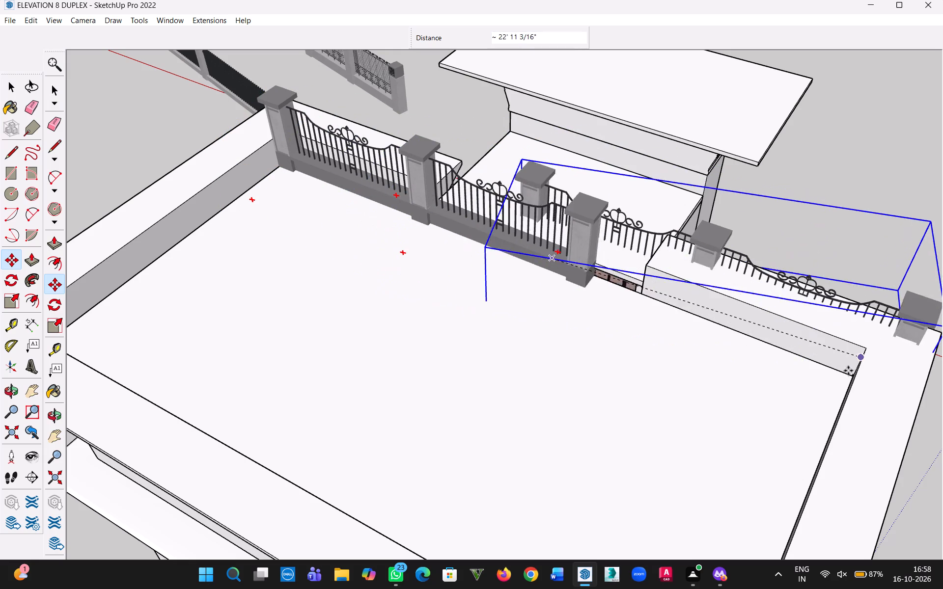
{"action": "scroll", "coordinate": [872, 268], "scroll_direction": "down", "scroll_amount": 6}
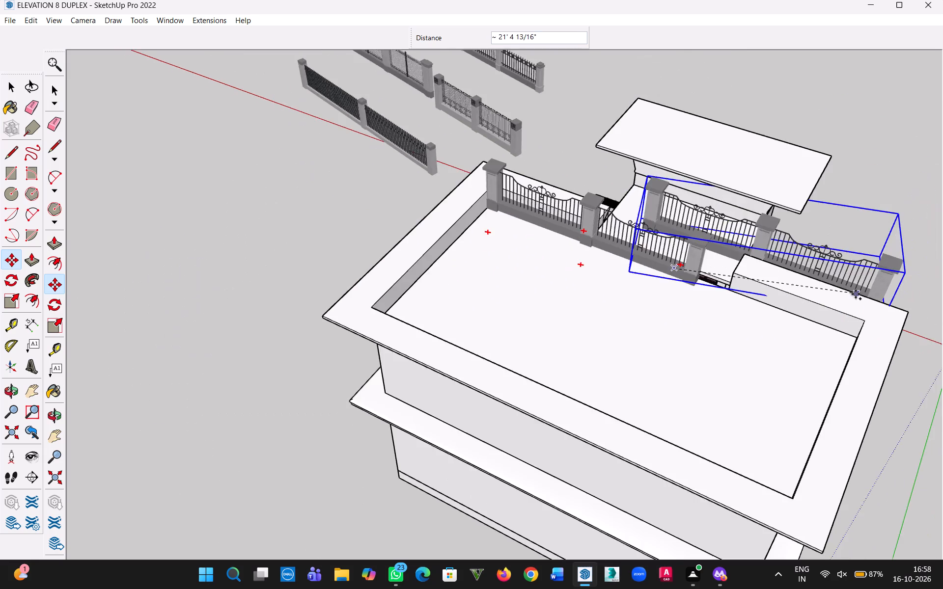
{"action": "middle_click_drag", "start_coordinate": [857, 292], "coordinate": [133, 150]}
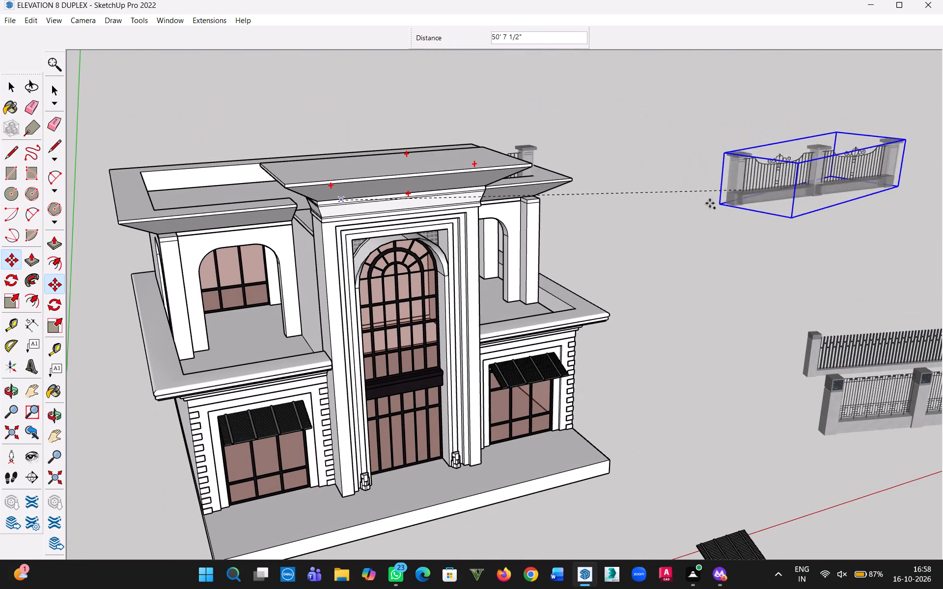
{"action": "left_click", "coordinate": [705, 205]}
{"action": "middle_click_drag", "start_coordinate": [863, 212], "coordinate": [688, 261]}
Explode the railing copy beside the house into its separate parts.
{"action": "right_click", "coordinate": [764, 235]}
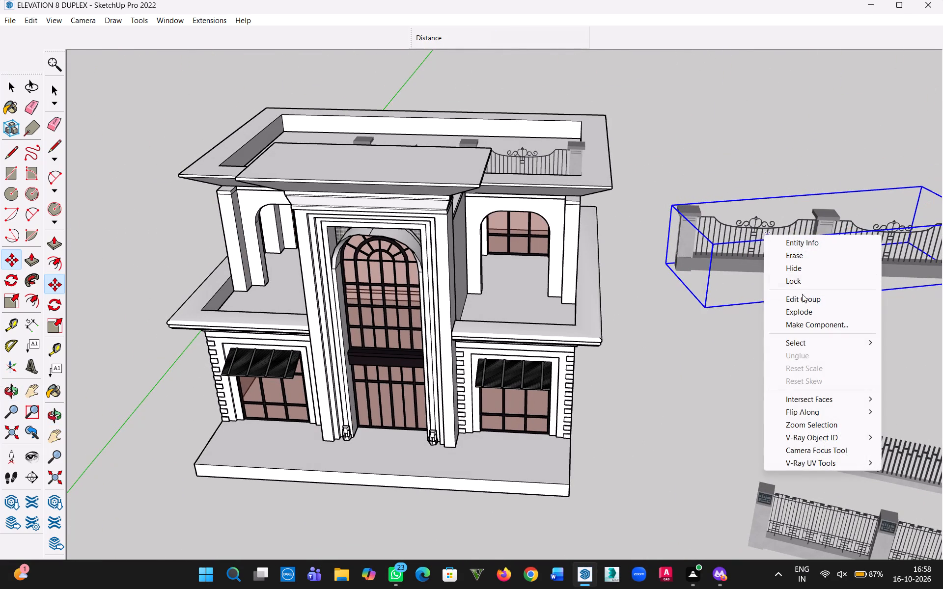
{"action": "left_click", "coordinate": [804, 312]}
{"action": "left_click", "coordinate": [783, 161]}
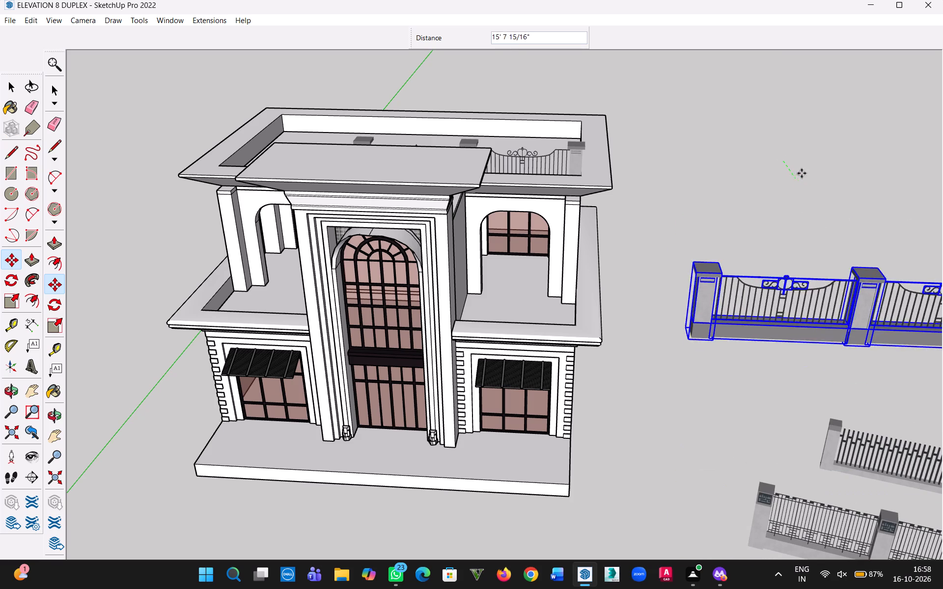
{"action": "key", "text": "Escape"}
Group the exploded copy's end post together with its adjoining scroll-topped railing panel and base wall.
{"action": "scroll", "coordinate": [786, 244], "scroll_direction": "up", "scroll_amount": 12}
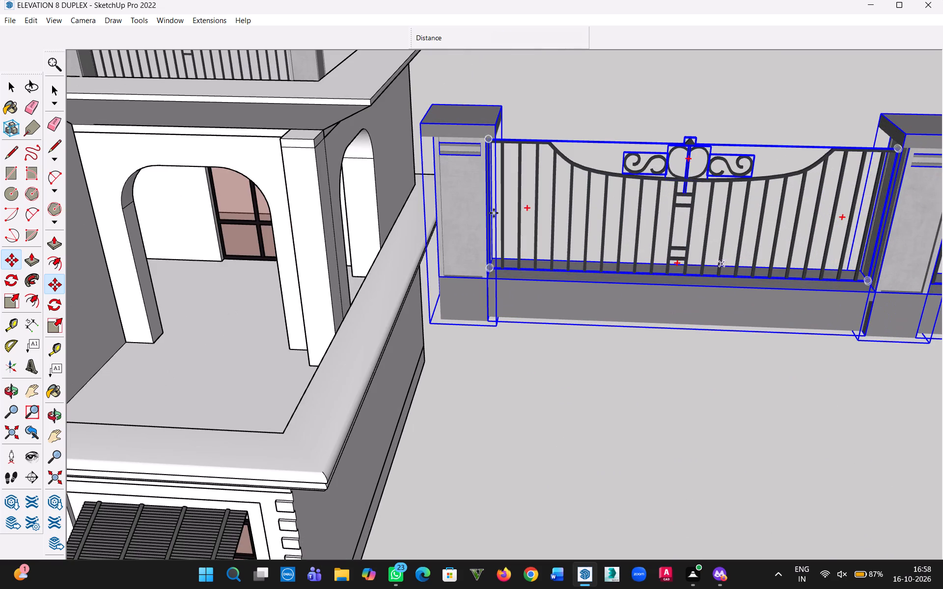
{"action": "left_click", "coordinate": [19, 92]}
{"action": "left_click", "coordinate": [453, 227]}
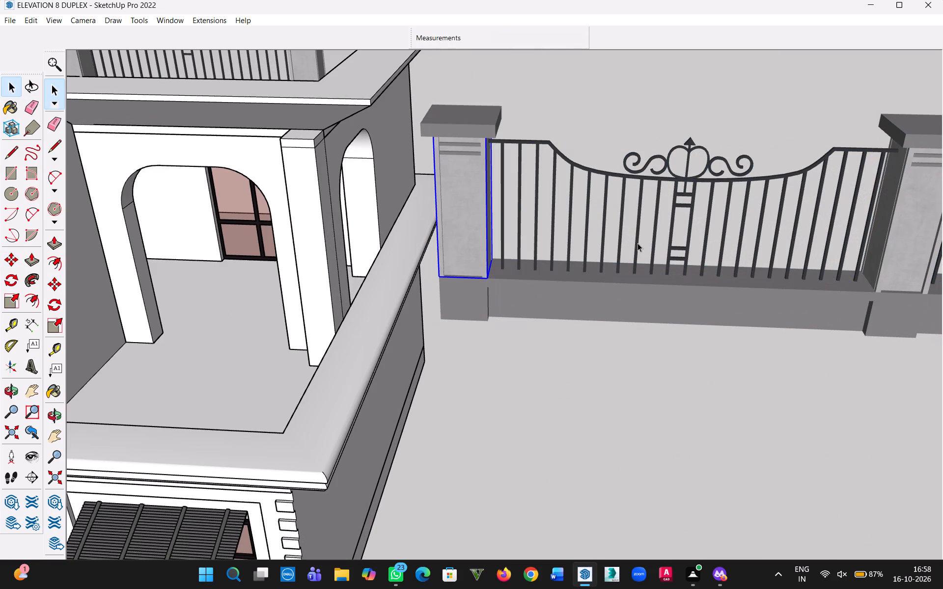
{"action": "left_click", "coordinate": [668, 267]}
{"action": "scroll", "coordinate": [780, 320], "scroll_direction": "down", "scroll_amount": 1}
{"action": "left_click_drag", "start_coordinate": [797, 372], "coordinate": [535, 194]}
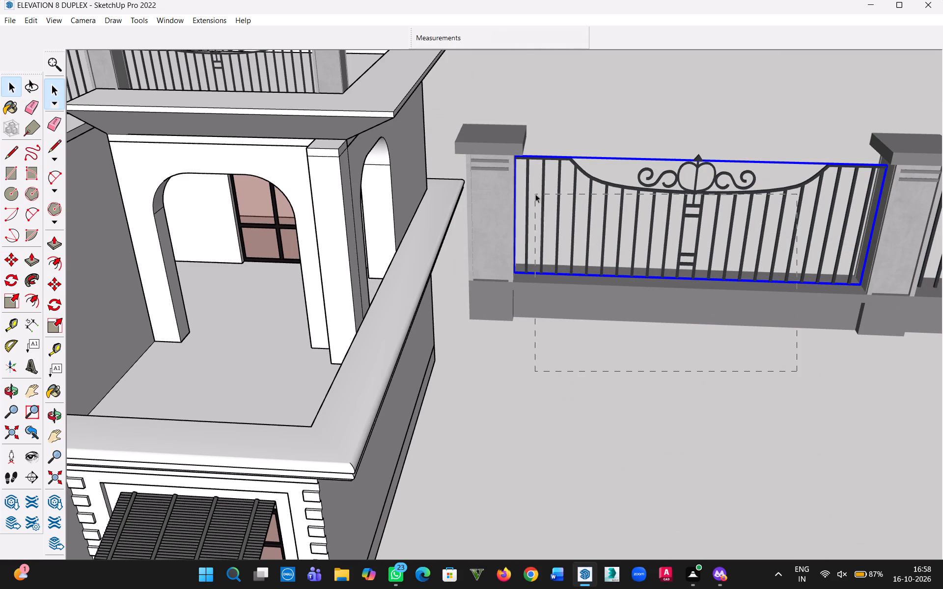
{"action": "left_click_drag", "start_coordinate": [535, 194], "coordinate": [510, 123]}
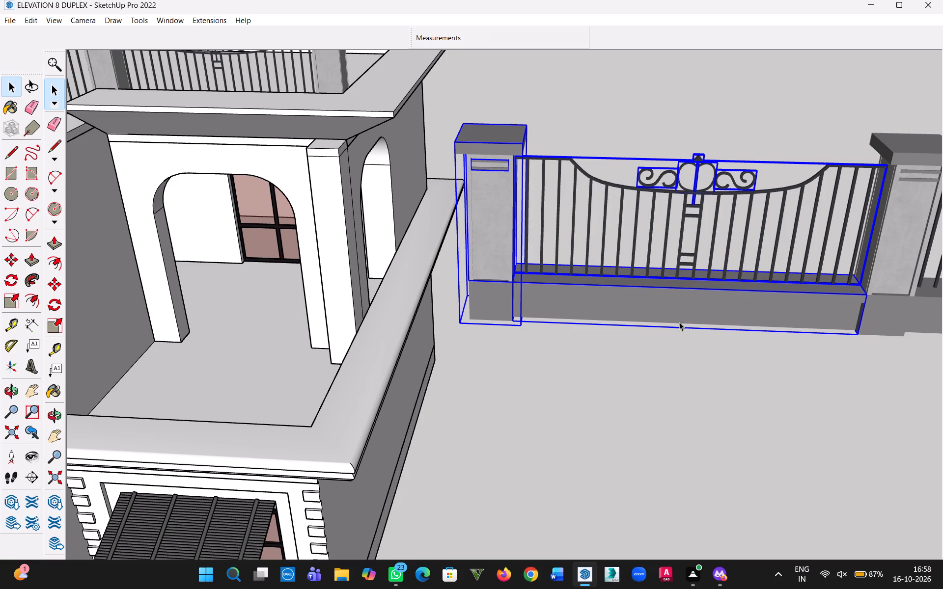
{"action": "scroll", "coordinate": [684, 340], "scroll_direction": "down", "scroll_amount": 3}
{"action": "middle_click_drag", "start_coordinate": [726, 358], "coordinate": [660, 328]}
{"action": "right_click", "coordinate": [684, 302]}
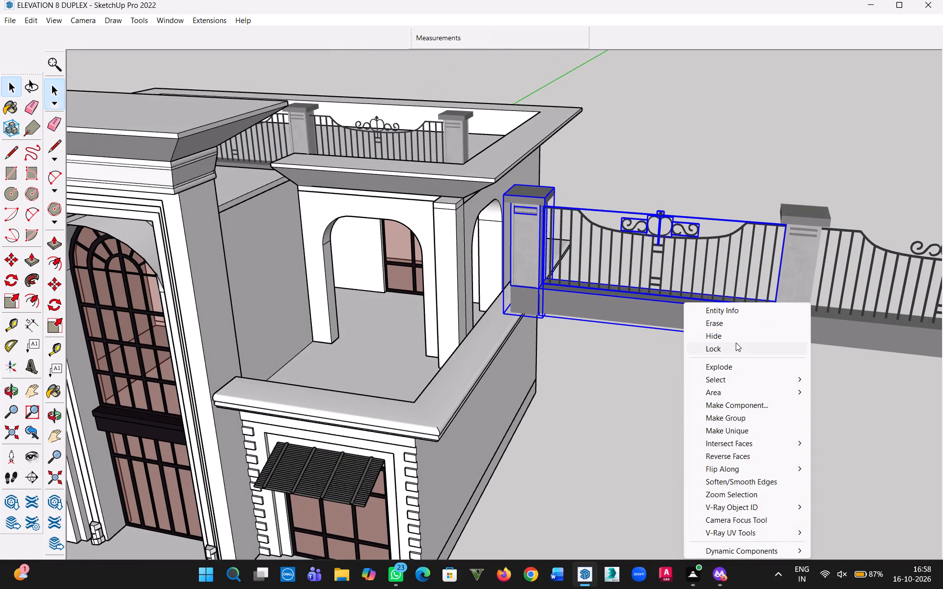
{"action": "left_click", "coordinate": [744, 418]}
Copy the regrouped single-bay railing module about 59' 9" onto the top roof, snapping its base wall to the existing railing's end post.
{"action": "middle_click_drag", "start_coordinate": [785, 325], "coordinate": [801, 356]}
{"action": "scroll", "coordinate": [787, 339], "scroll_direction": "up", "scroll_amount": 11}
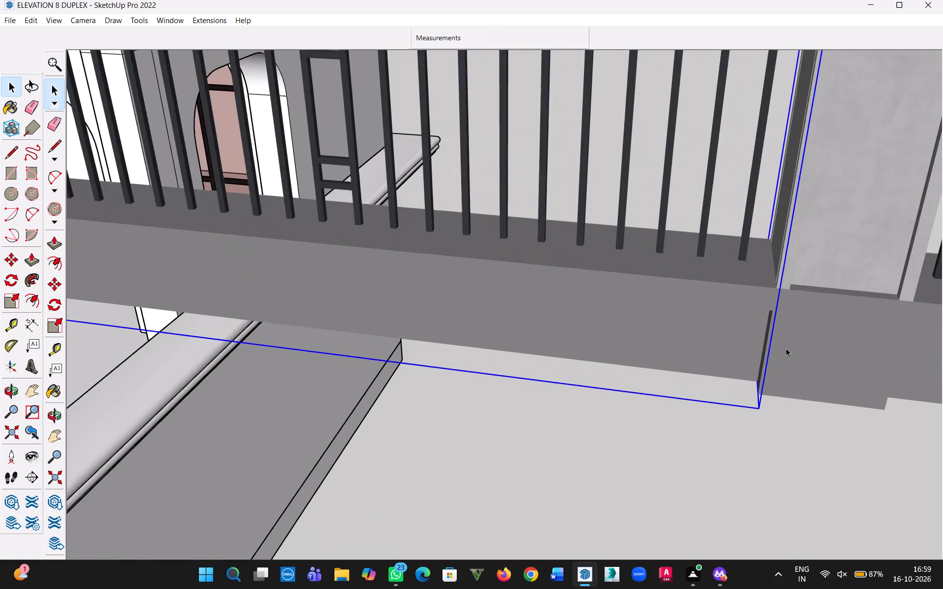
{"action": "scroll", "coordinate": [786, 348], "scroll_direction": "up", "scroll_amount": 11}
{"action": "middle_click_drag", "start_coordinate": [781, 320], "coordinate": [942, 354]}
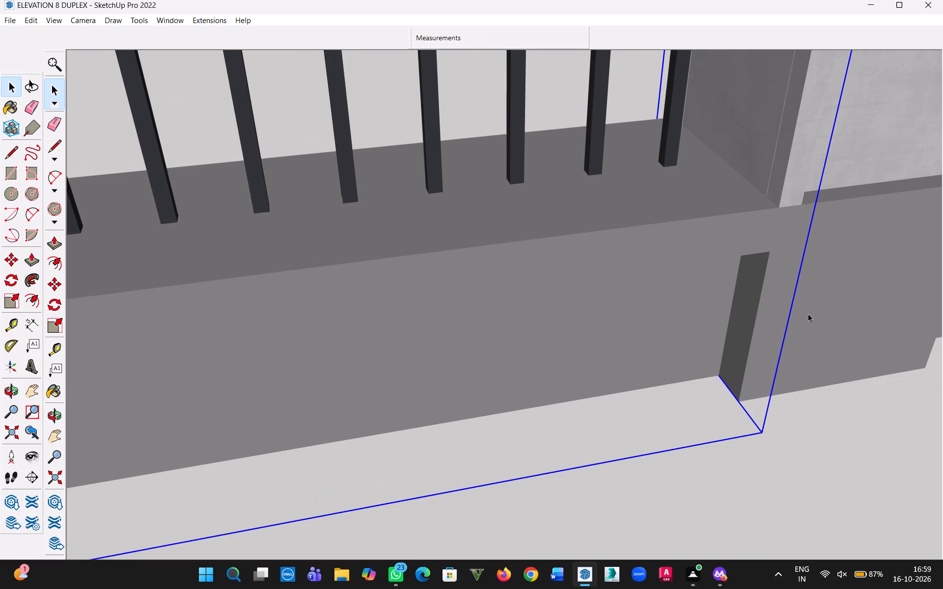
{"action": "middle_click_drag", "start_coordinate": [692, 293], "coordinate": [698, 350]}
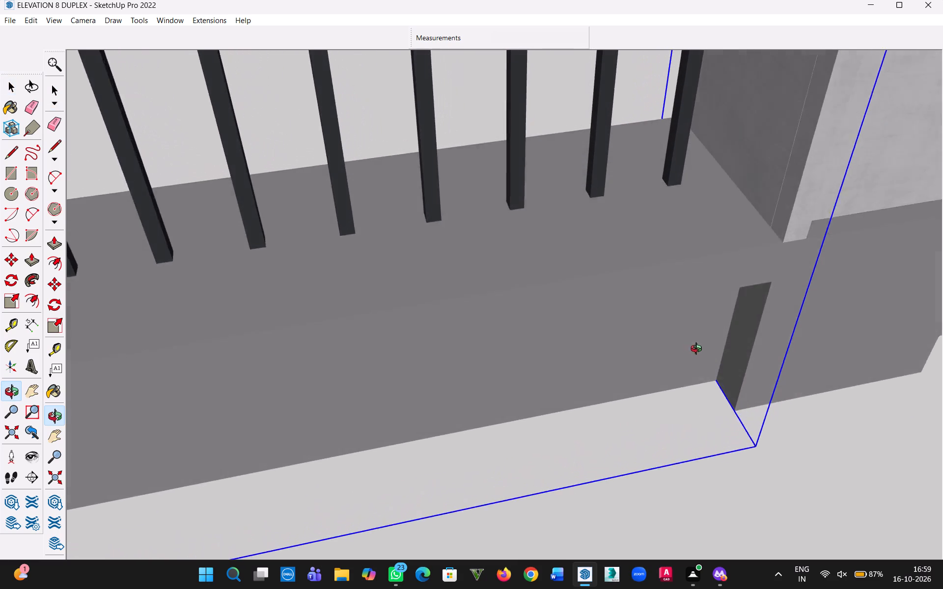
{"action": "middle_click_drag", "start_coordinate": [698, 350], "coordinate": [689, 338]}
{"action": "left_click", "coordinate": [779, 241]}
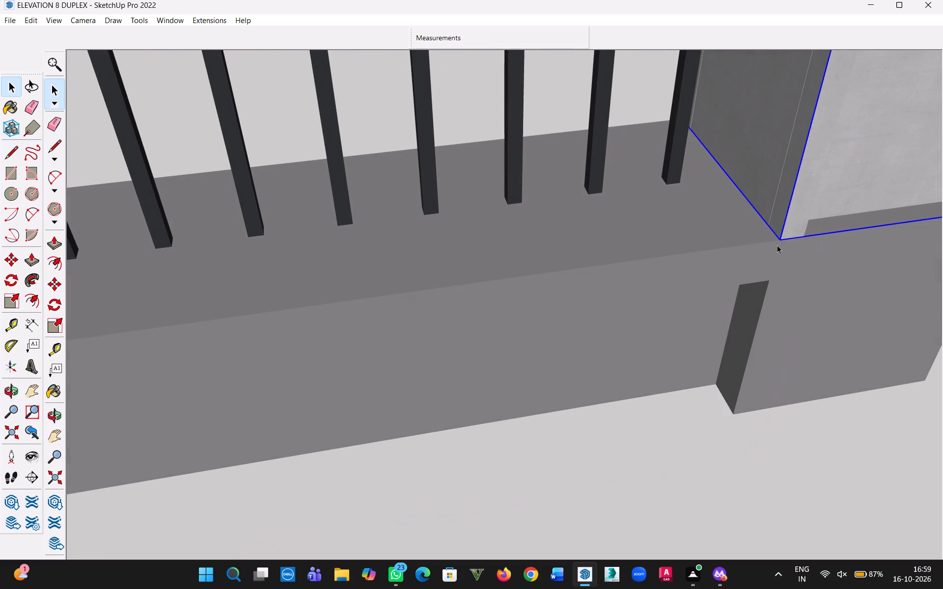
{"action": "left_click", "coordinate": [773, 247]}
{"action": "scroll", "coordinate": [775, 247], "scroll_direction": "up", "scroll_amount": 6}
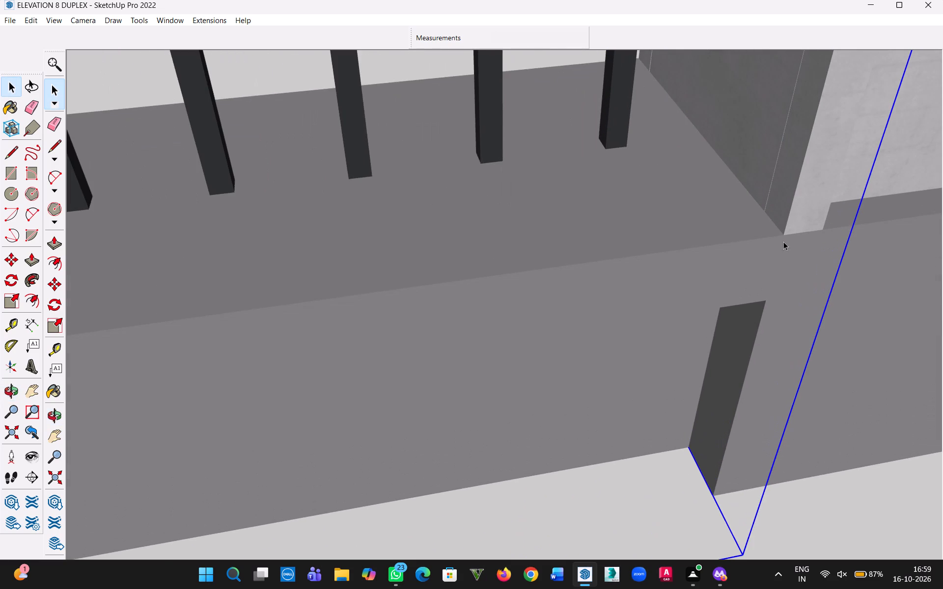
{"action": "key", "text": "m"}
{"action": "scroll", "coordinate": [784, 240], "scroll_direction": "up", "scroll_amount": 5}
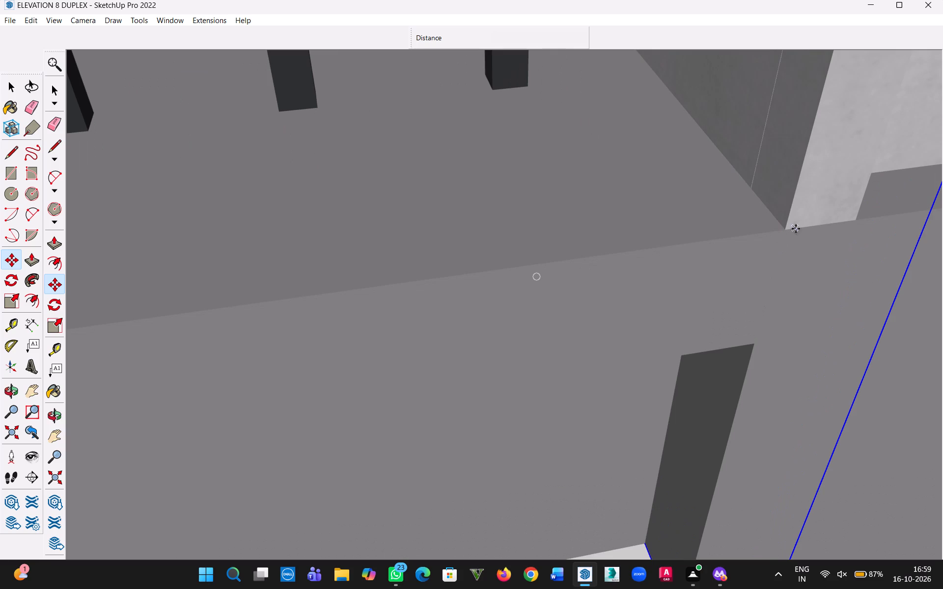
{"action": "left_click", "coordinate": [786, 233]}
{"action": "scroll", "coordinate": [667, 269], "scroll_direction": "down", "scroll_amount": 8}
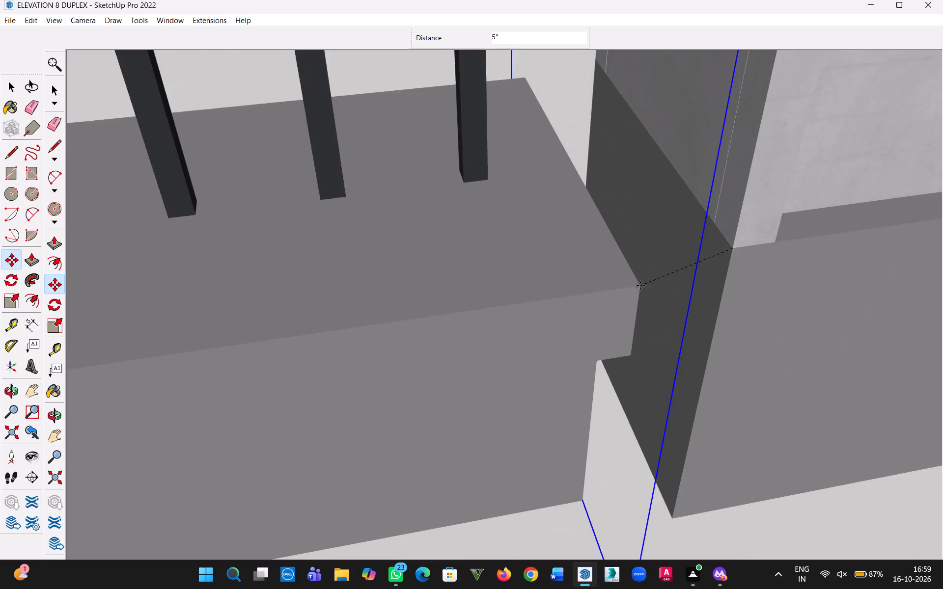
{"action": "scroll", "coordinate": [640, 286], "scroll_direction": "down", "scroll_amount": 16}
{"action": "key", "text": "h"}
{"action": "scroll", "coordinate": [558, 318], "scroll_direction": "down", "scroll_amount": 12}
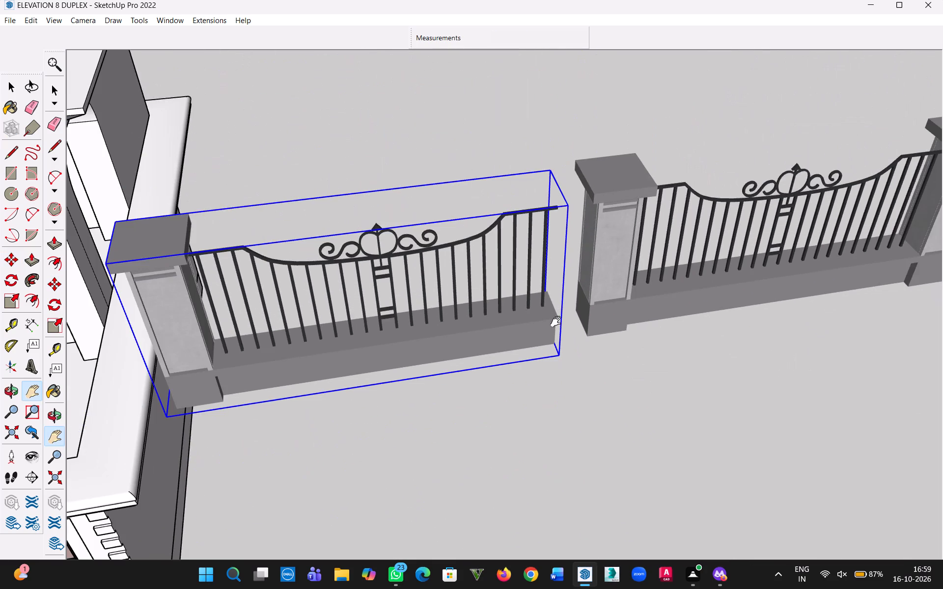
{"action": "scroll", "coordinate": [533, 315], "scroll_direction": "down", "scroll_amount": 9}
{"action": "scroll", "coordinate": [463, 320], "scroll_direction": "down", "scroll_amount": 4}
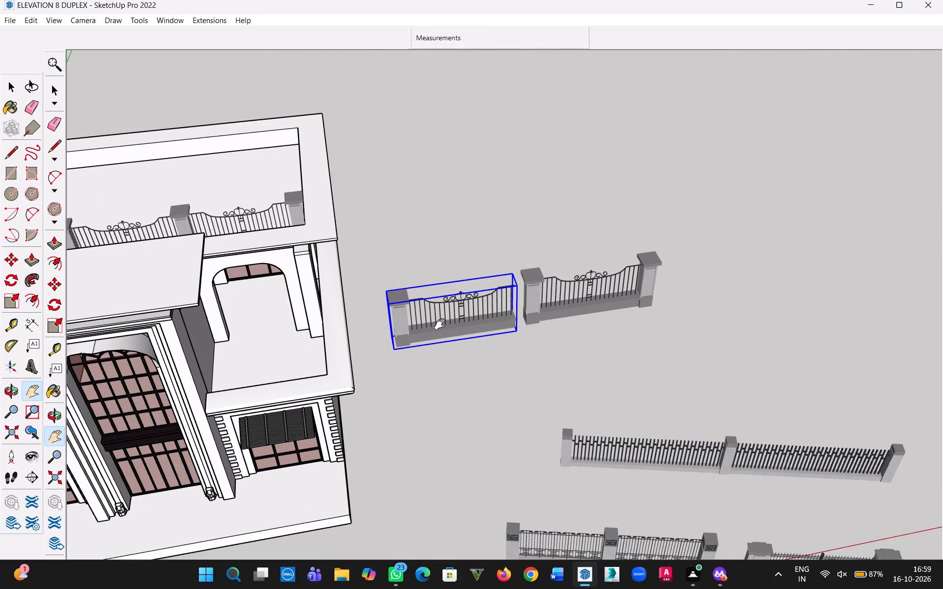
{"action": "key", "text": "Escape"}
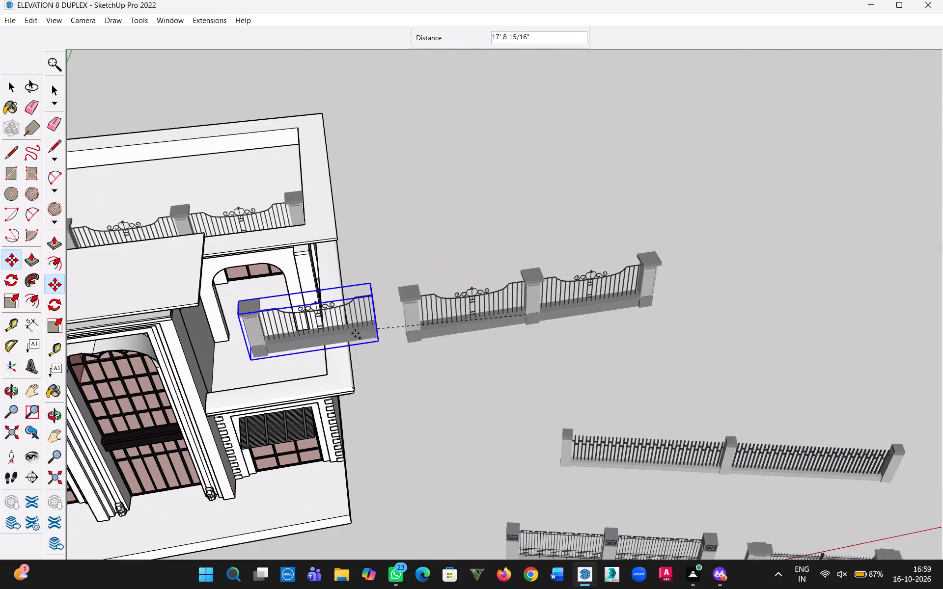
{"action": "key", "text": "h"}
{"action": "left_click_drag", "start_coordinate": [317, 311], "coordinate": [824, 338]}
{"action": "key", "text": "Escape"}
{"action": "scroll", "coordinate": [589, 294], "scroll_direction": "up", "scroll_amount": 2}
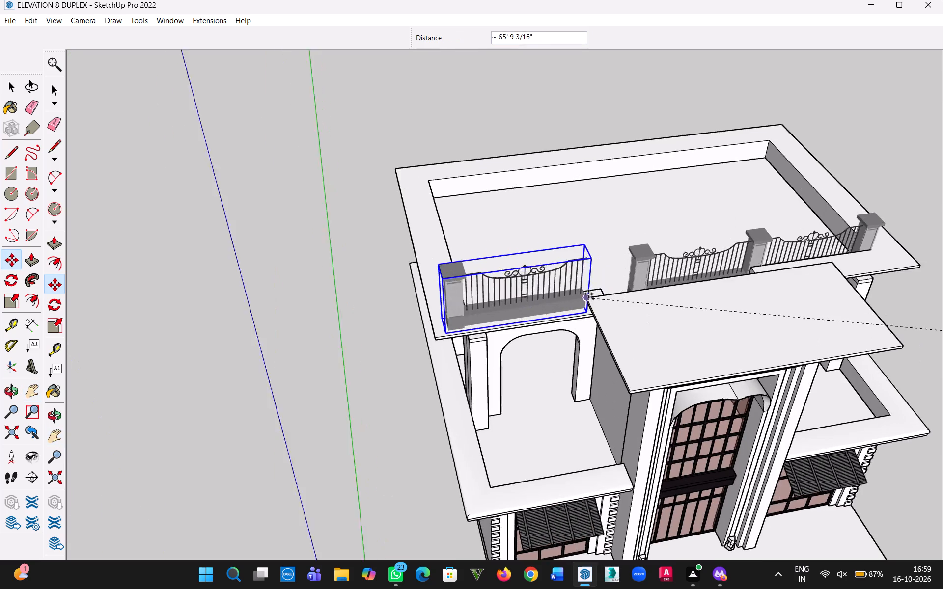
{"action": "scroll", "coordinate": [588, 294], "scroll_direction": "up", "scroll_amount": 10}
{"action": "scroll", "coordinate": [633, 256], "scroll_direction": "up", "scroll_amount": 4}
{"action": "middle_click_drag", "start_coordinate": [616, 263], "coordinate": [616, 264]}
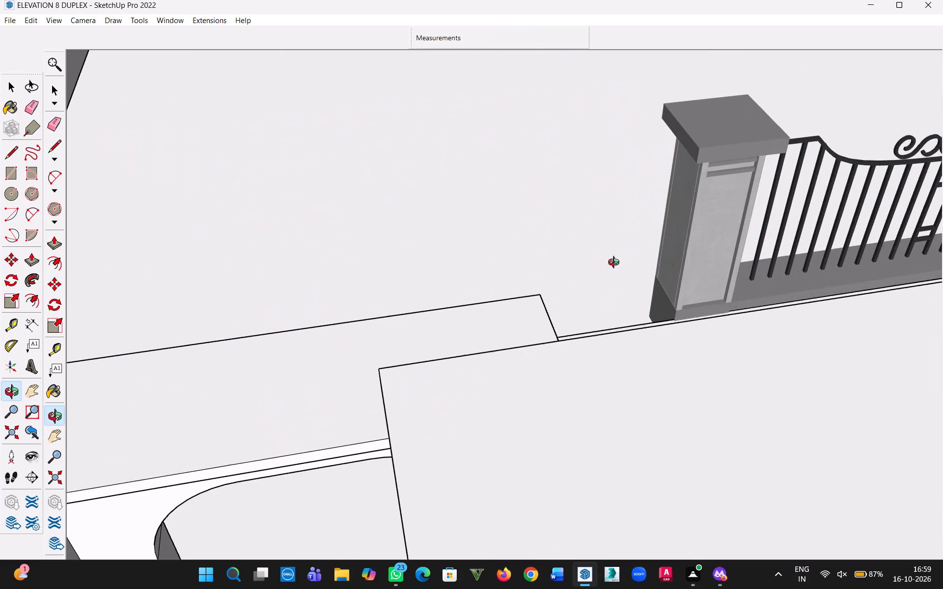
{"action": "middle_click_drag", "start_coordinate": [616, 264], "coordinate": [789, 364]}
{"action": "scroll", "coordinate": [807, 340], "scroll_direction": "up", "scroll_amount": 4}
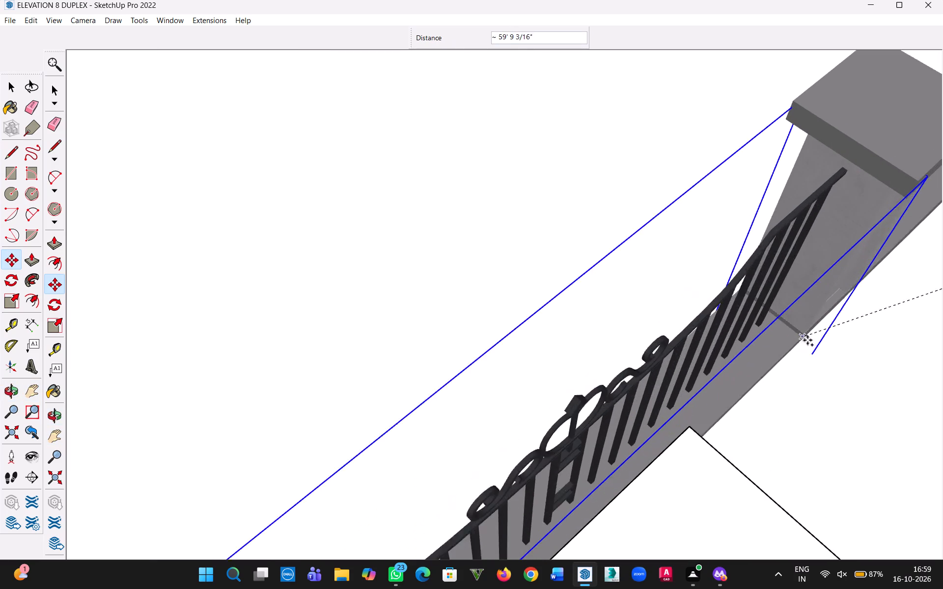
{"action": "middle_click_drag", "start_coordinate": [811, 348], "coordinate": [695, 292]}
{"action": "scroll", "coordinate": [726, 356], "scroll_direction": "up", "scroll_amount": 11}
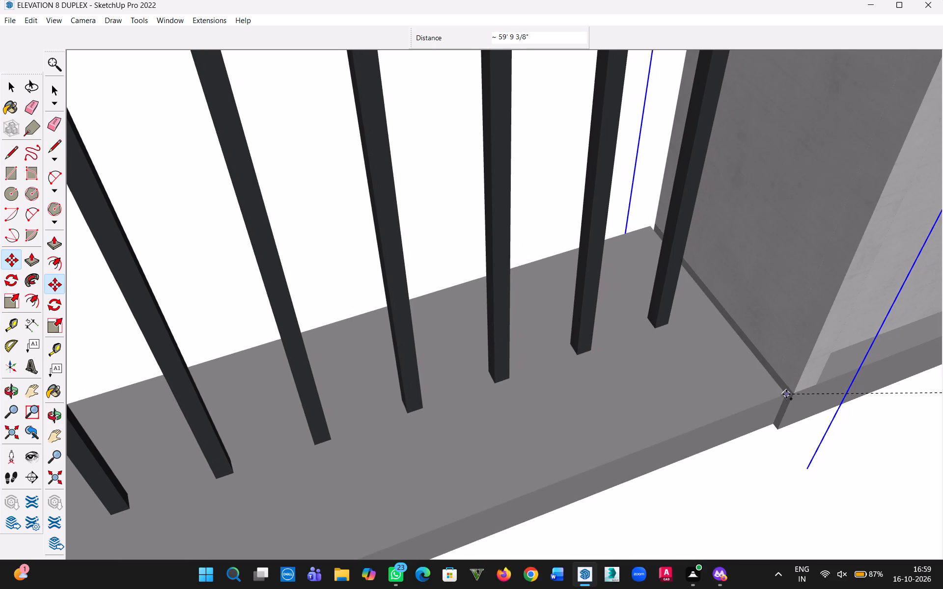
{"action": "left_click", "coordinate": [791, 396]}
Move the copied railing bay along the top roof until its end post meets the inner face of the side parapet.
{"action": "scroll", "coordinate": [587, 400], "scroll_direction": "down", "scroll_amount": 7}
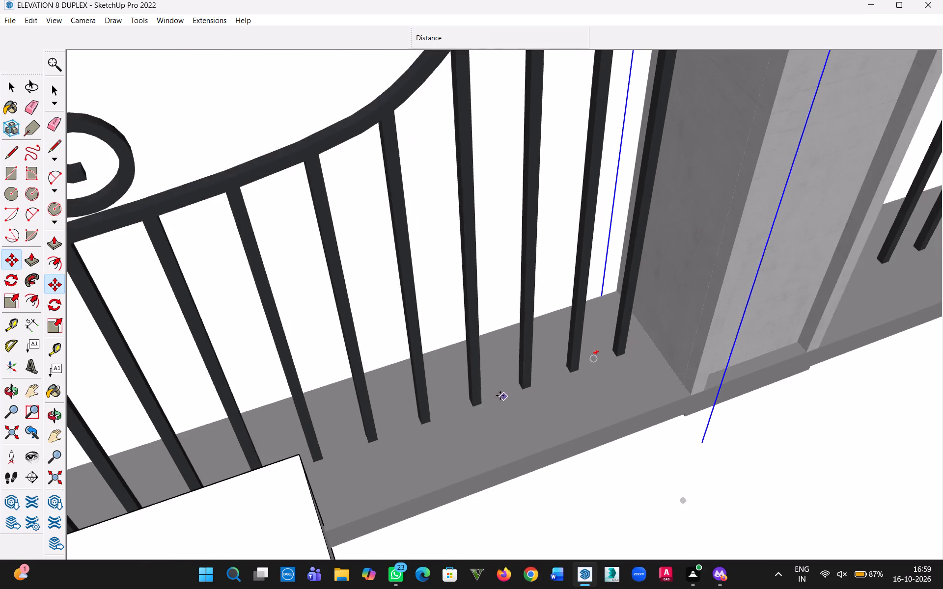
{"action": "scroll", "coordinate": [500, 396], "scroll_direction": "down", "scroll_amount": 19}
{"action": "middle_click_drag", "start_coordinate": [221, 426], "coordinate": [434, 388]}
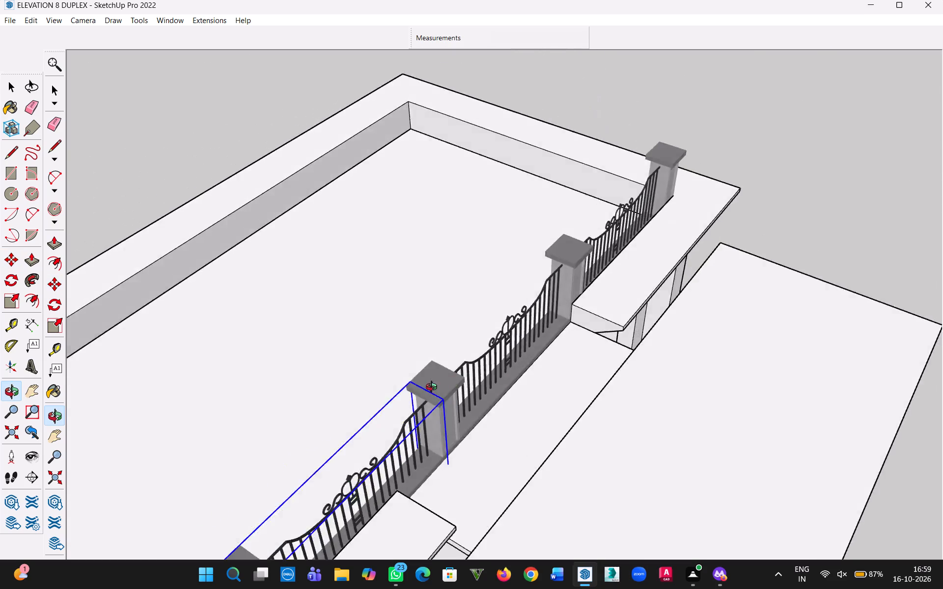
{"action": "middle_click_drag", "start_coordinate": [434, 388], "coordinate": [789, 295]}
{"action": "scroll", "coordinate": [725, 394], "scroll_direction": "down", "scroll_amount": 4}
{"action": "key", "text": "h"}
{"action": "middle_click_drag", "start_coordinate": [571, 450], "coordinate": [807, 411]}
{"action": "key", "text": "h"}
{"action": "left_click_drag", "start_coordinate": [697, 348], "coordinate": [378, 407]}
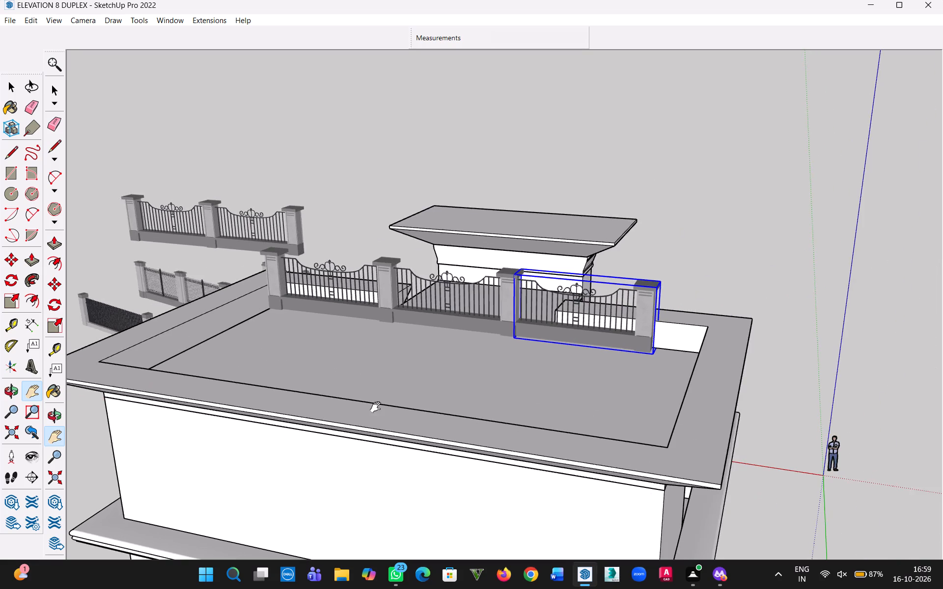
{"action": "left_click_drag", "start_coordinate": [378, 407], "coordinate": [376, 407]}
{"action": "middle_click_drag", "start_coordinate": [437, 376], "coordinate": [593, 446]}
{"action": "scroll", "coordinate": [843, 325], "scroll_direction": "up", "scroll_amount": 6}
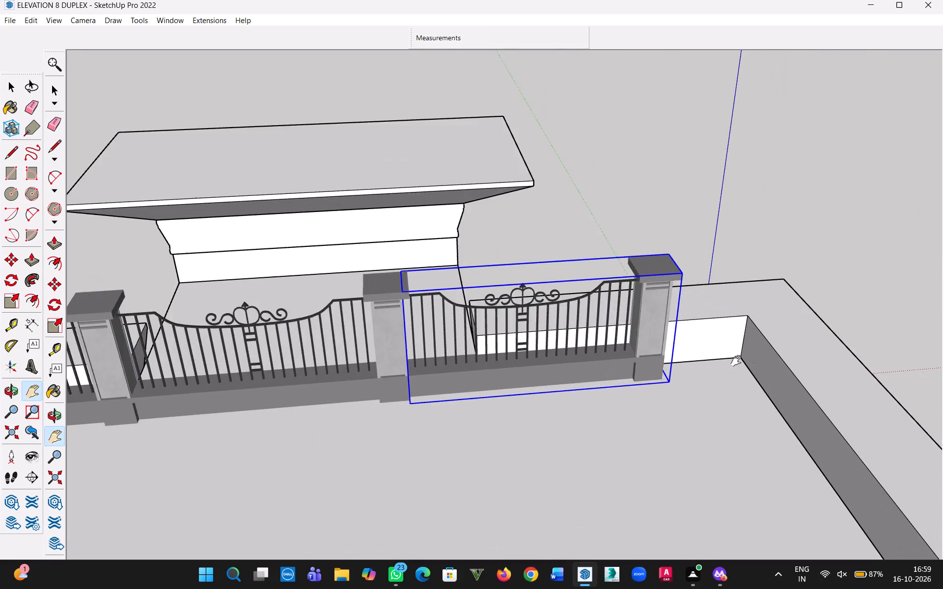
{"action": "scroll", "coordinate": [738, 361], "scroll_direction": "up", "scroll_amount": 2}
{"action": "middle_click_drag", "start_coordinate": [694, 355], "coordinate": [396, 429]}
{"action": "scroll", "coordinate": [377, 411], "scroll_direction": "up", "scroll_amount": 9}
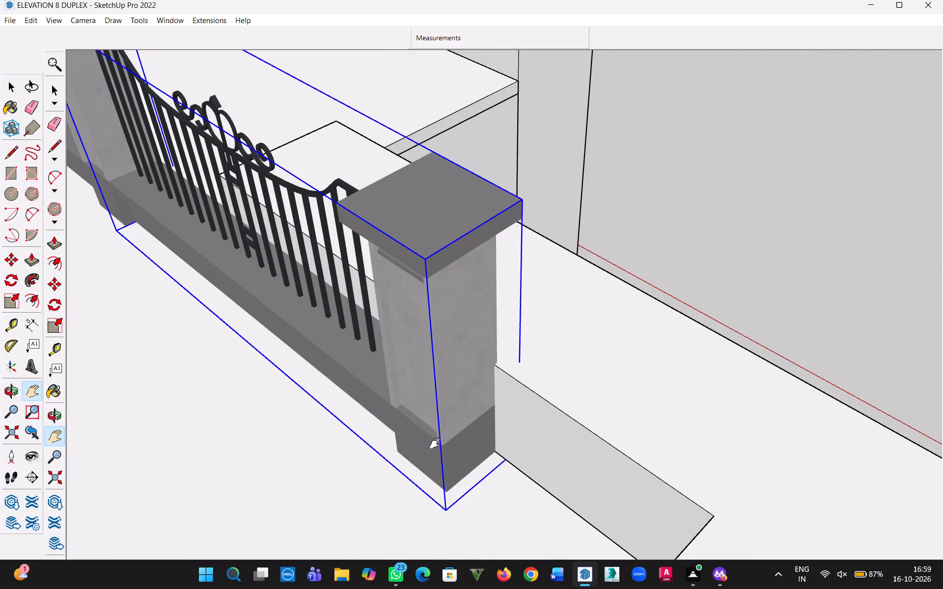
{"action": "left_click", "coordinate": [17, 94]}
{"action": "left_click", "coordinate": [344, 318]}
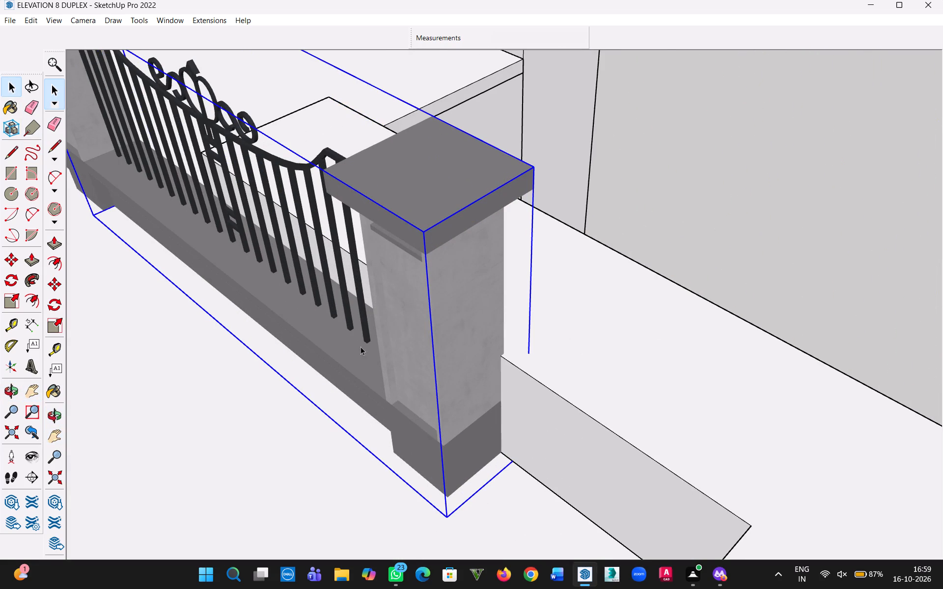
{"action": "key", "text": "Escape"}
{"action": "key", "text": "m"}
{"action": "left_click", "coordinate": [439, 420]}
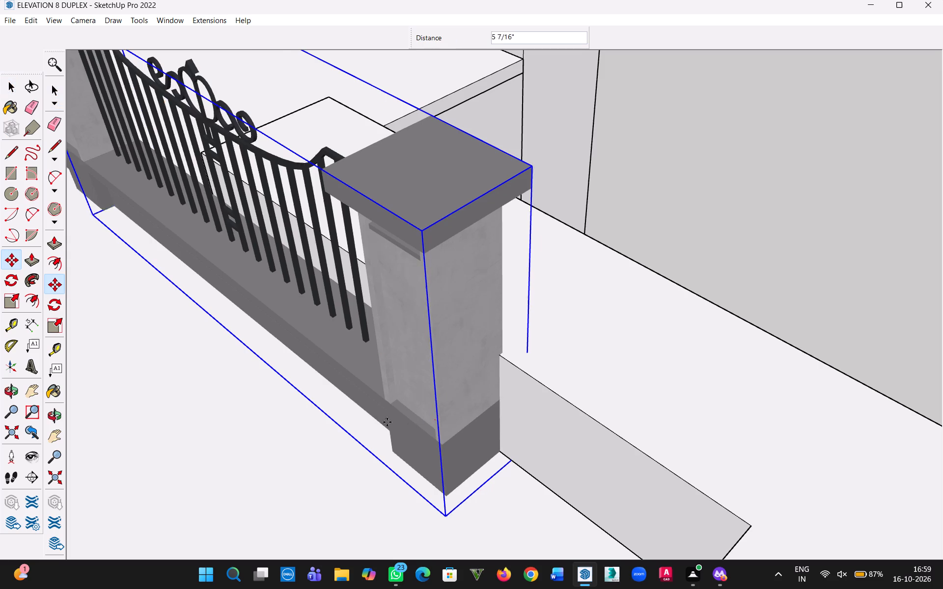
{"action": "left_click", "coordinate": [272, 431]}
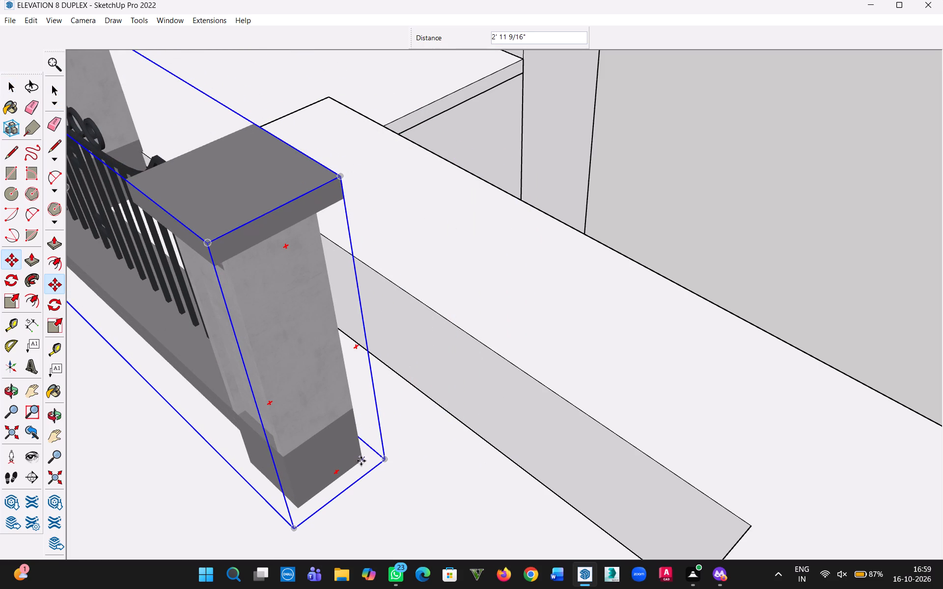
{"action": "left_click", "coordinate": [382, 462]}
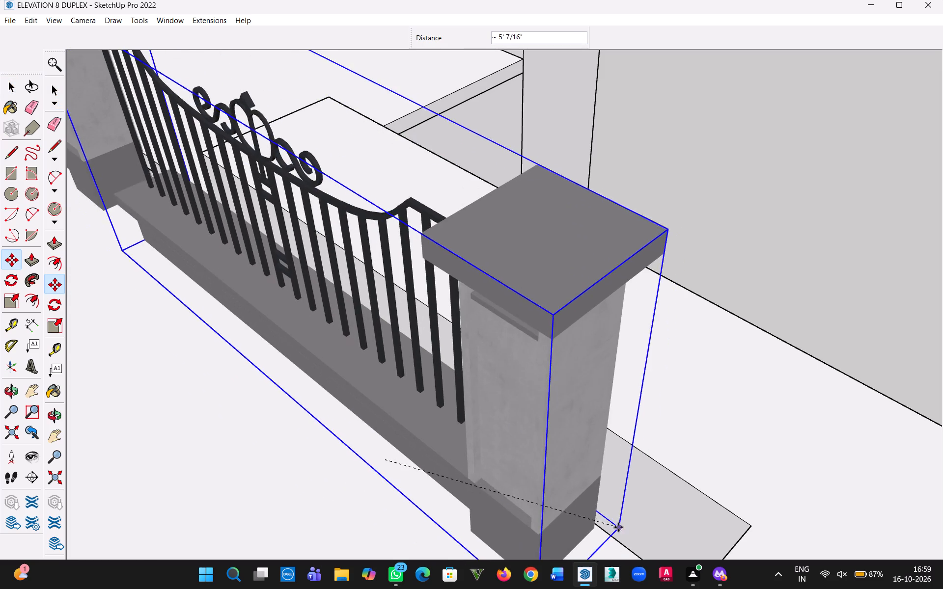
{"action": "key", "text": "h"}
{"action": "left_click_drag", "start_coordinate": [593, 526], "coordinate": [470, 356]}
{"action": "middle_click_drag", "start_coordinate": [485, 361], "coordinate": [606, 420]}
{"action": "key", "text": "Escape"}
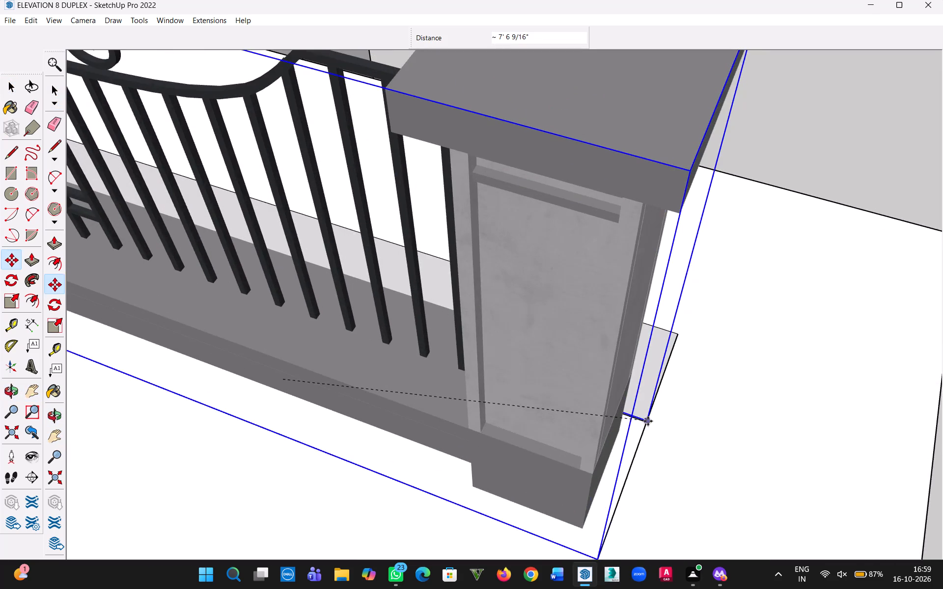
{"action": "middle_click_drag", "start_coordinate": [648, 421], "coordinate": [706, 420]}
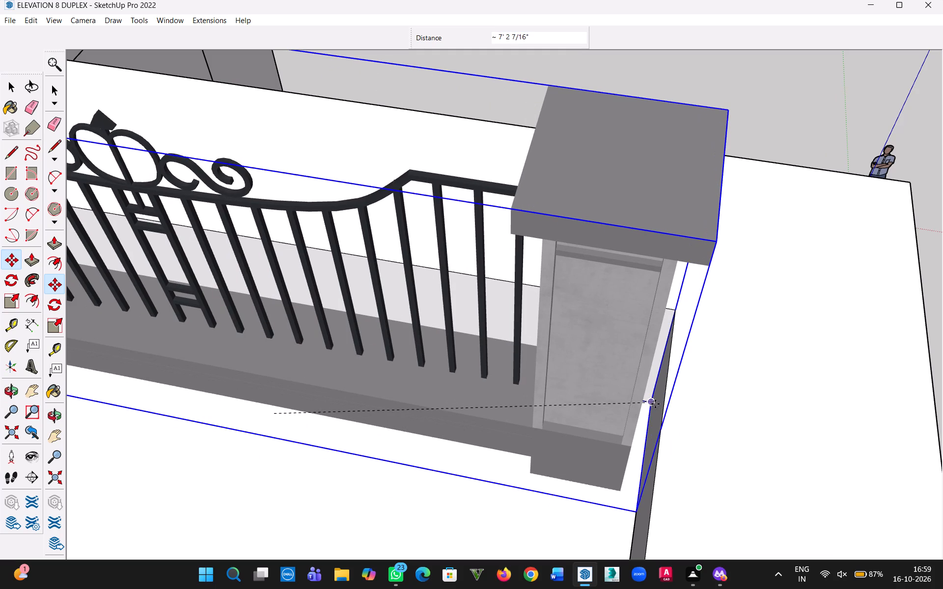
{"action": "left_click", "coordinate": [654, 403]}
Examine from several sides how the moved bay sits against the parapet and the space between it and the existing railing.
{"action": "scroll", "coordinate": [537, 478], "scroll_direction": "down", "scroll_amount": 10}
{"action": "middle_click_drag", "start_coordinate": [370, 420], "coordinate": [150, 371]}
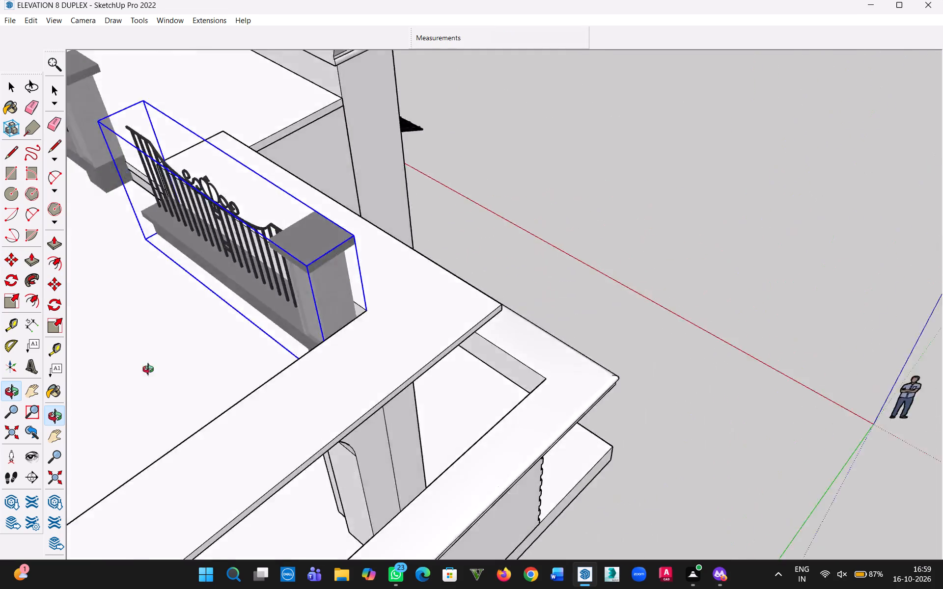
{"action": "middle_click_drag", "start_coordinate": [150, 371], "coordinate": [726, 314]}
{"action": "middle_click_drag", "start_coordinate": [493, 375], "coordinate": [687, 443]}
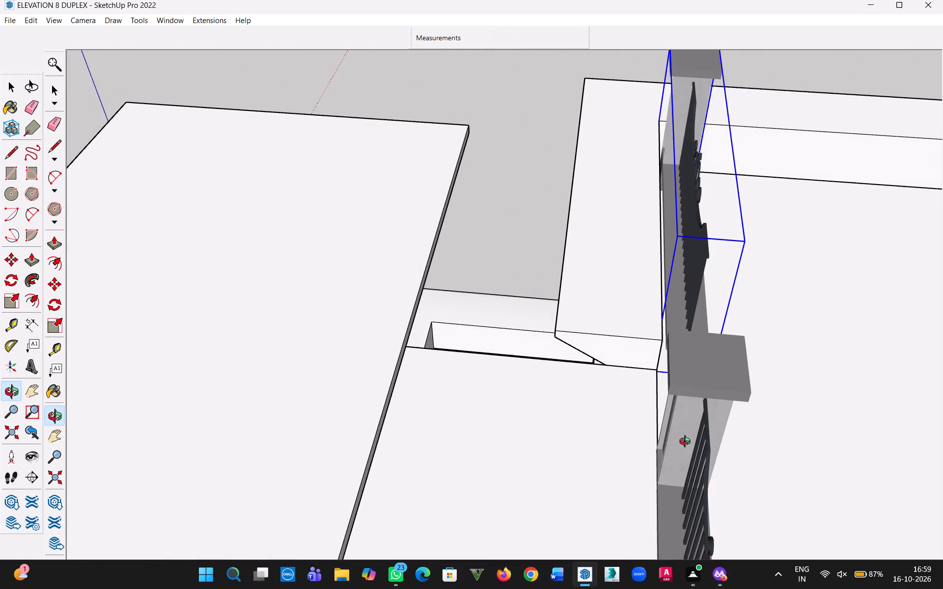
{"action": "middle_click_drag", "start_coordinate": [687, 443], "coordinate": [343, 367]}
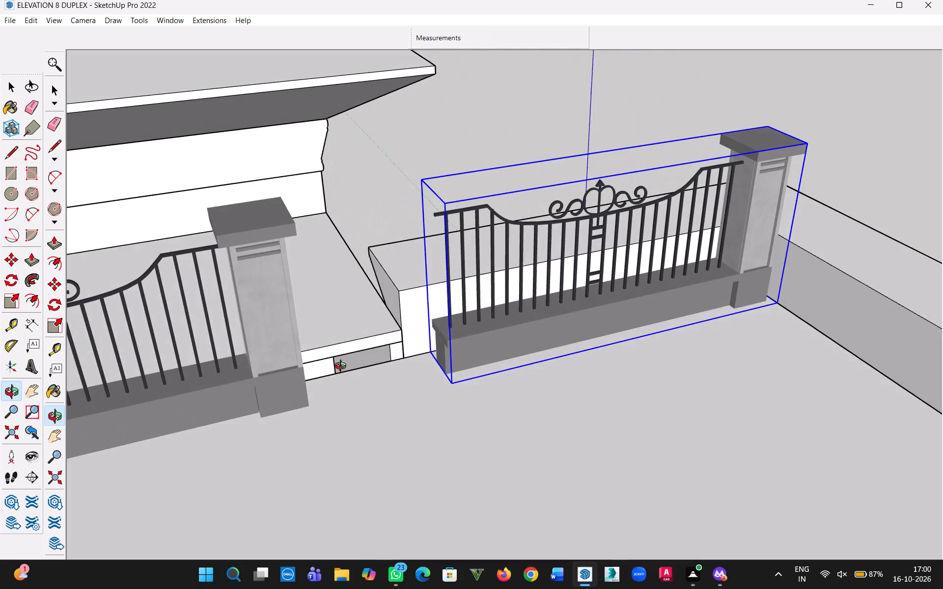
{"action": "middle_click_drag", "start_coordinate": [343, 367], "coordinate": [368, 360]}
{"action": "scroll", "coordinate": [328, 393], "scroll_direction": "down", "scroll_amount": 8}
{"action": "scroll", "coordinate": [247, 410], "scroll_direction": "down", "scroll_amount": 3}
{"action": "middle_click_drag", "start_coordinate": [263, 415], "coordinate": [314, 403]}
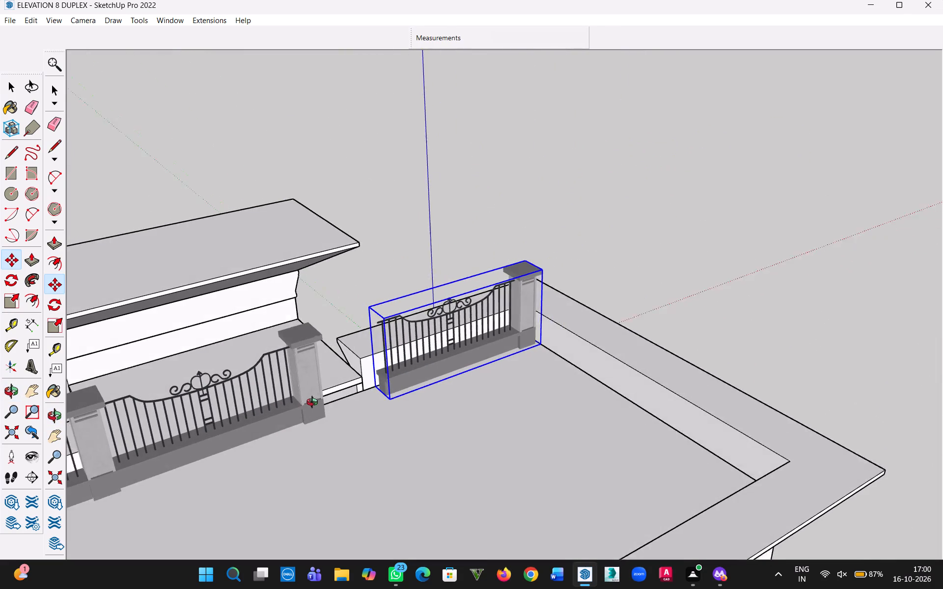
{"action": "middle_click_drag", "start_coordinate": [314, 403], "coordinate": [276, 421]}
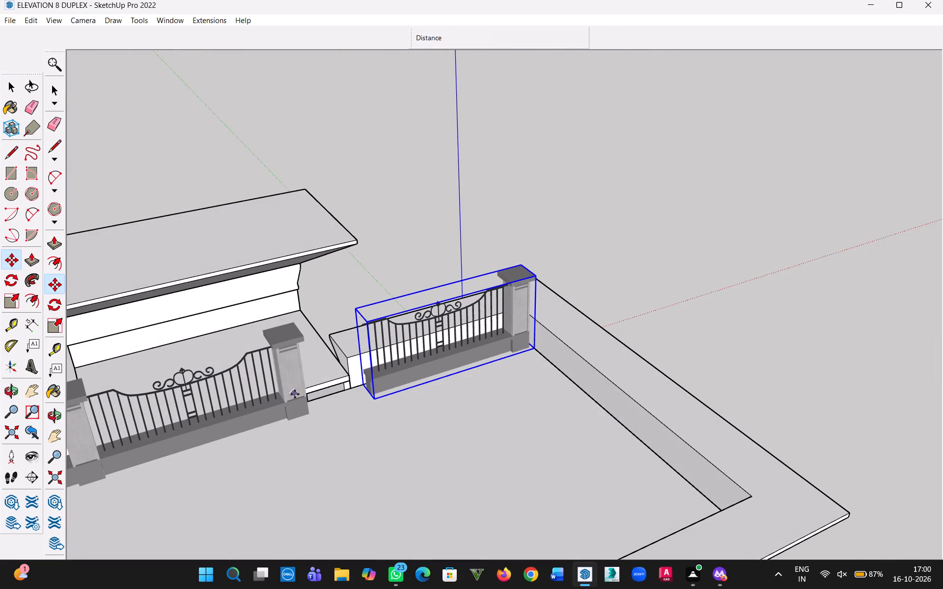
{"action": "scroll", "coordinate": [394, 359], "scroll_direction": "up", "scroll_amount": 3}
{"action": "scroll", "coordinate": [394, 359], "scroll_direction": "down", "scroll_amount": 8}
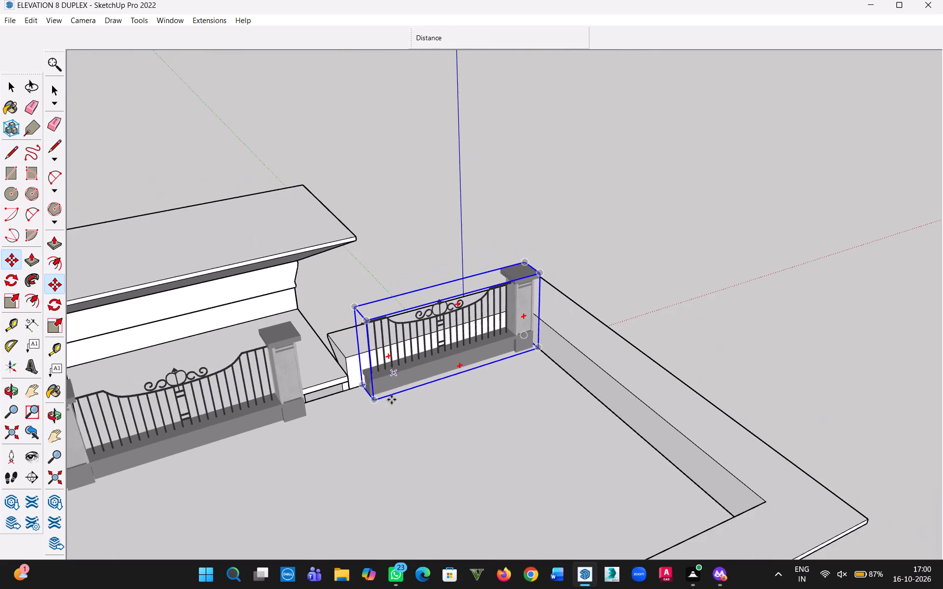
{"action": "scroll", "coordinate": [391, 400], "scroll_direction": "down", "scroll_amount": 3}
Undo the railing bay's placement and the preceding edits, back to before the top roof's parapet was unhidden.
{"action": "key", "text": "ctrl+z"}
{"action": "key", "text": "ctrl+z"}
{"action": "key", "text": "ctrl+z"}
{"action": "key", "text": "ctrl+z"}
{"action": "key", "text": "ctrl+z"}
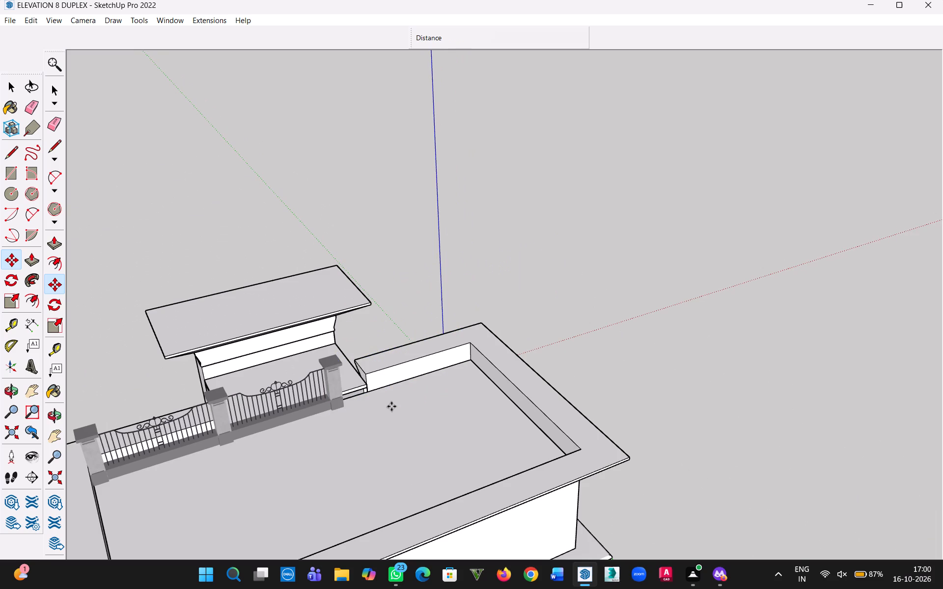
{"action": "key", "text": "ctrl+z"}
{"action": "key", "text": "ctrl+z"}
{"action": "key", "text": "ctrl+z"}
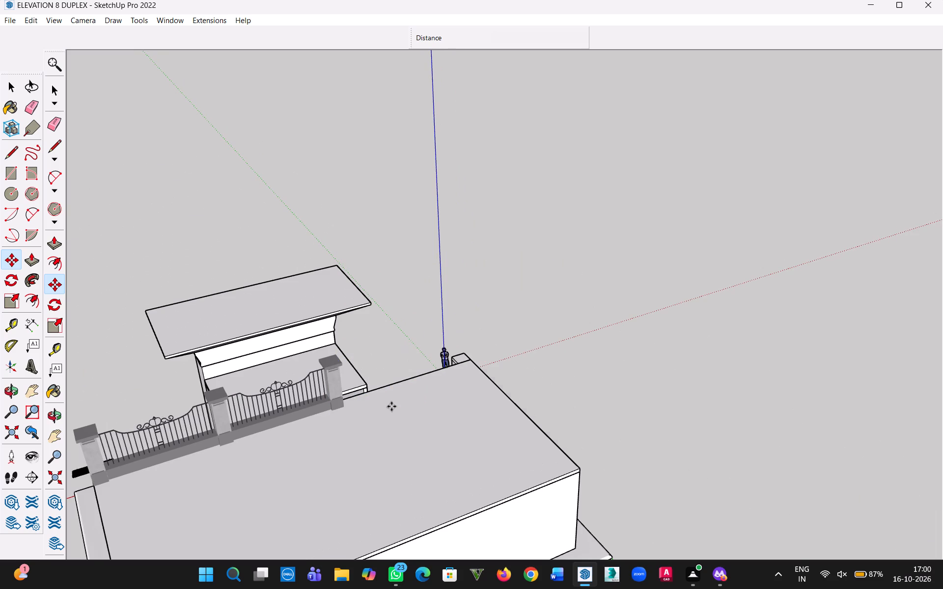
Undo the earlier edits back to before the parapet was hidden and the scroll-topped railing was placed on the top roof.
{"action": "key", "text": "ctrl+z"}
{"action": "key", "text": "ctrl+z"}
{"action": "key", "text": "ctrl+z"}
{"action": "key", "text": "ctrl+z"}
{"action": "key", "text": "ctrl+z"}
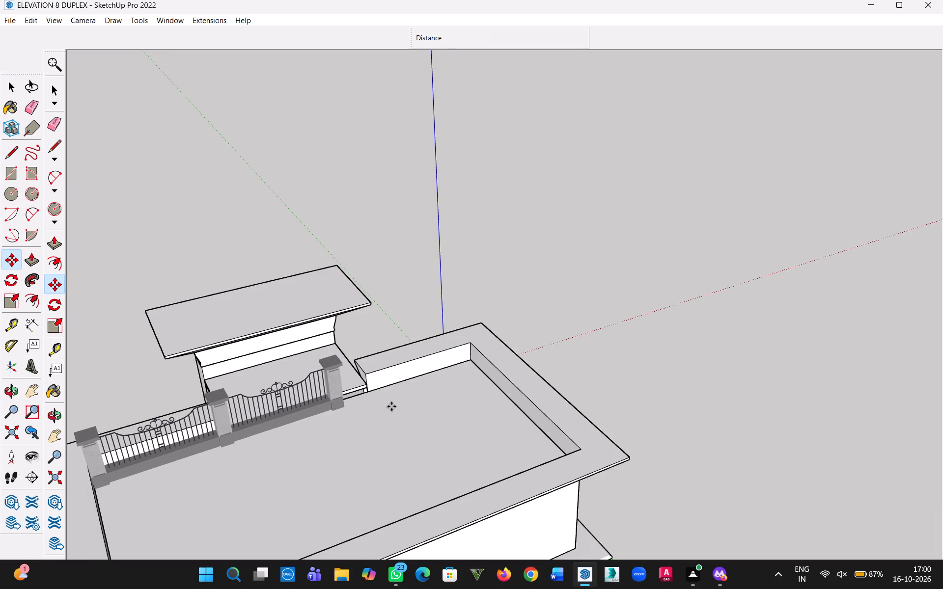
{"action": "key", "text": "ctrl+z"}
{"action": "key", "text": "ctrl+z"}
{"action": "key", "text": "ctrl+z"}
{"action": "key", "text": "ctrl+z"}
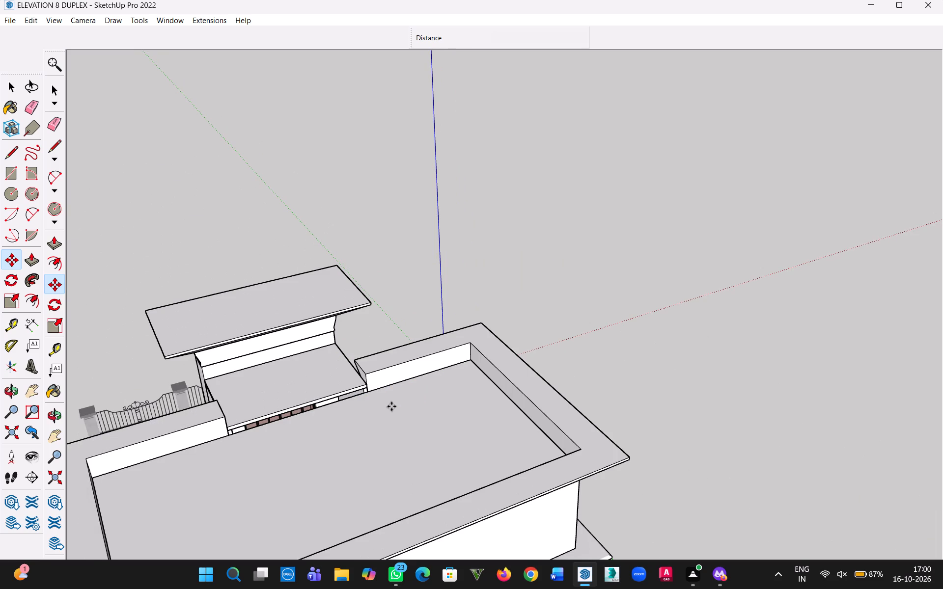
Undo the preceding edit on the top roof once more.
{"action": "key", "text": "ctrl+y"}
{"action": "key", "text": "ctrl+z"}
{"action": "key", "text": "ctrl+z"}
Examine the whole duplex and the five sample railings standing beside it.
{"action": "scroll", "coordinate": [374, 422], "scroll_direction": "down", "scroll_amount": 9}
{"action": "middle_click_drag", "start_coordinate": [298, 434], "coordinate": [942, 311]}
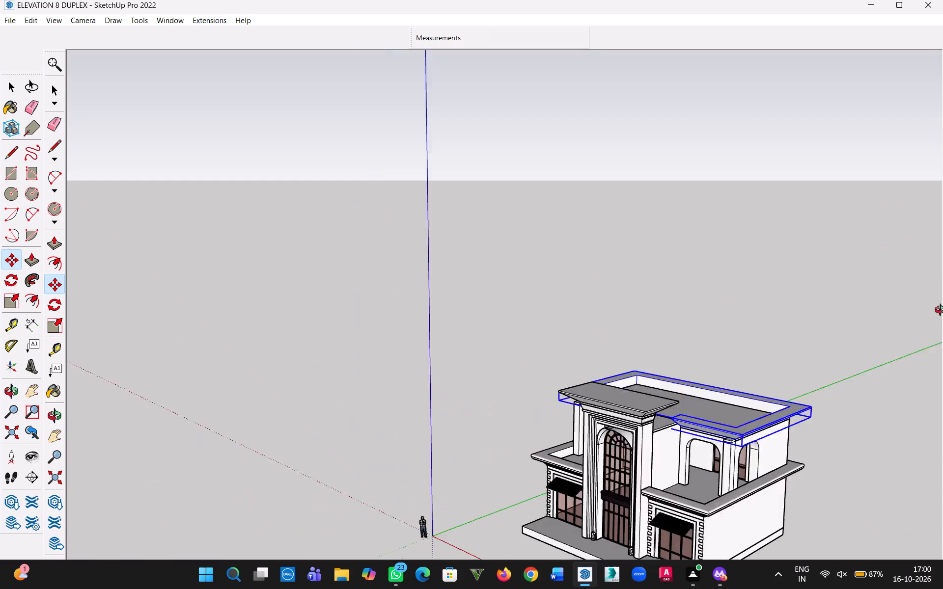
{"action": "middle_click_drag", "start_coordinate": [942, 311], "coordinate": [942, 311]}
{"action": "scroll", "coordinate": [628, 506], "scroll_direction": "down", "scroll_amount": 1}
{"action": "middle_click_drag", "start_coordinate": [889, 427], "coordinate": [923, 349]}
{"action": "left_click", "coordinate": [877, 377]}
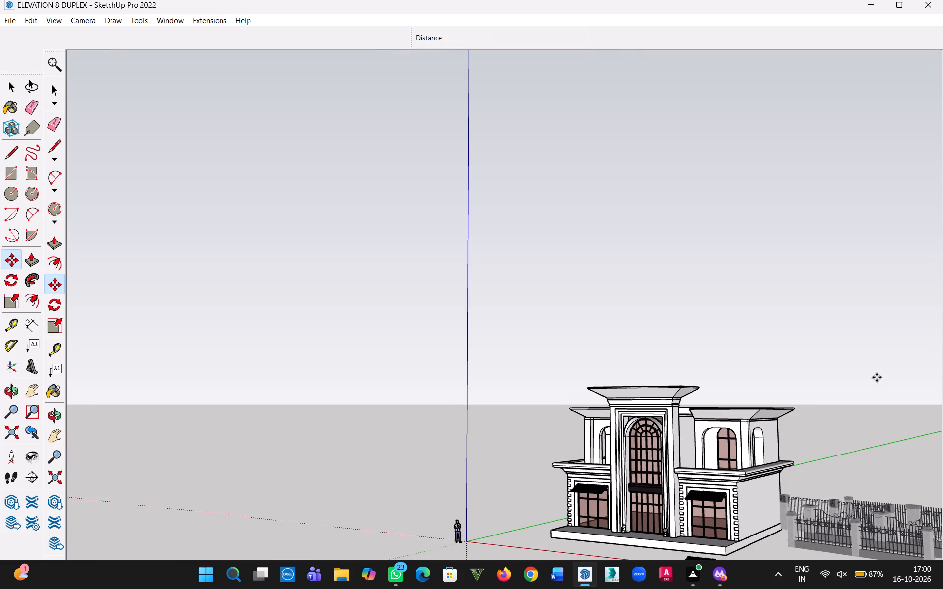
{"action": "key", "text": "h"}
{"action": "left_click_drag", "start_coordinate": [799, 438], "coordinate": [328, 330]}
{"action": "middle_click_drag", "start_coordinate": [318, 330], "coordinate": [668, 466]}
{"action": "key", "text": "h"}
{"action": "left_click_drag", "start_coordinate": [590, 474], "coordinate": [485, 240]}
{"action": "middle_click_drag", "start_coordinate": [491, 243], "coordinate": [543, 418]}
{"action": "scroll", "coordinate": [501, 374], "scroll_direction": "up", "scroll_amount": 2}
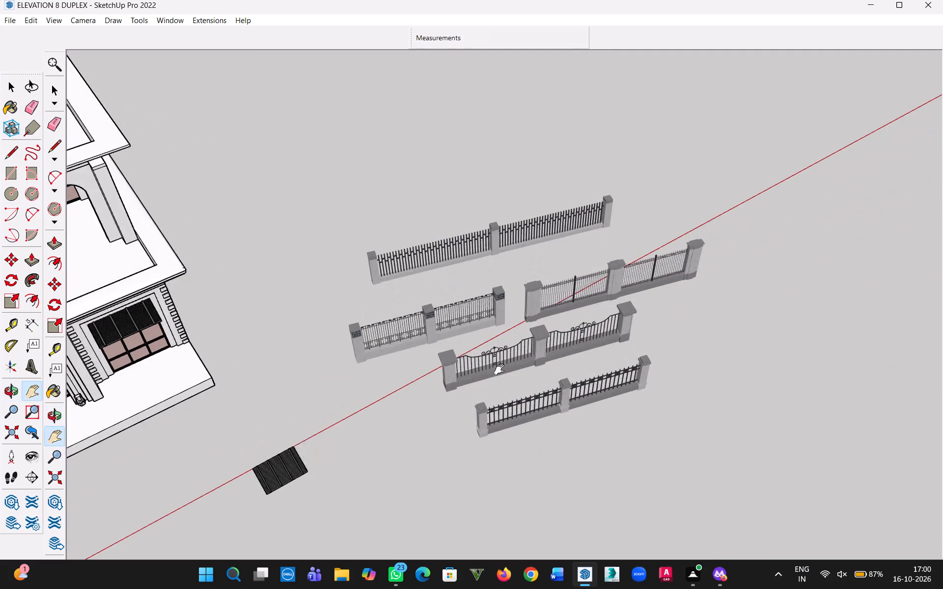
{"action": "scroll", "coordinate": [501, 370], "scroll_direction": "up", "scroll_amount": 7}
{"action": "left_click", "coordinate": [625, 252]}
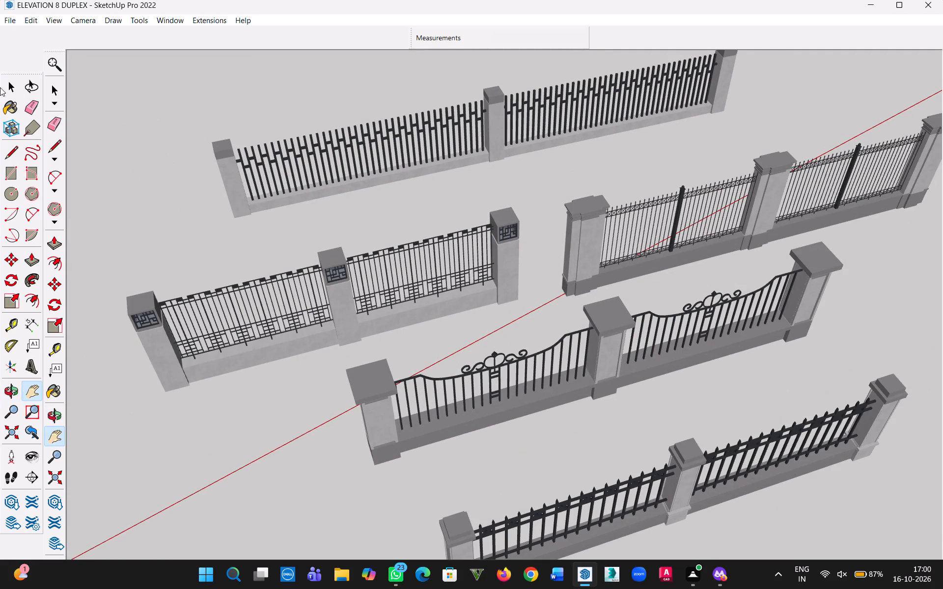
{"action": "left_click", "coordinate": [11, 91]}
{"action": "left_click", "coordinate": [430, 154]}
{"action": "scroll", "coordinate": [414, 193], "scroll_direction": "down", "scroll_amount": 6}
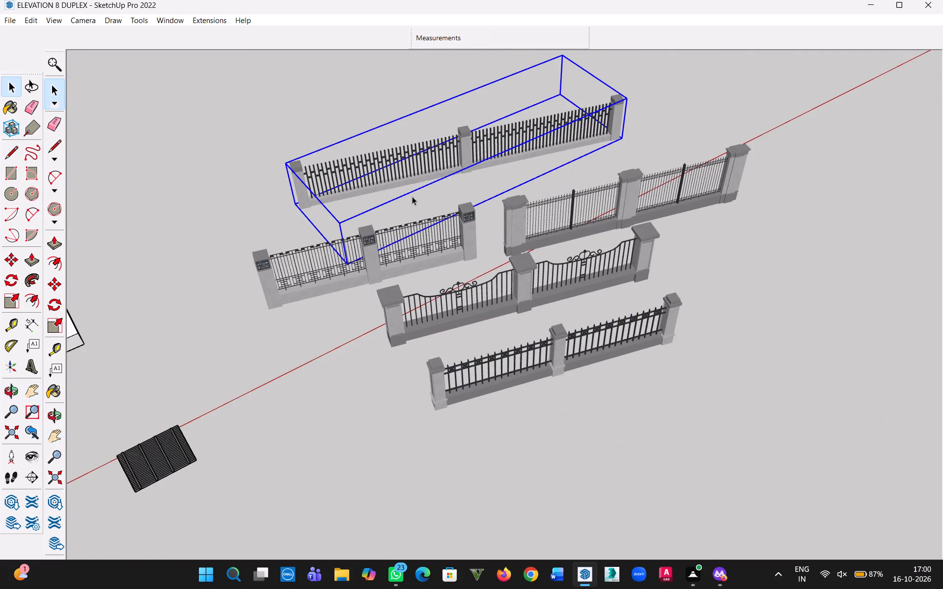
{"action": "scroll", "coordinate": [412, 196], "scroll_direction": "down", "scroll_amount": 4}
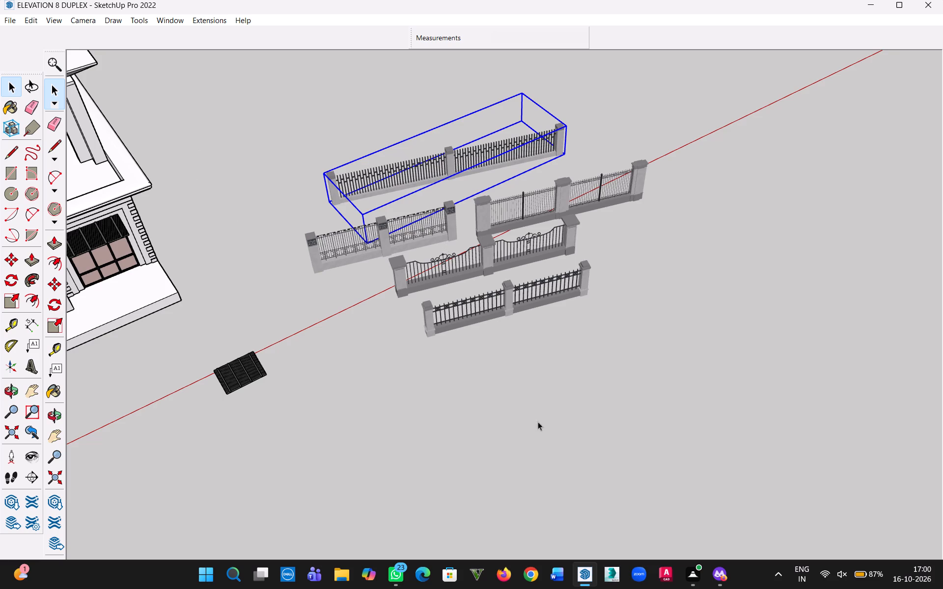
{"action": "left_click", "coordinate": [554, 440]}
{"action": "left_click", "coordinate": [554, 440]}
{"action": "left_click", "coordinate": [554, 440]}
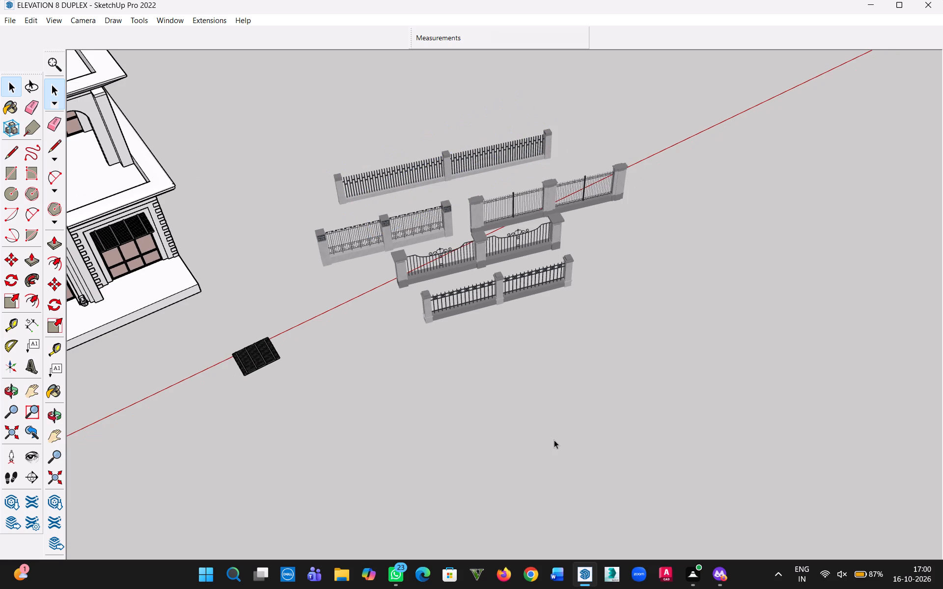
{"action": "left_click", "coordinate": [554, 440]}
{"action": "left_click", "coordinate": [449, 177]}
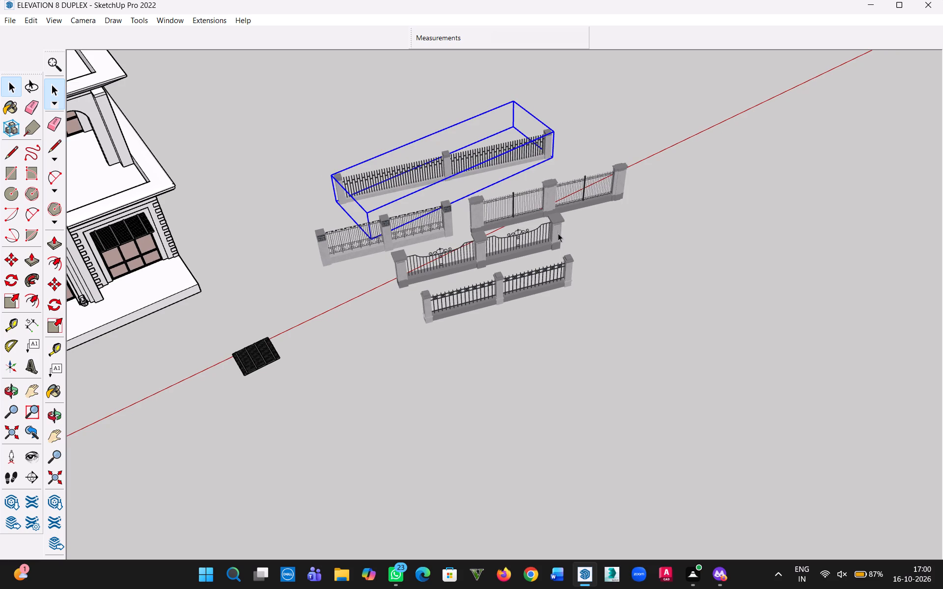
Explode the scroll-topped sample railing and check that its panel can be selected and opened separately.
{"action": "left_click", "coordinate": [529, 244]}
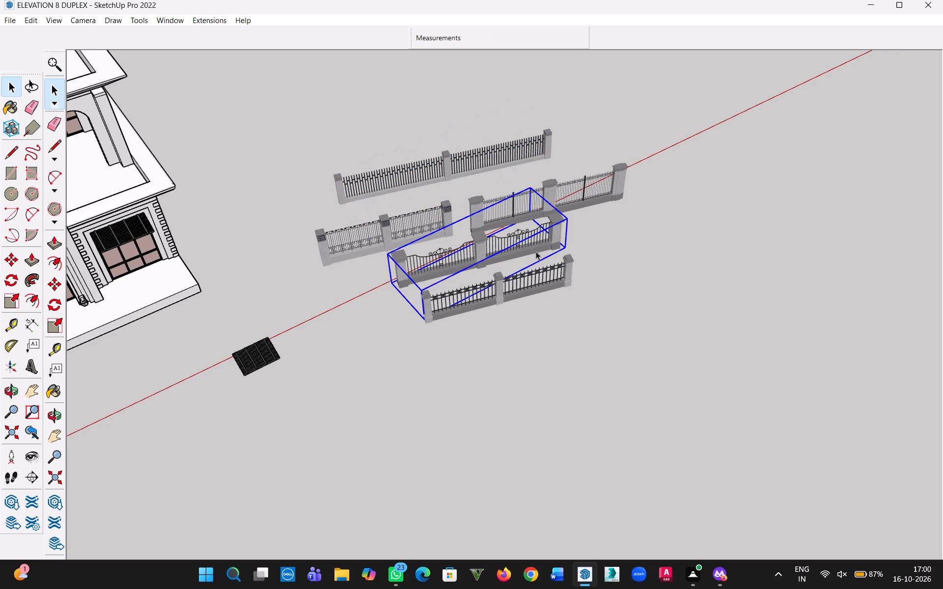
{"action": "left_click", "coordinate": [532, 242]}
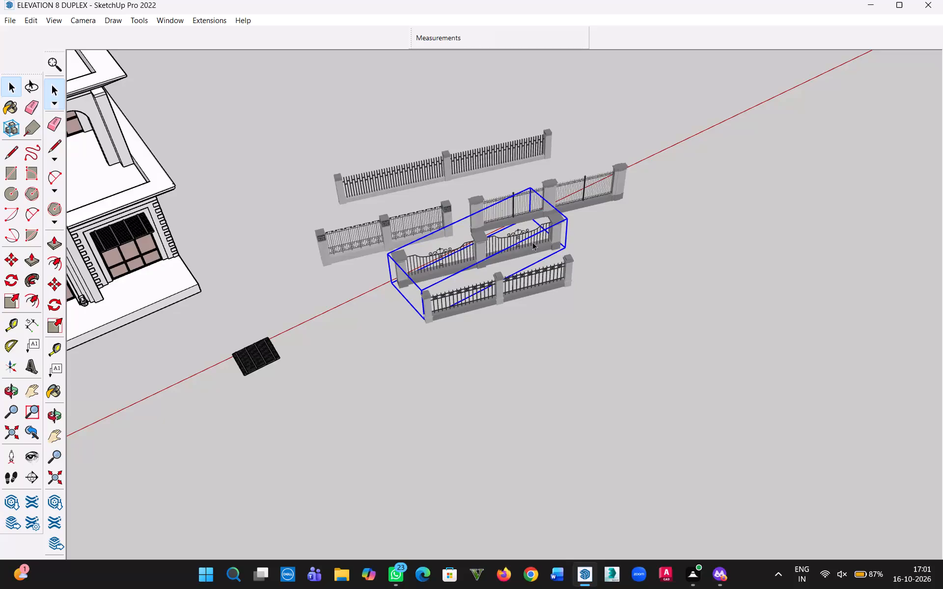
{"action": "right_click", "coordinate": [532, 242]}
{"action": "left_click", "coordinate": [575, 322]}
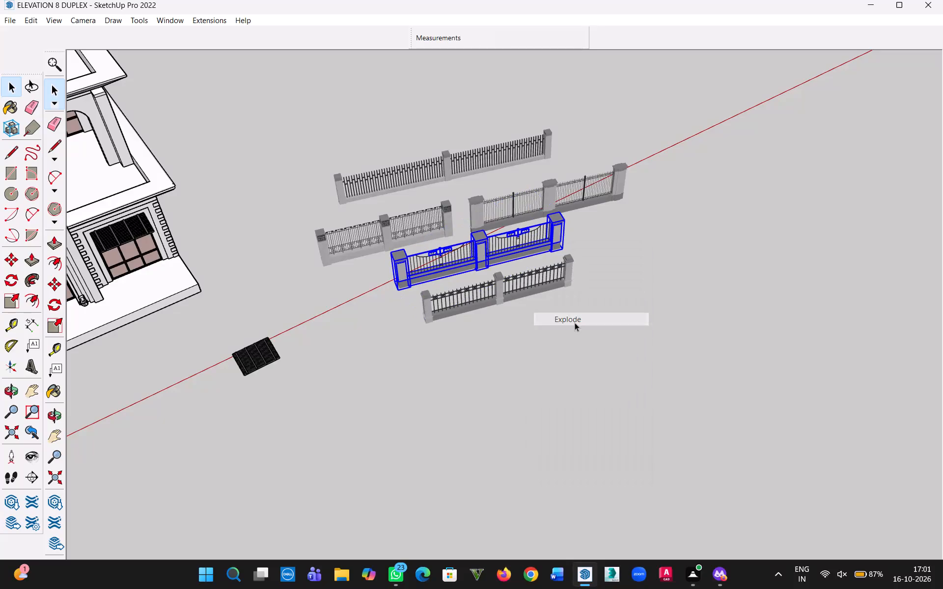
{"action": "left_click", "coordinate": [542, 240]}
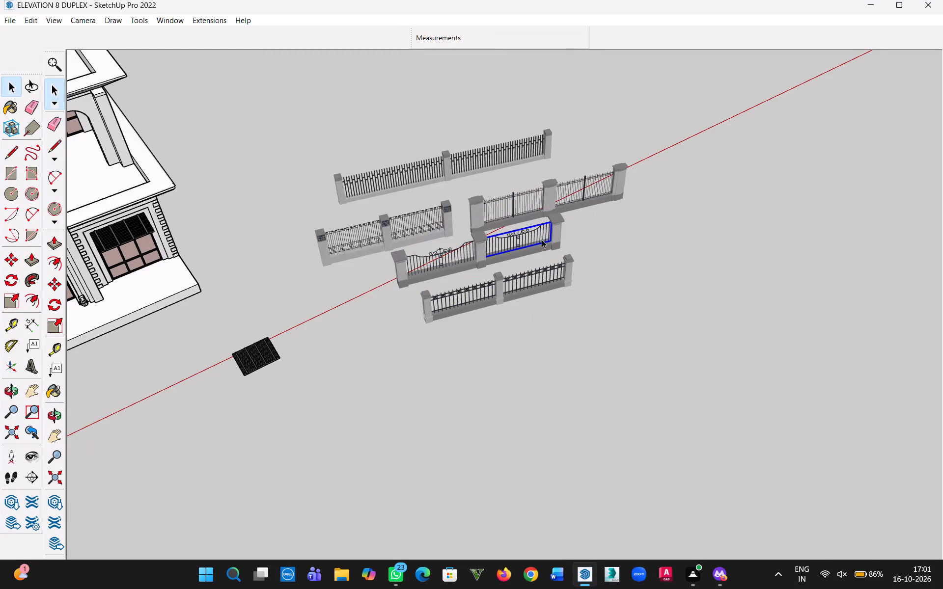
{"action": "left_click", "coordinate": [636, 242]}
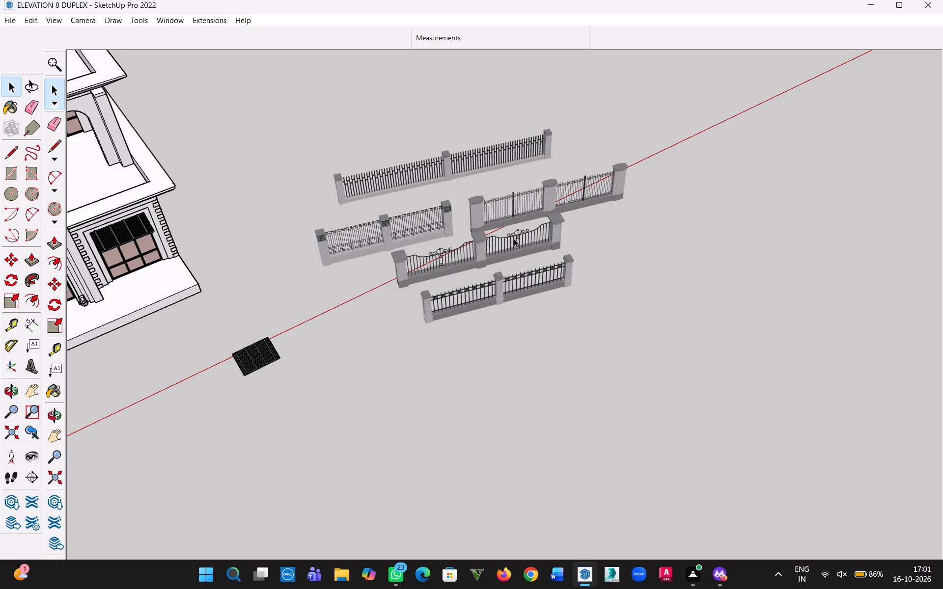
{"action": "double_click", "coordinate": [517, 248]}
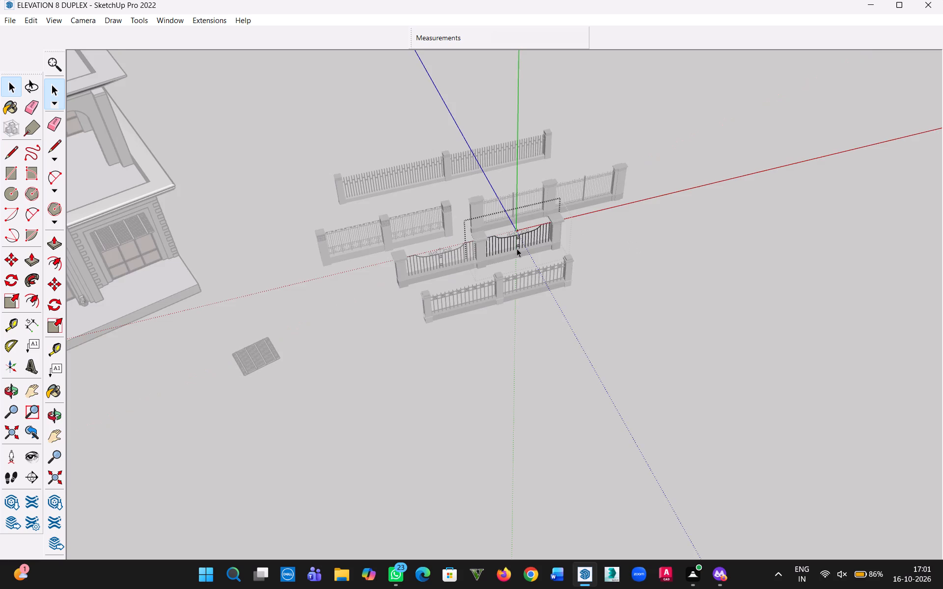
{"action": "left_click", "coordinate": [673, 240]}
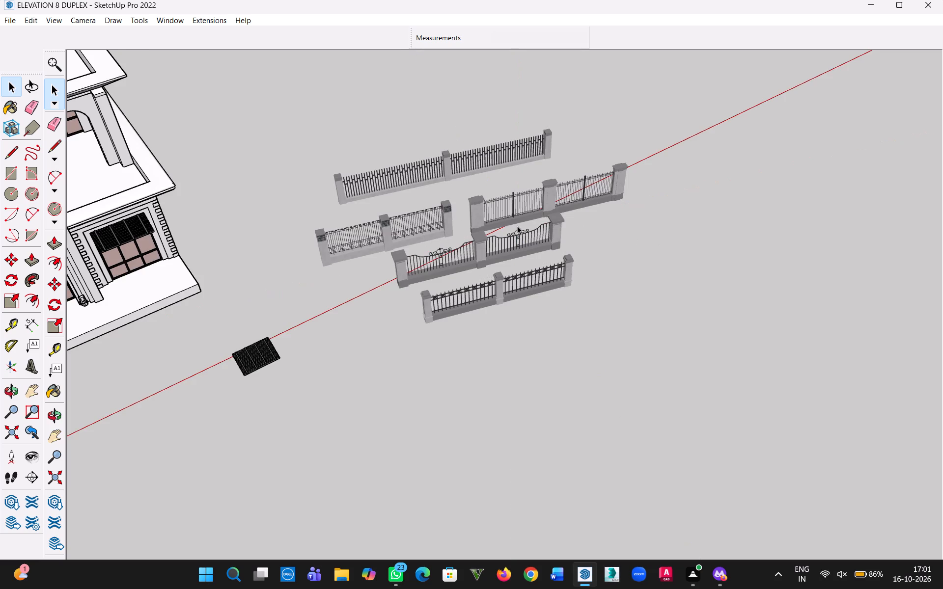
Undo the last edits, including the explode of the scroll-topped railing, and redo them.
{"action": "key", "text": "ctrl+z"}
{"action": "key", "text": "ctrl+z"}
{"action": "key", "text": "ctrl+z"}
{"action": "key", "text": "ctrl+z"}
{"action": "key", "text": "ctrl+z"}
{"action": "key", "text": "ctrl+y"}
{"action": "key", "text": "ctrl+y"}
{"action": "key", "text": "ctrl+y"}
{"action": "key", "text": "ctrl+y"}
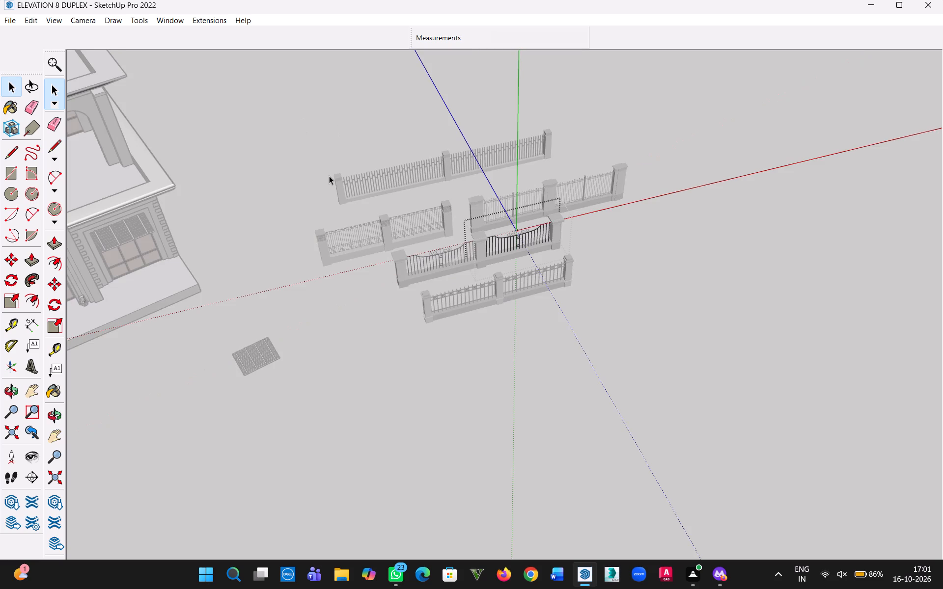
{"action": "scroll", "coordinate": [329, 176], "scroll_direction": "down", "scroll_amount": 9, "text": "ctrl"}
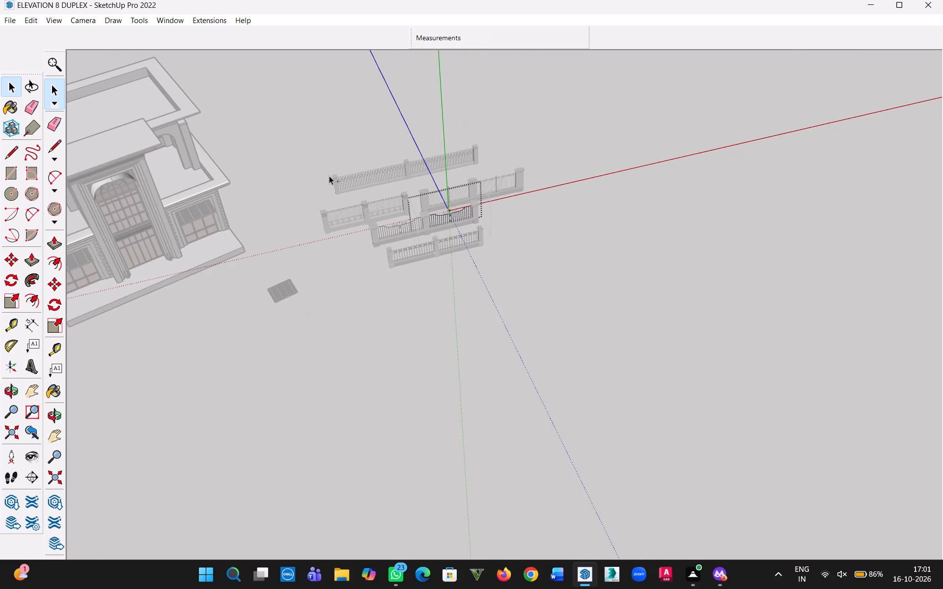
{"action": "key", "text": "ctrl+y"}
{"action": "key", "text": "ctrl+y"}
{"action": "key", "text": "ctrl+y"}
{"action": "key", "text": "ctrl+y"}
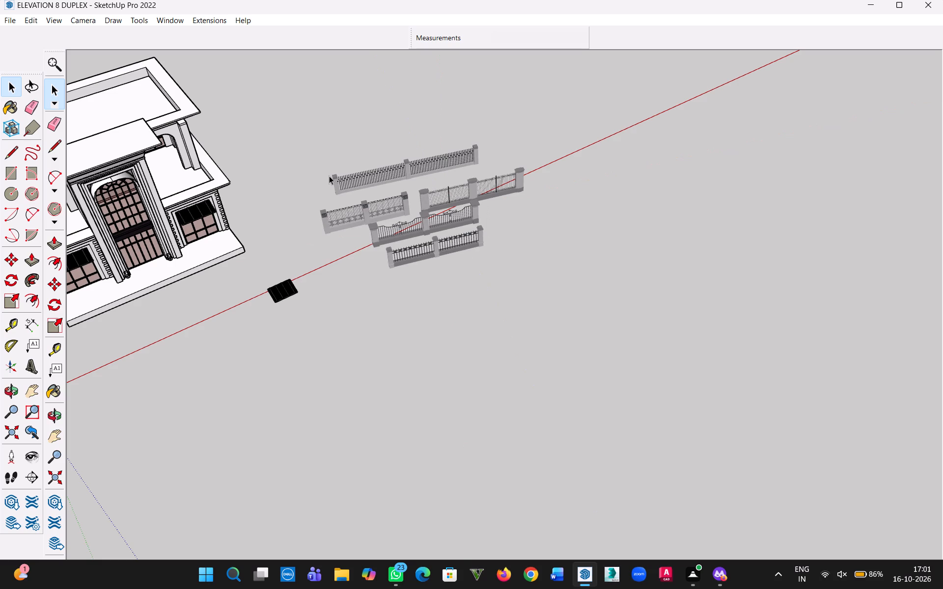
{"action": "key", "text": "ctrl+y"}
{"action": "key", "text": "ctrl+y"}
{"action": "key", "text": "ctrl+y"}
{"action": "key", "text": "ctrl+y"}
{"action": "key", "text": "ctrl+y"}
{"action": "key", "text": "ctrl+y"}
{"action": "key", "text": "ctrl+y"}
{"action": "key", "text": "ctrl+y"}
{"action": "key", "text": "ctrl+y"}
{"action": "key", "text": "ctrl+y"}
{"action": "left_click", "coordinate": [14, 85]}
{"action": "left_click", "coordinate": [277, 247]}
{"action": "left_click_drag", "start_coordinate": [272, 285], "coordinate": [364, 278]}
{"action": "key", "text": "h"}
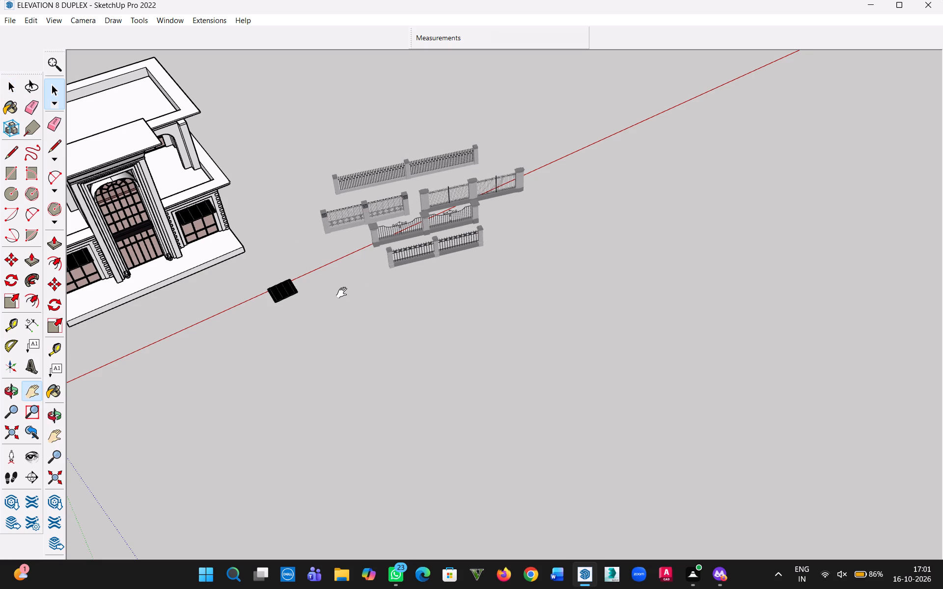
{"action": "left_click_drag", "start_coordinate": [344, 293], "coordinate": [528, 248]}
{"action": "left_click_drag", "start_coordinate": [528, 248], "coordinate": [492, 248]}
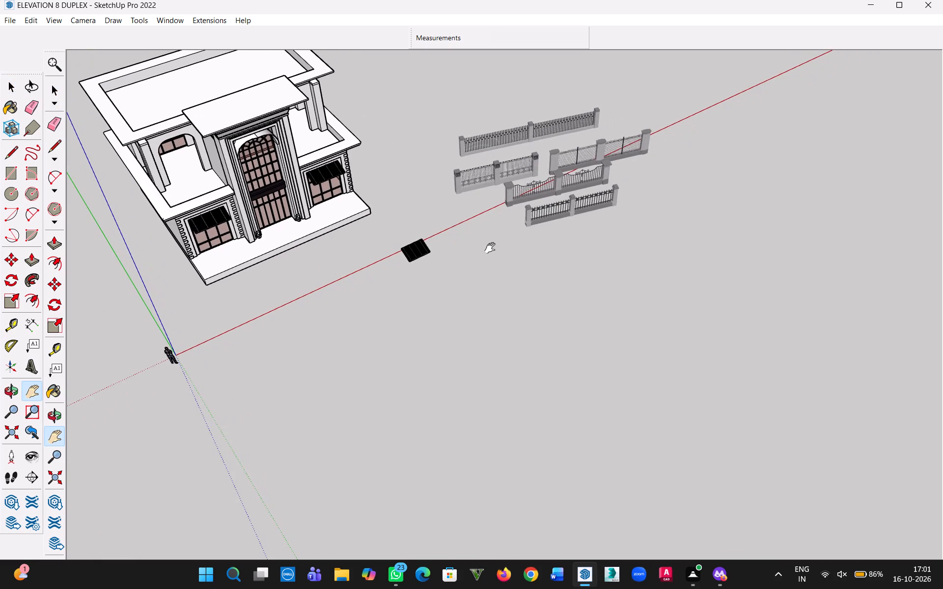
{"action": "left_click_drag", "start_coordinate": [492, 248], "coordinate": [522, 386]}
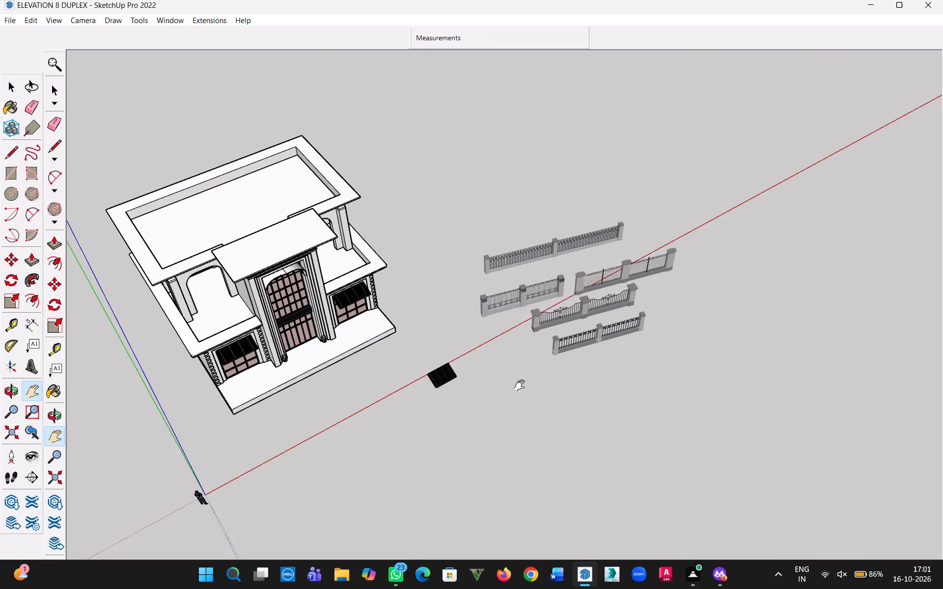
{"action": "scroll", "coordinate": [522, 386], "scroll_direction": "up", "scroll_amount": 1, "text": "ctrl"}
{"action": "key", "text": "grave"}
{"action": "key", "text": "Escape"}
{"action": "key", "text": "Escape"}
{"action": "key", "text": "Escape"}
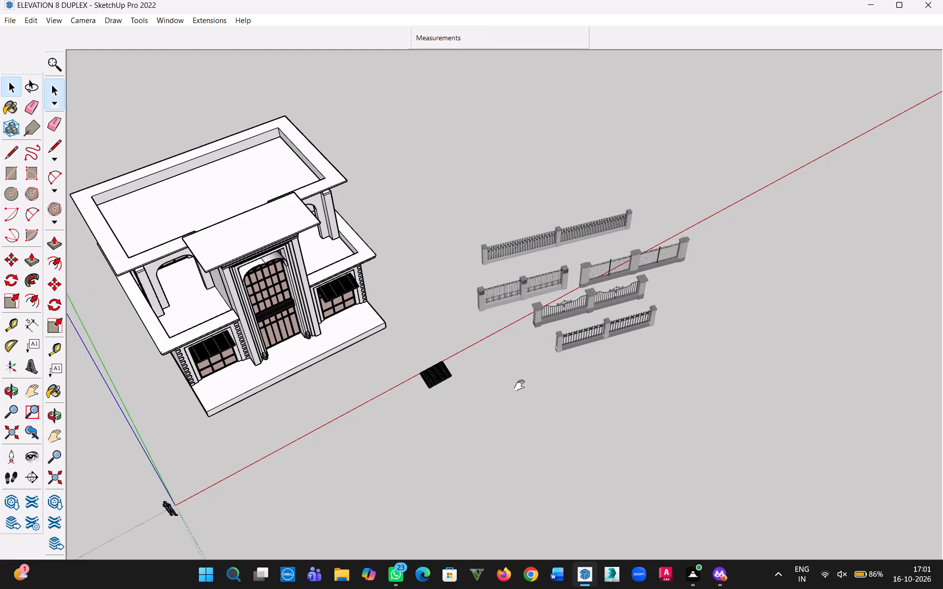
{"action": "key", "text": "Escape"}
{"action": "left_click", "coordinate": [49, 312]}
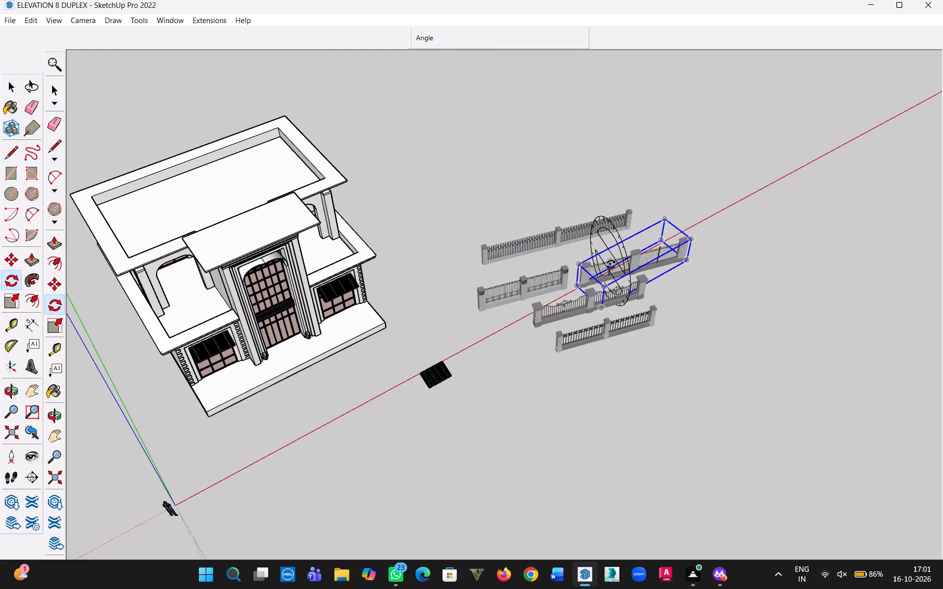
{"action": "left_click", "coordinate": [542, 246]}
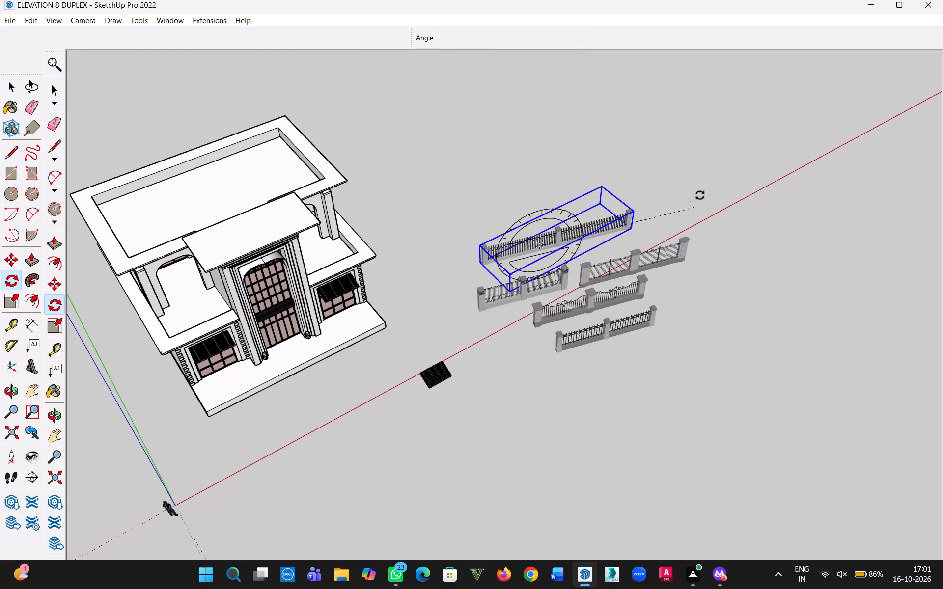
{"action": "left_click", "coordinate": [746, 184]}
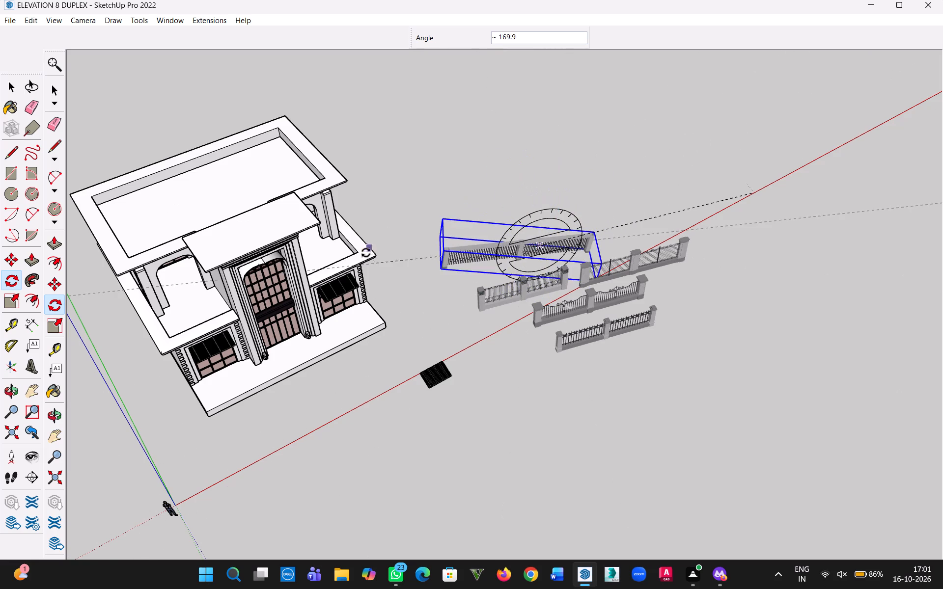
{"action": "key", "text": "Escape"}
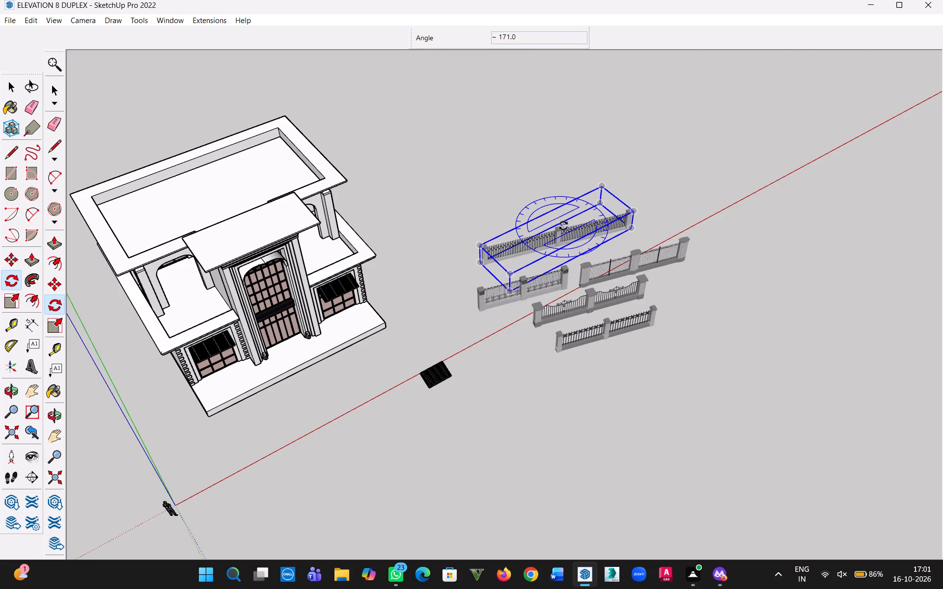
Rotate the rearmost, longest sample railing about 16.7 degrees around its middle so it runs parallel to the red axis.
{"action": "left_click", "coordinate": [563, 226]}
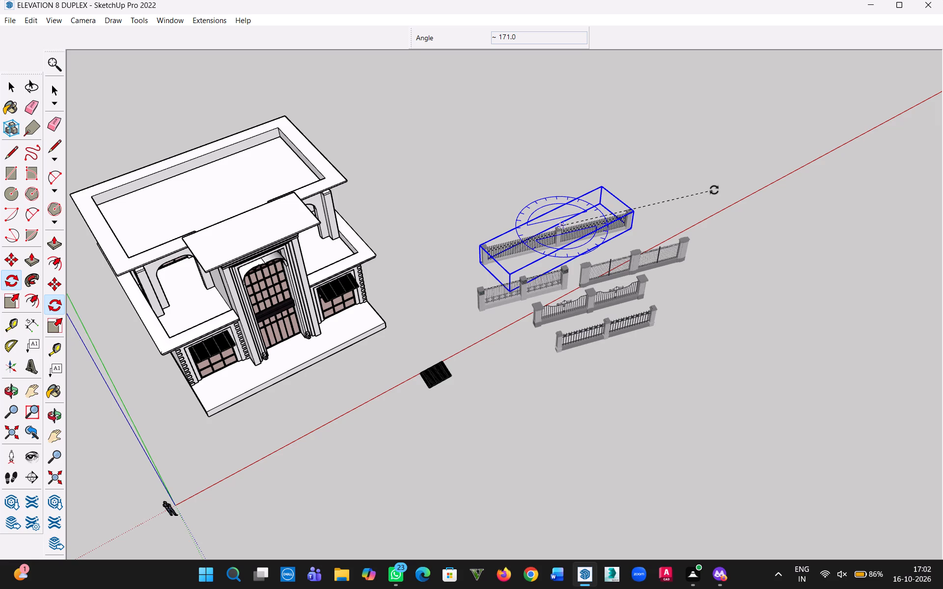
{"action": "left_click", "coordinate": [714, 190]}
{"action": "left_click", "coordinate": [693, 157]}
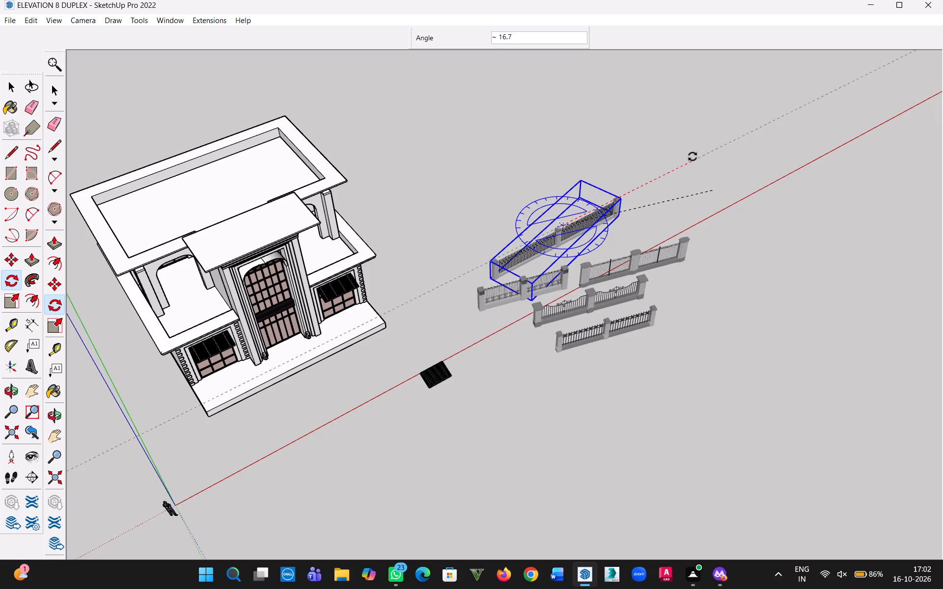
{"action": "left_click", "coordinate": [5, 89]}
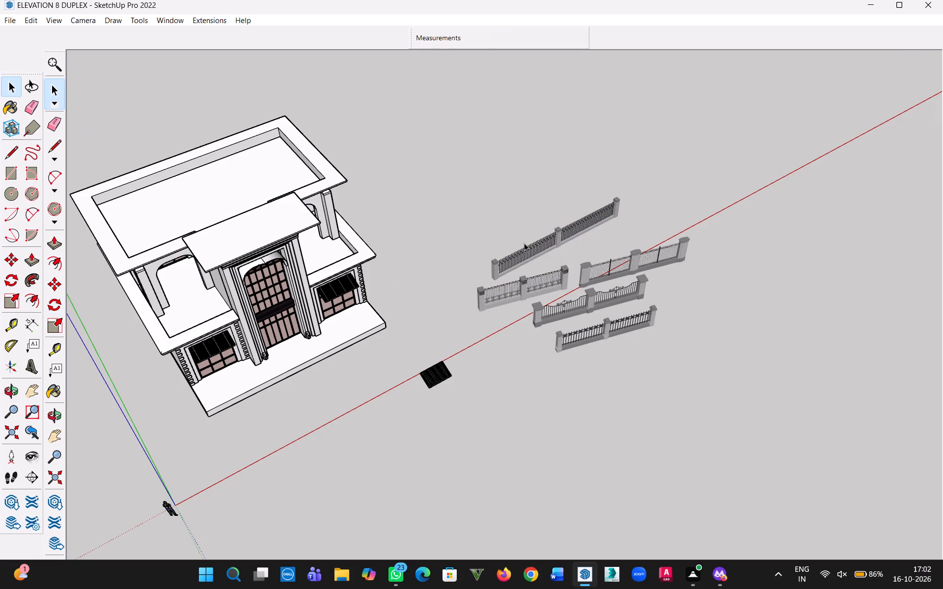
Move the longest sample railing about 56' 5" from the sample group onto the duplex's front platform.
{"action": "scroll", "coordinate": [524, 243], "scroll_direction": "up", "scroll_amount": 6, "text": "ctrl"}
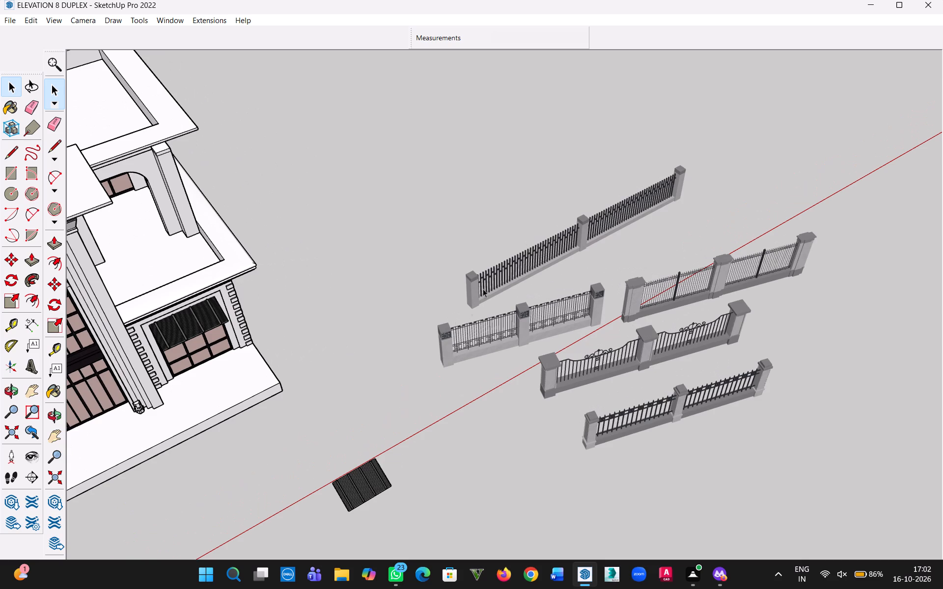
{"action": "left_click", "coordinate": [477, 296]}
{"action": "key", "text": "m"}
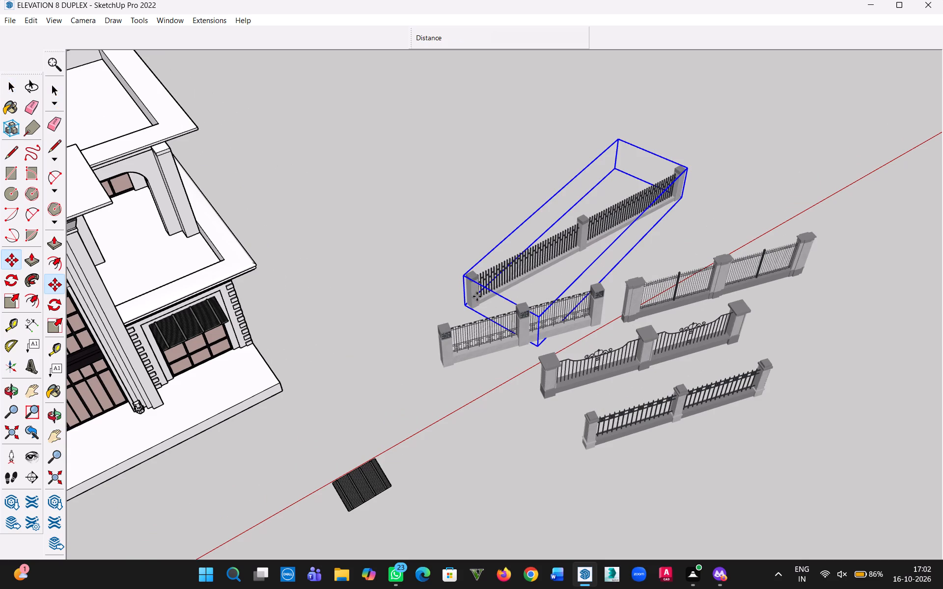
{"action": "left_click", "coordinate": [475, 308]}
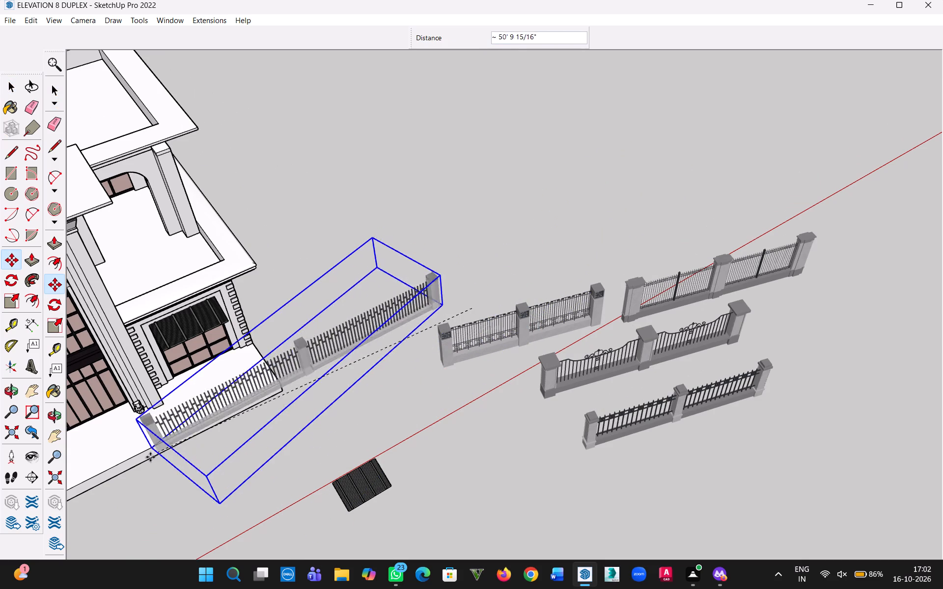
{"action": "left_click", "coordinate": [104, 465]}
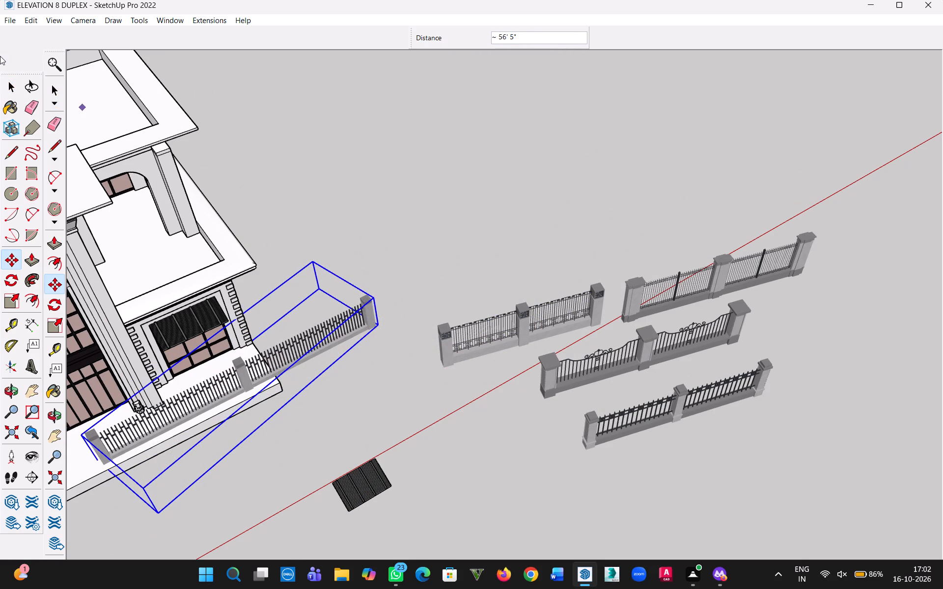
{"action": "left_click", "coordinate": [19, 86]}
{"action": "left_click", "coordinate": [327, 116]}
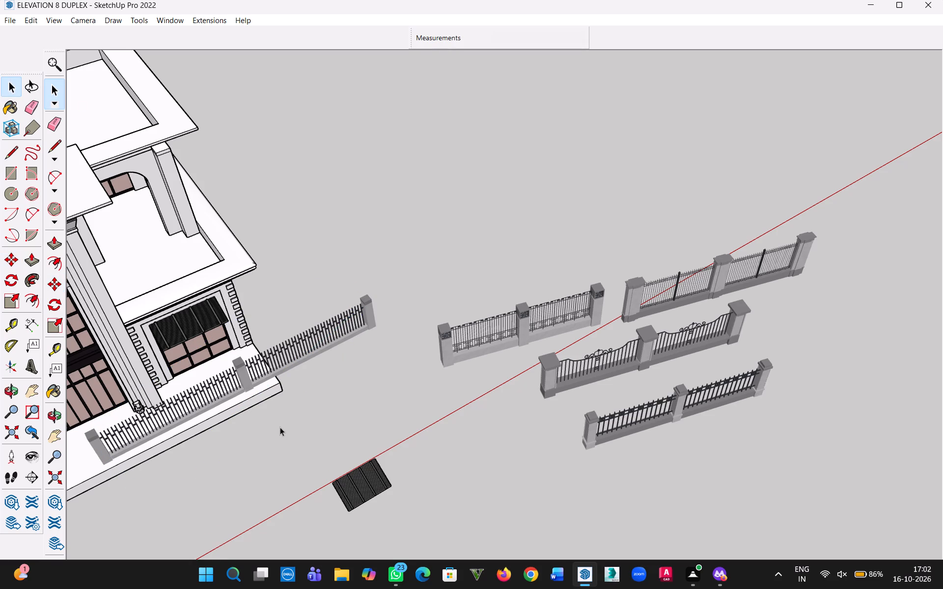
Shift the railing outward from the front platform so it stands along the platform's front edge, extending past its corner.
{"action": "key", "text": "h"}
{"action": "left_click_drag", "start_coordinate": [280, 427], "coordinate": [526, 442]}
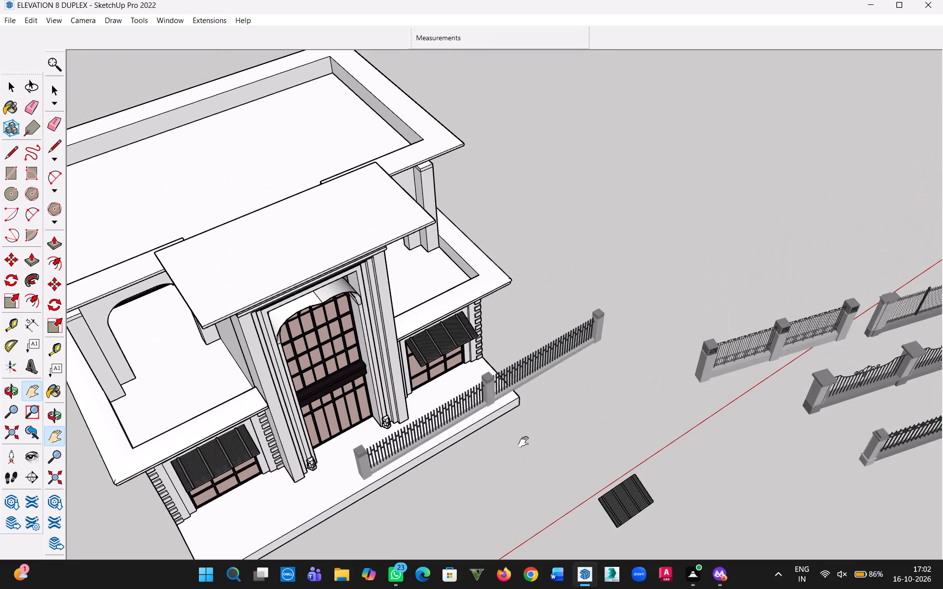
{"action": "left_click_drag", "start_coordinate": [526, 442], "coordinate": [518, 491]}
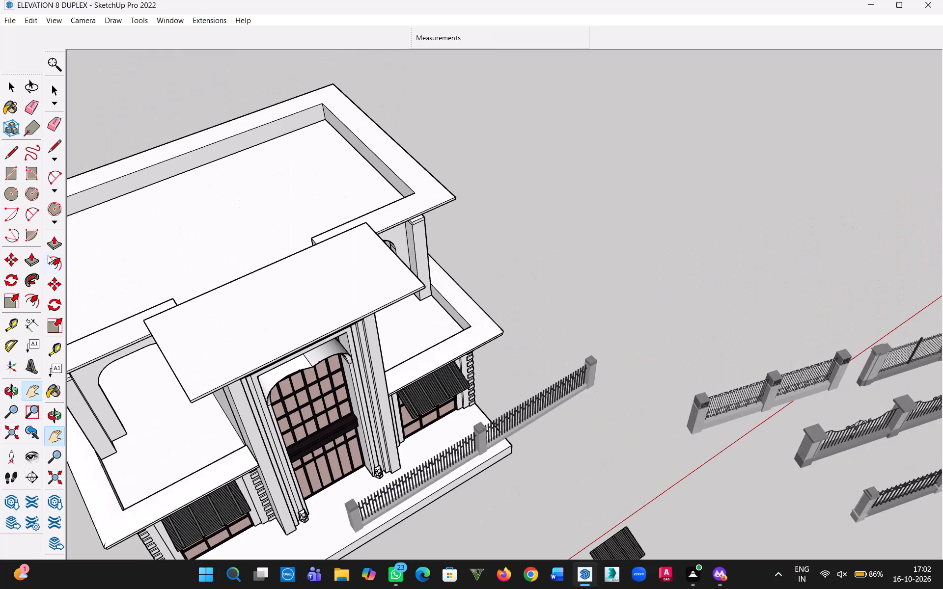
{"action": "left_click", "coordinate": [53, 305]}
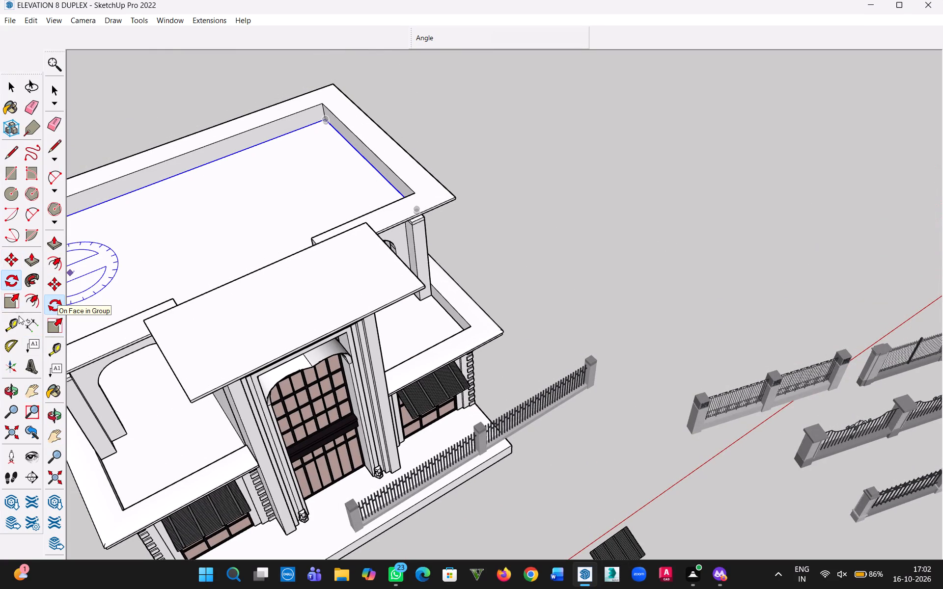
{"action": "left_click", "coordinate": [8, 259]}
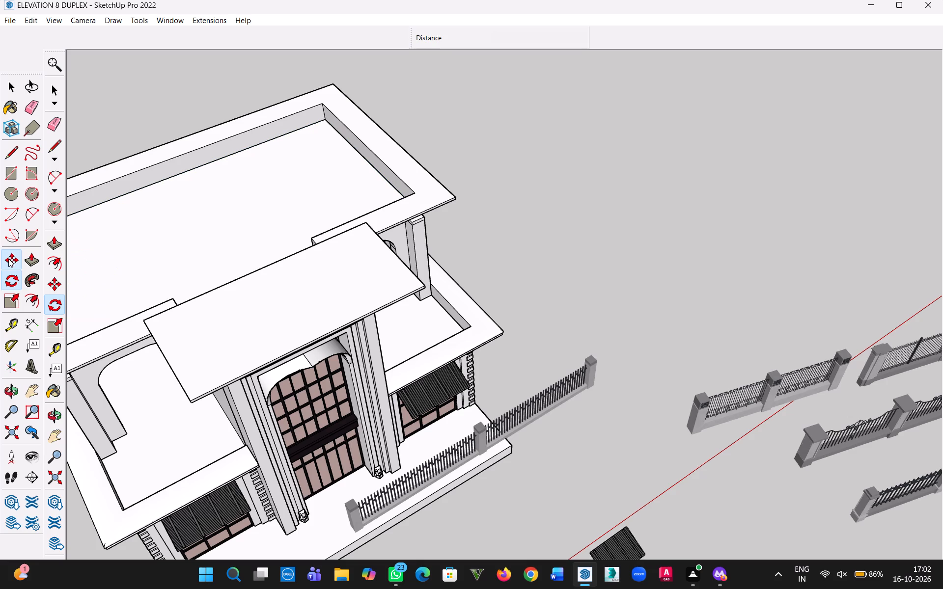
{"action": "left_click_drag", "start_coordinate": [456, 536], "coordinate": [418, 485]}
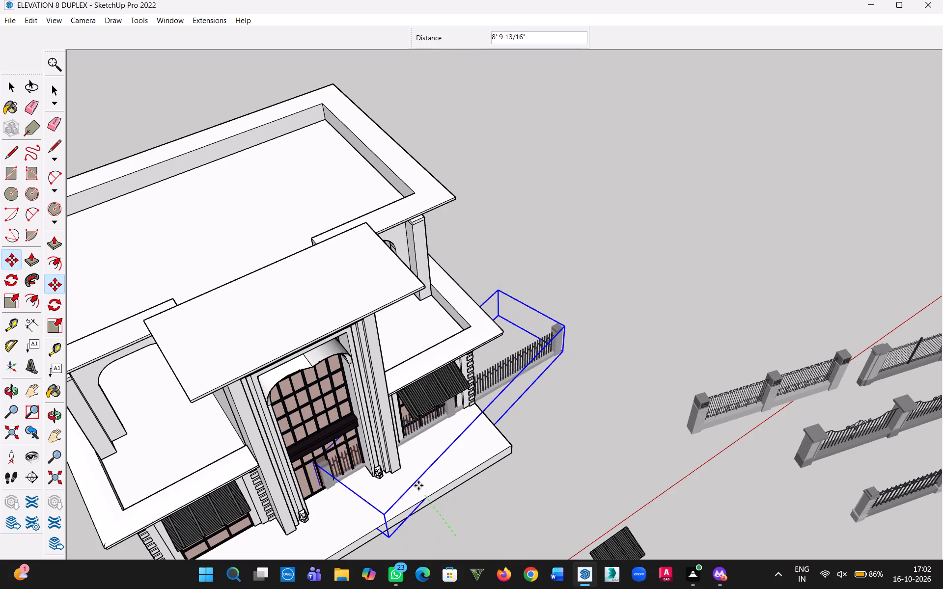
{"action": "left_click_drag", "start_coordinate": [418, 485], "coordinate": [503, 552]}
{"action": "left_click", "coordinate": [503, 552]}
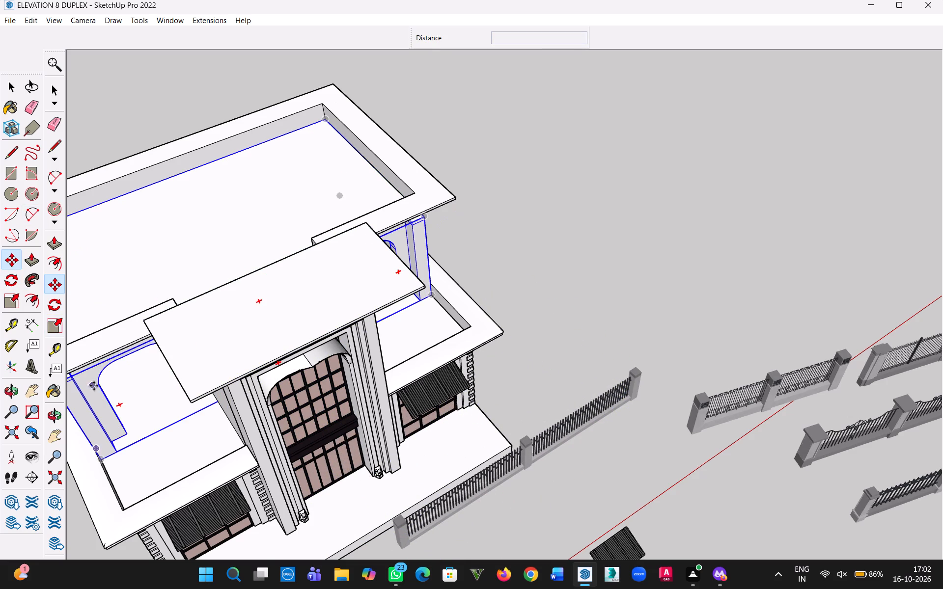
Check the railing against the duplex's front elevation and save the model.
{"action": "left_click", "coordinate": [56, 415]}
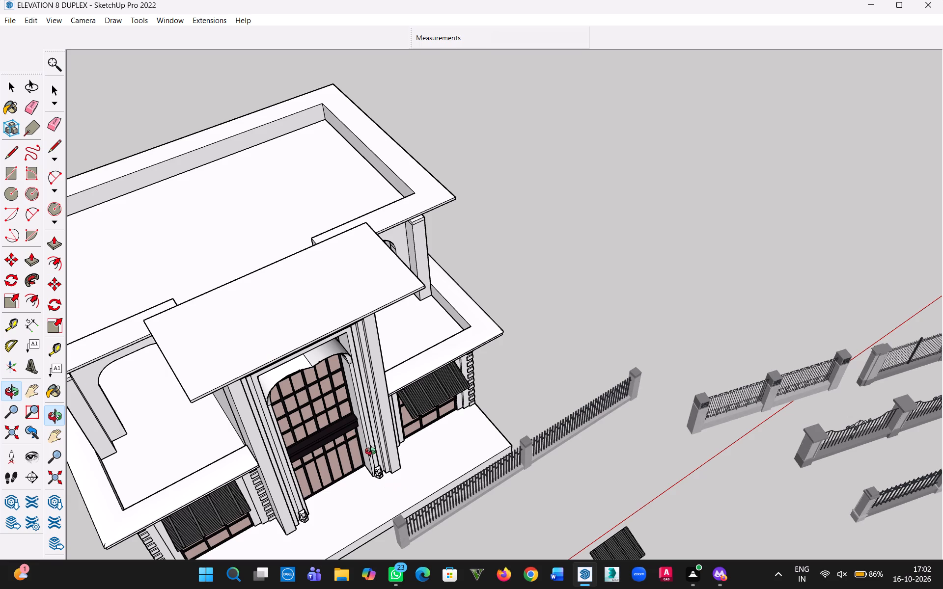
{"action": "left_click_drag", "start_coordinate": [617, 520], "coordinate": [451, 252]}
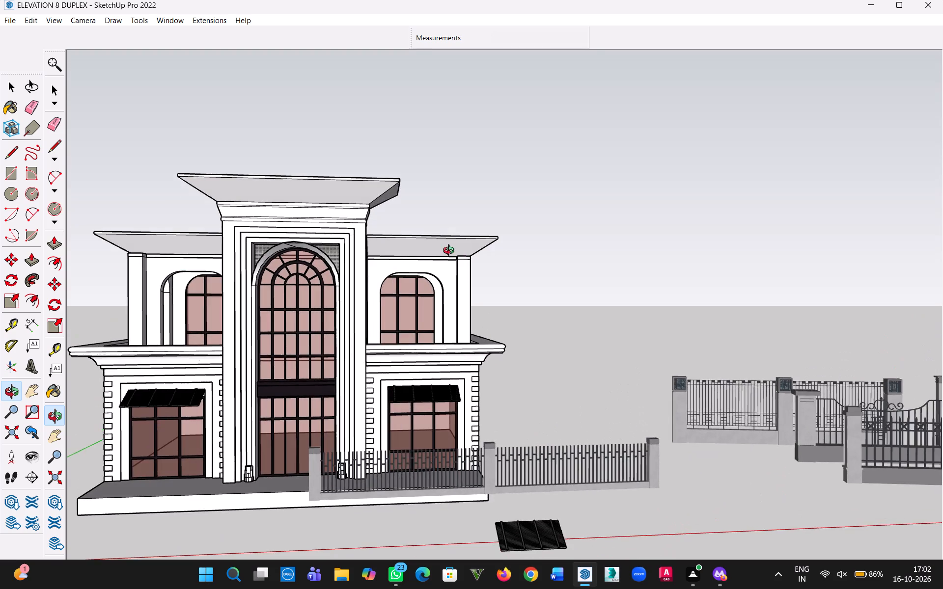
{"action": "left_click_drag", "start_coordinate": [451, 252], "coordinate": [441, 323]}
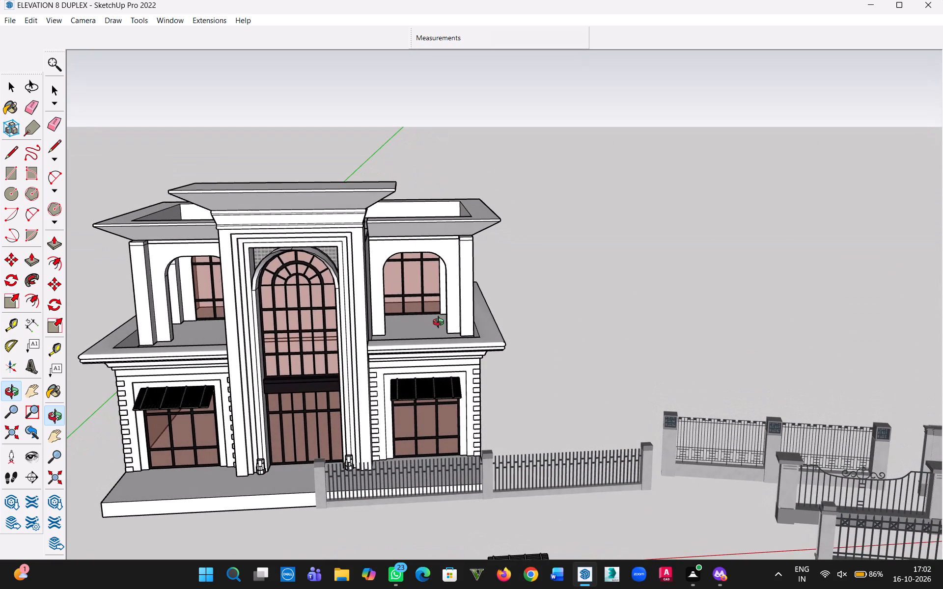
{"action": "left_click_drag", "start_coordinate": [441, 323], "coordinate": [460, 338]}
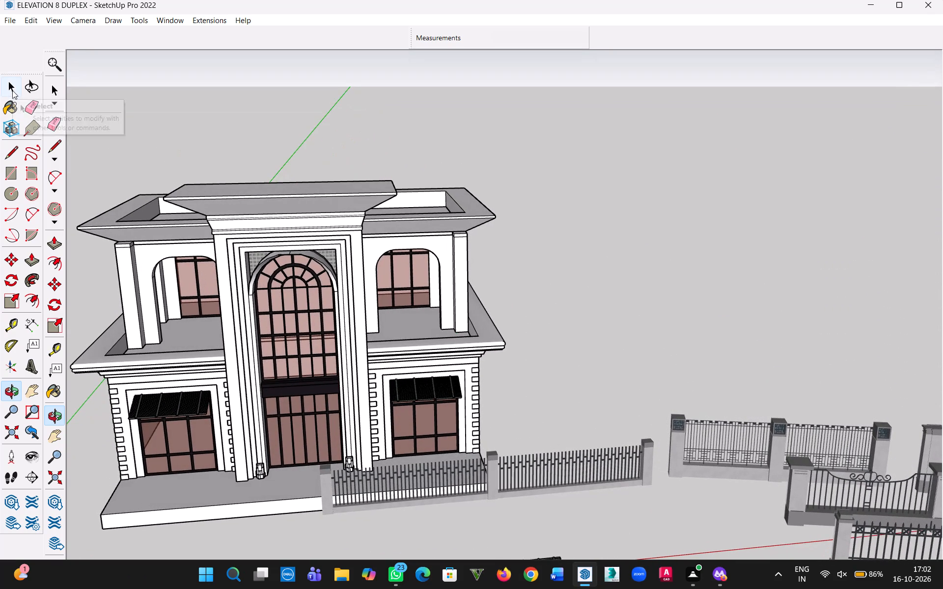
{"action": "left_click", "coordinate": [12, 90]}
{"action": "left_click", "coordinate": [202, 88]}
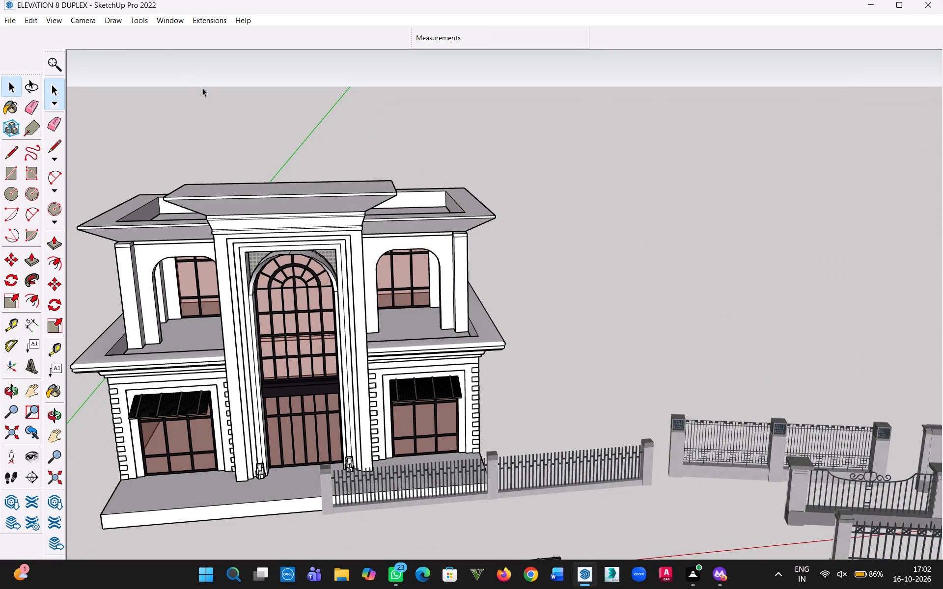
{"action": "key", "text": "ctrl+s"}
{"action": "left_click_drag", "start_coordinate": [600, 321], "coordinate": [650, 333]}
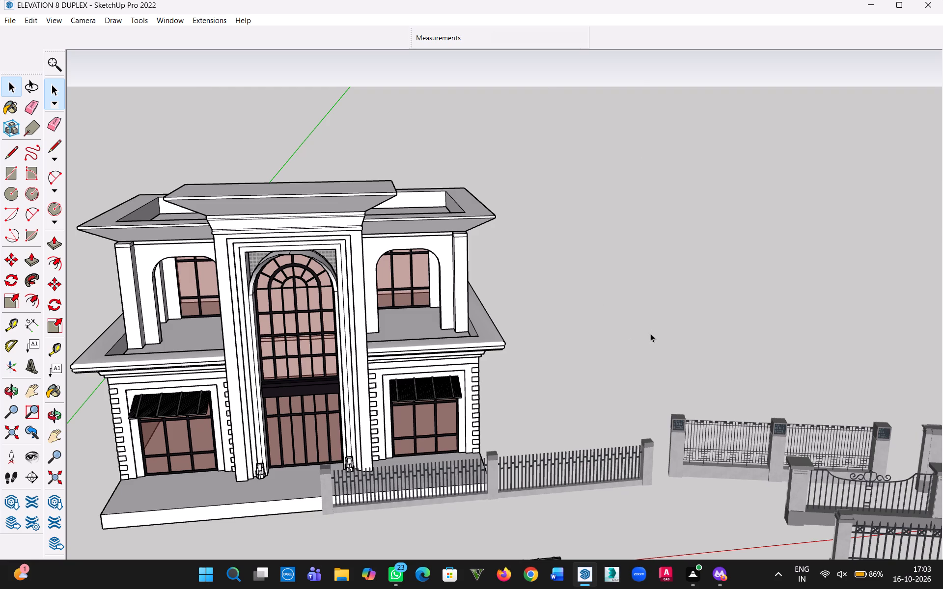
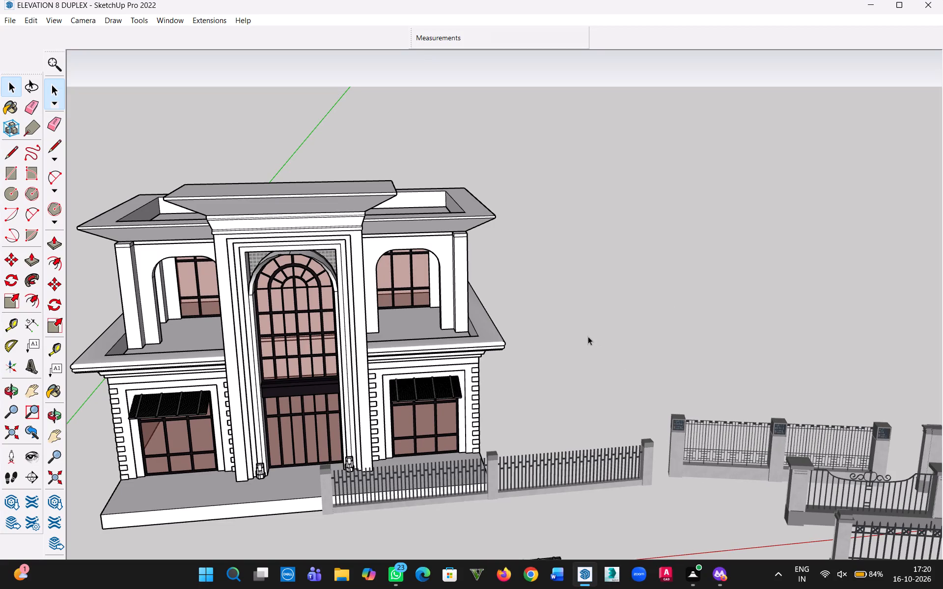
Sample the right ground-floor awning's material and paint the central and side roof overhangs with dark grey Color M06.
{"action": "left_click", "coordinate": [50, 420]}
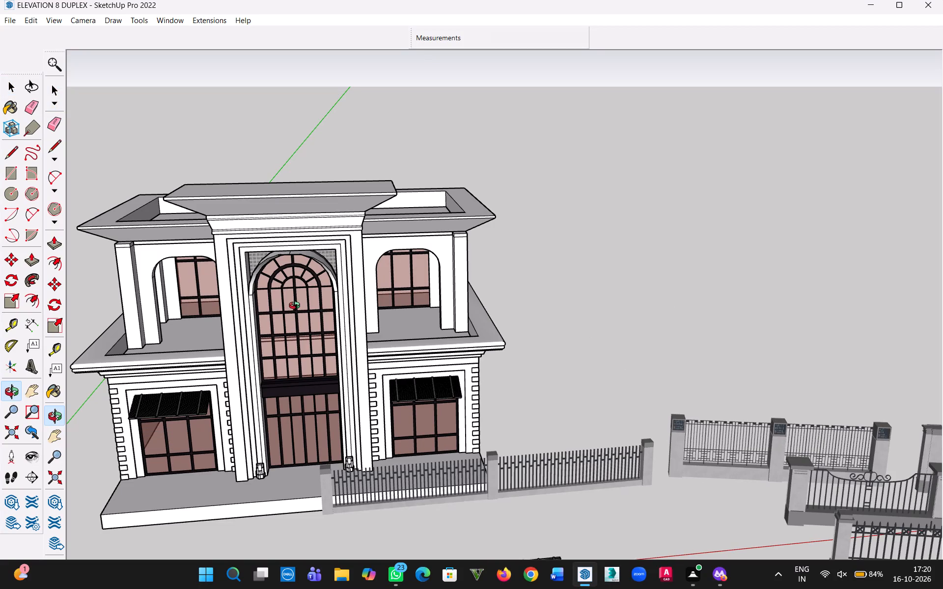
{"action": "left_click_drag", "start_coordinate": [414, 358], "coordinate": [416, 233]}
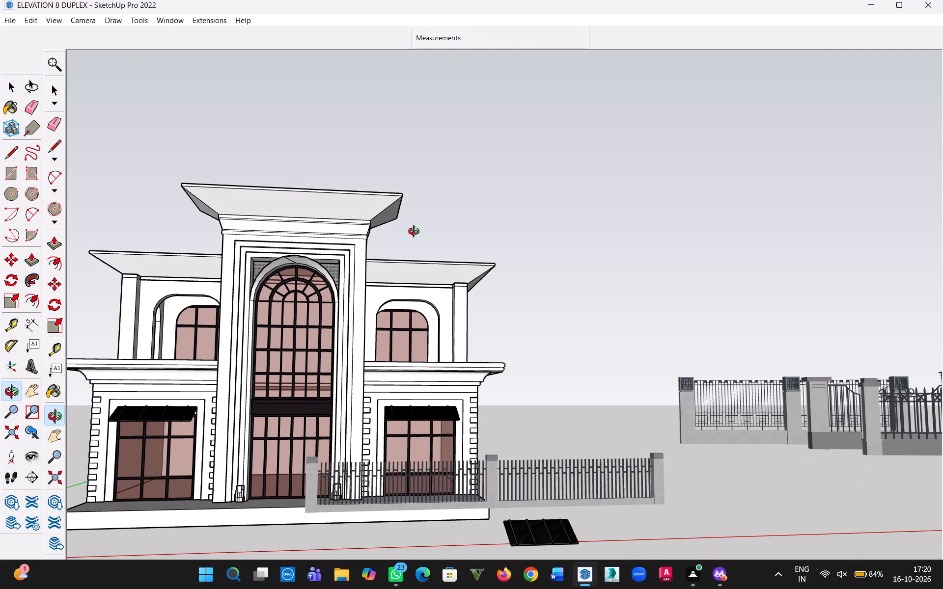
{"action": "scroll", "coordinate": [416, 309], "scroll_direction": "left", "scroll_amount": 1}
{"action": "left_click_drag", "start_coordinate": [262, 390], "coordinate": [395, 472]}
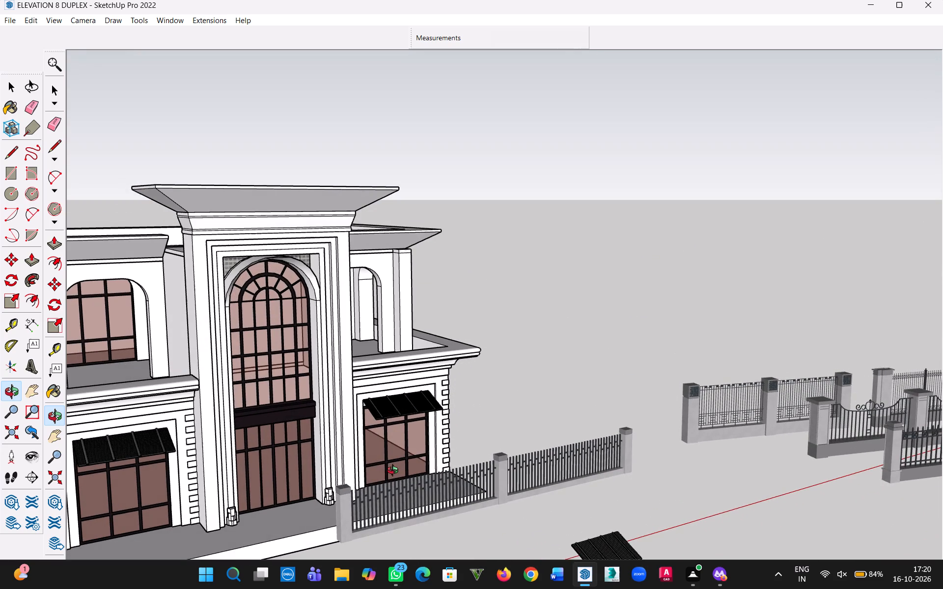
{"action": "key", "text": "b"}
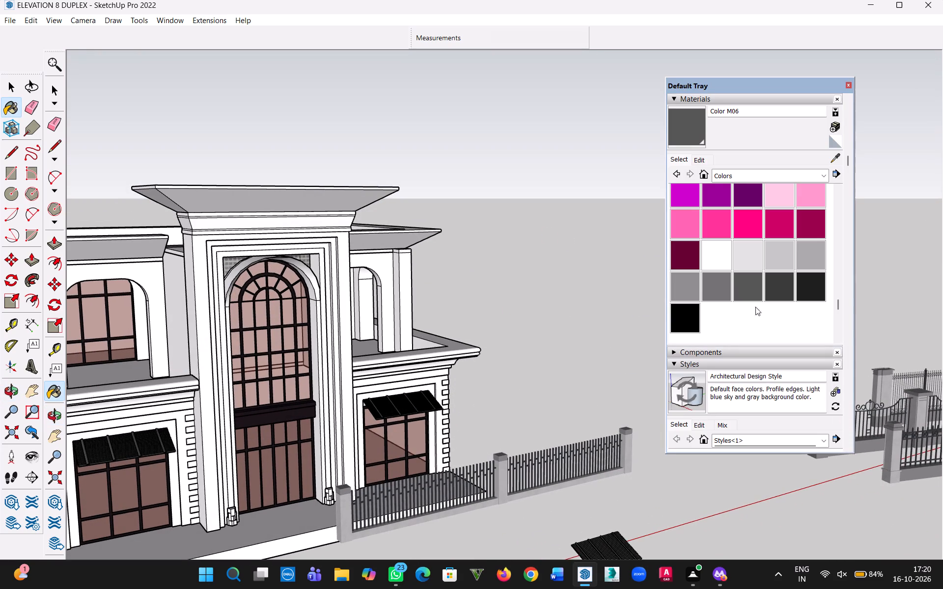
{"action": "left_click", "coordinate": [833, 159]}
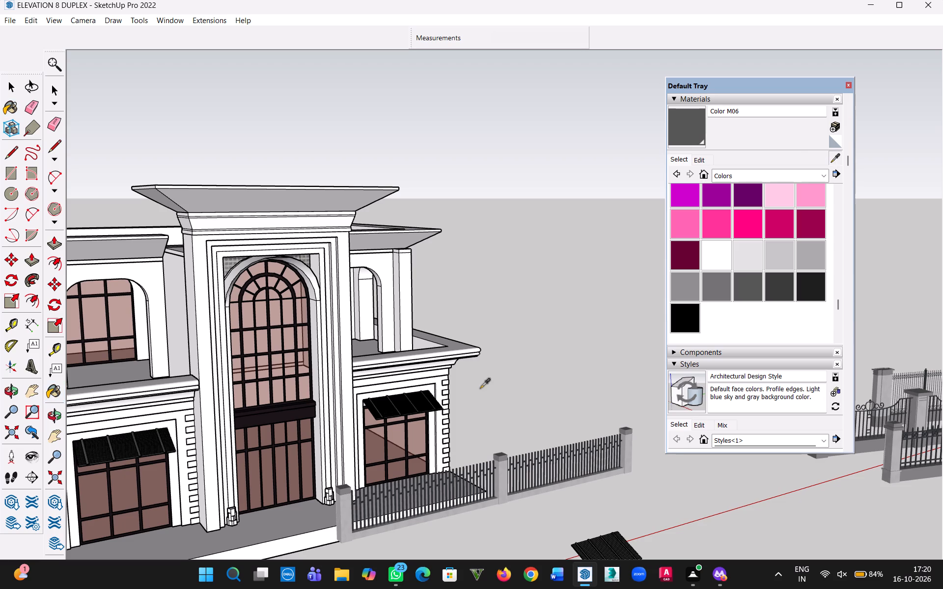
{"action": "left_click", "coordinate": [404, 410]}
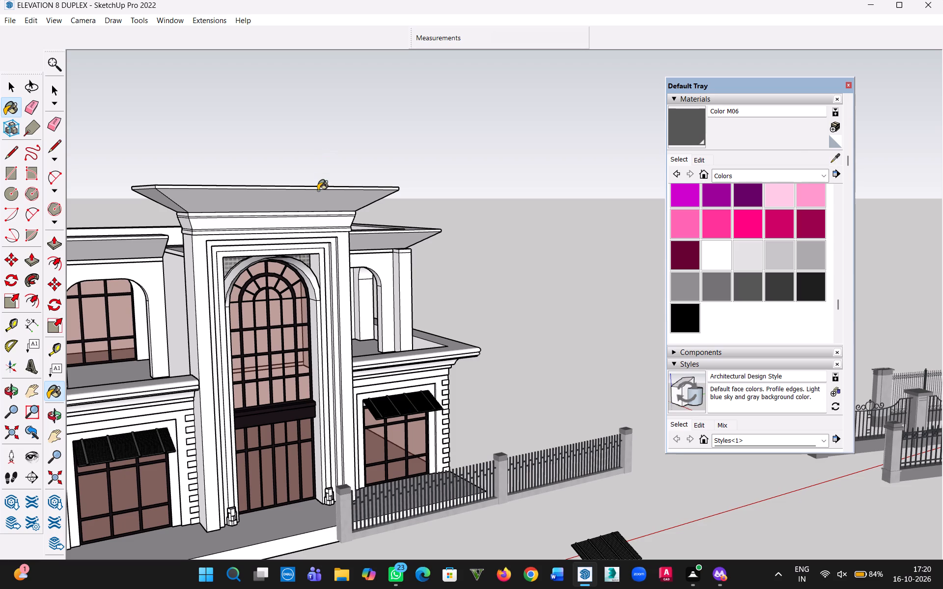
{"action": "left_click", "coordinate": [305, 201]}
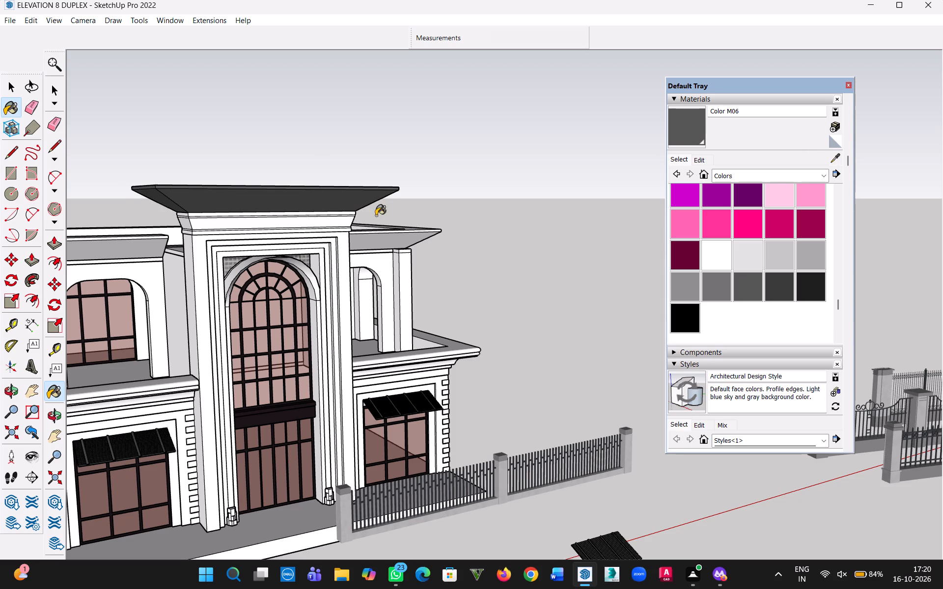
{"action": "left_click", "coordinate": [384, 241]}
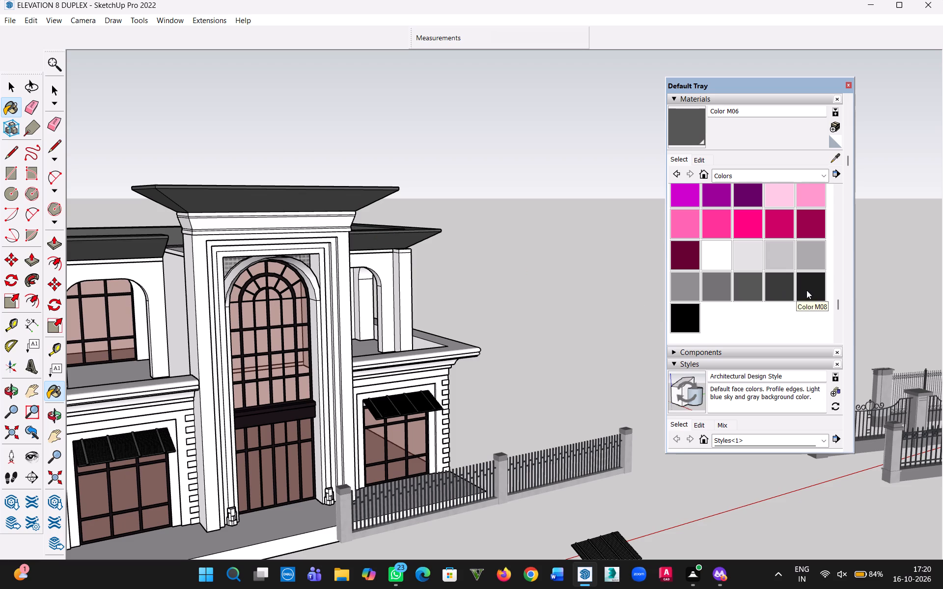
{"action": "left_click", "coordinate": [832, 159]}
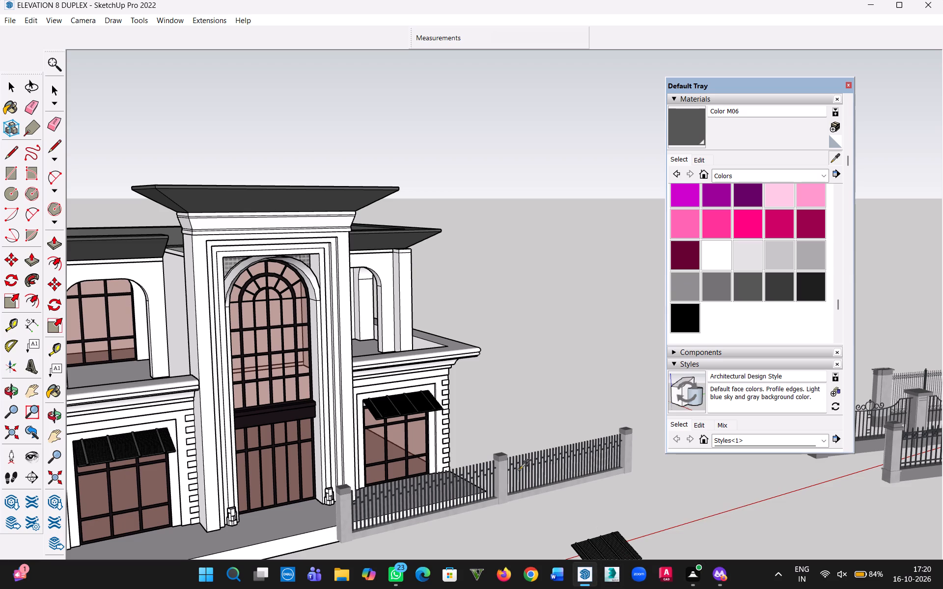
Switch to 3D Warehouse in the browser and search its models for "villa".
{"action": "left_click", "coordinate": [721, 574]}
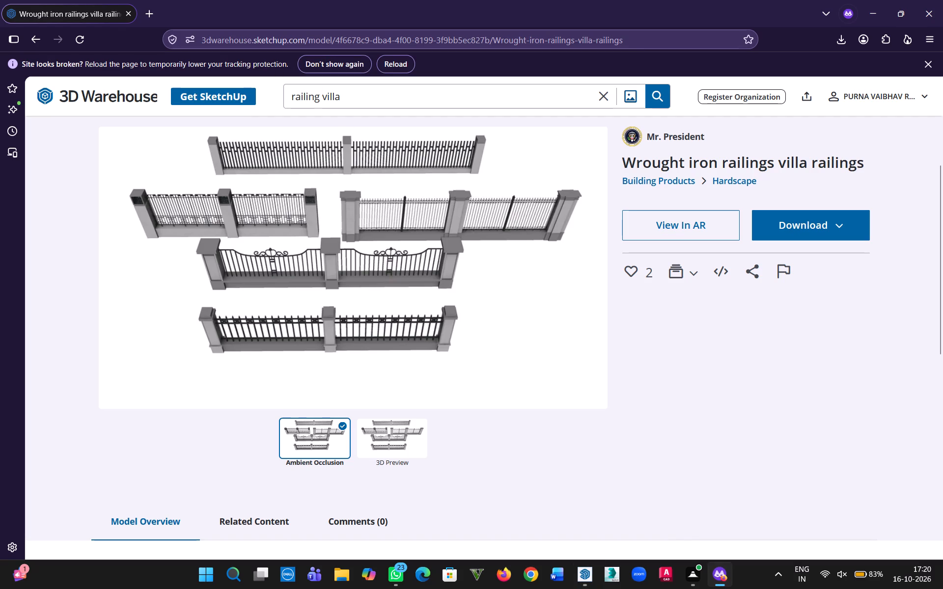
{"action": "left_click_drag", "start_coordinate": [320, 105], "coordinate": [216, 96]}
{"action": "key", "text": "BackSpace"}
{"action": "key", "text": "Return"}
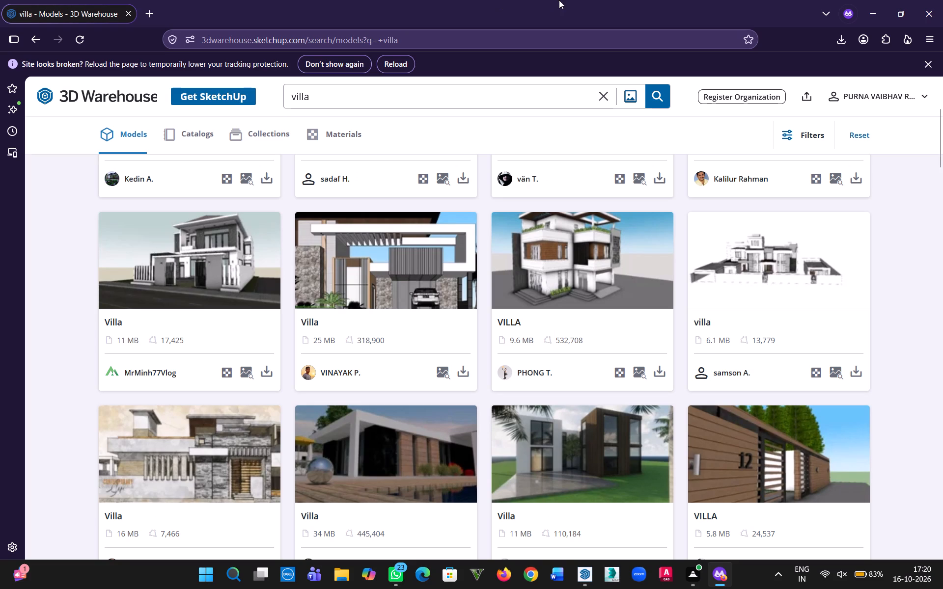
Find the 3.6 MB beige villa with tall arched windows in the results and download it as a SketchUp file.
{"action": "left_click_drag", "start_coordinate": [942, 157], "coordinate": [942, 215]}
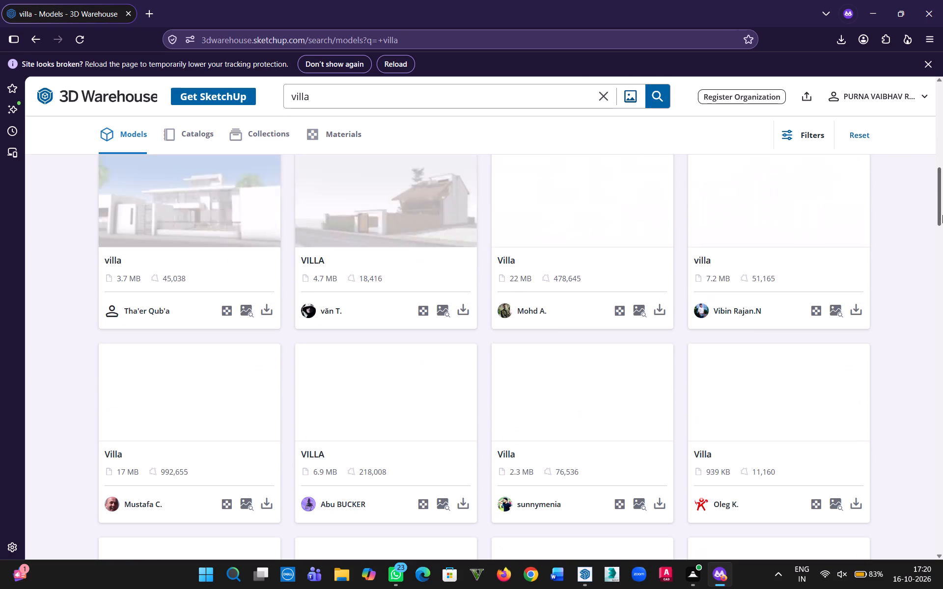
{"action": "left_click_drag", "start_coordinate": [942, 215], "coordinate": [942, 254]}
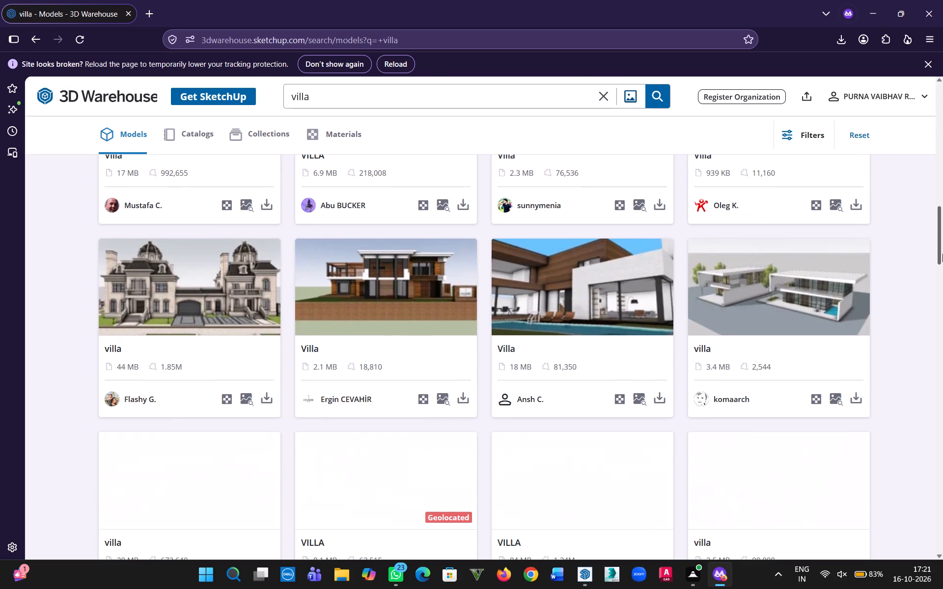
{"action": "left_click_drag", "start_coordinate": [942, 254], "coordinate": [942, 276]}
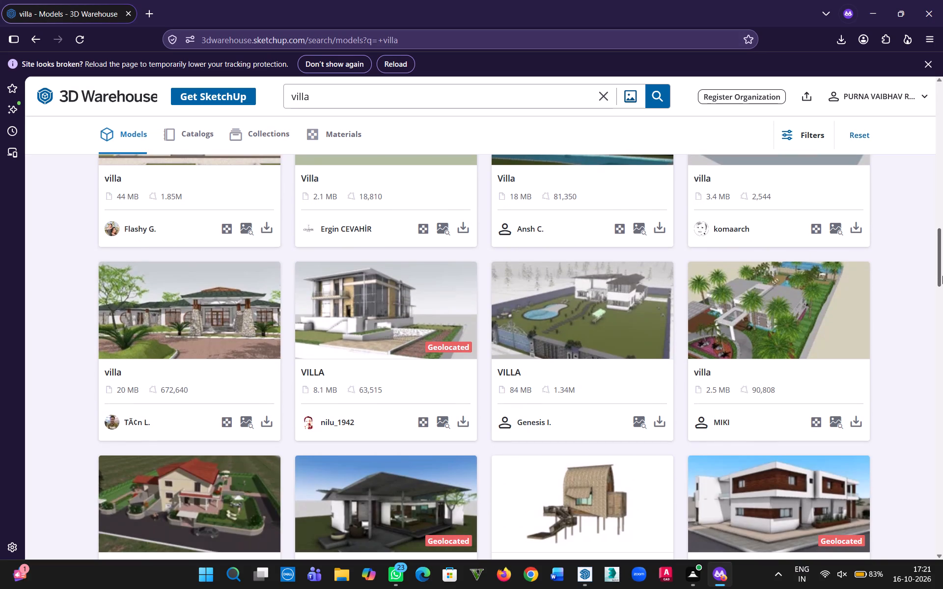
{"action": "left_click_drag", "start_coordinate": [942, 276], "coordinate": [942, 321]}
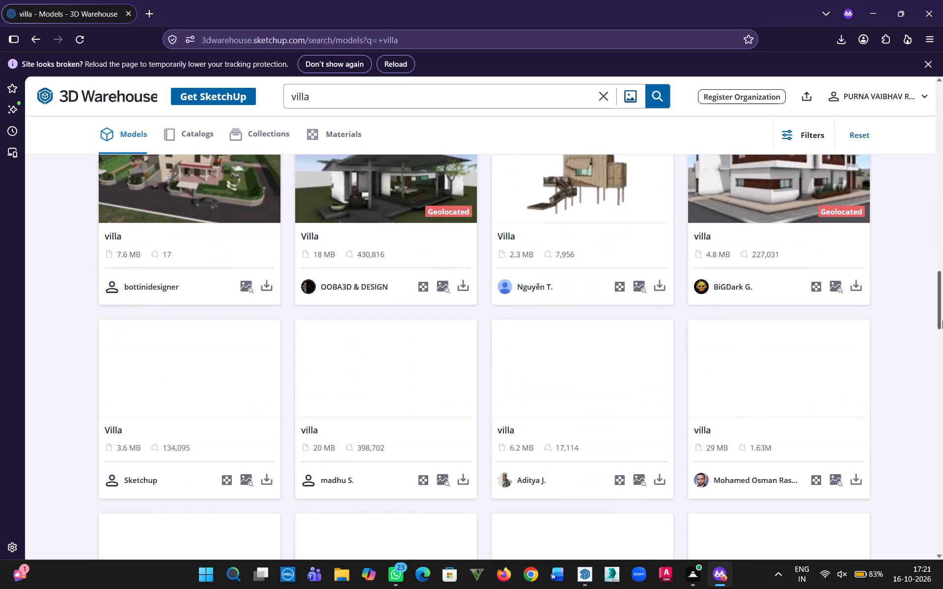
{"action": "left_click_drag", "start_coordinate": [942, 321], "coordinate": [940, 308]}
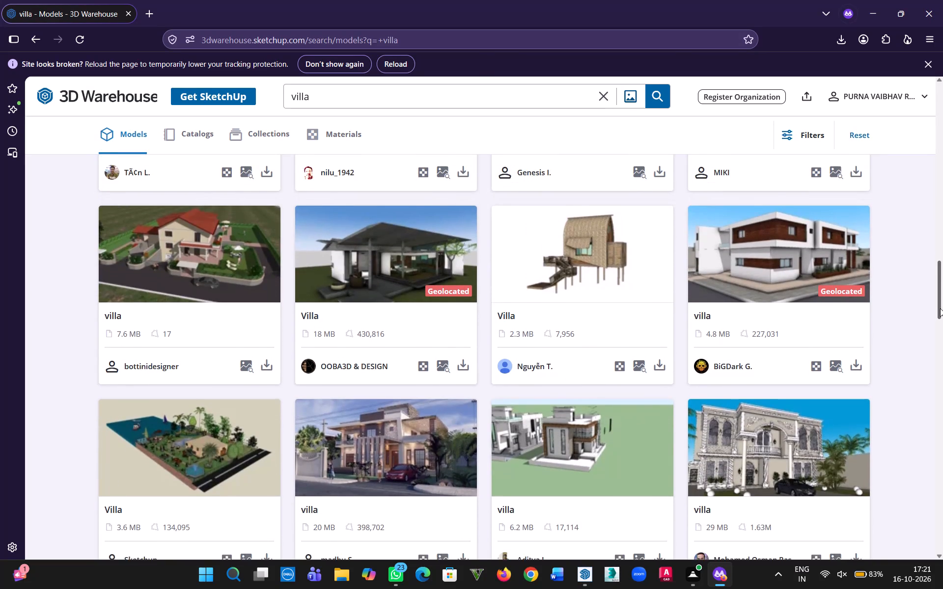
{"action": "left_click_drag", "start_coordinate": [940, 308], "coordinate": [942, 351]}
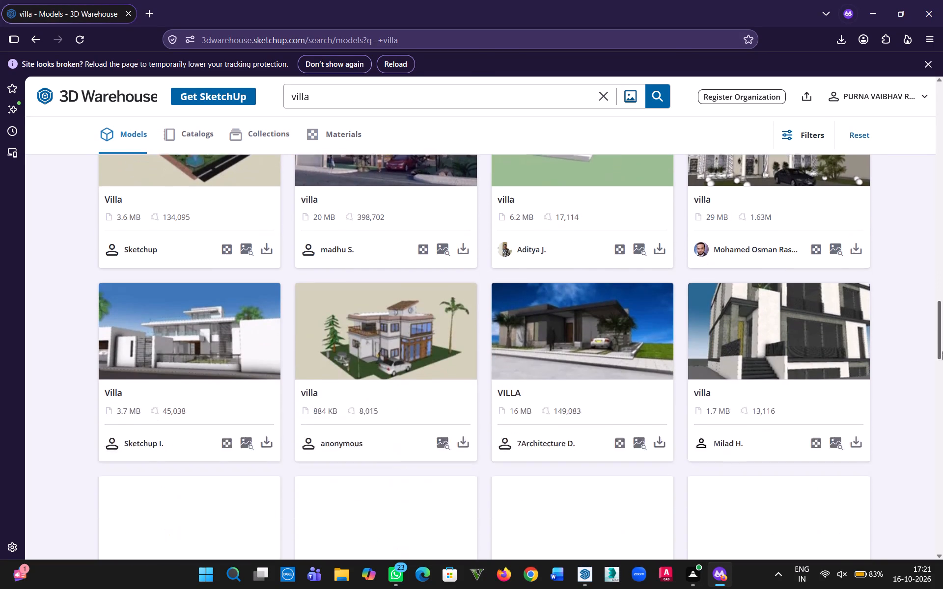
{"action": "left_click_drag", "start_coordinate": [942, 351], "coordinate": [942, 372]}
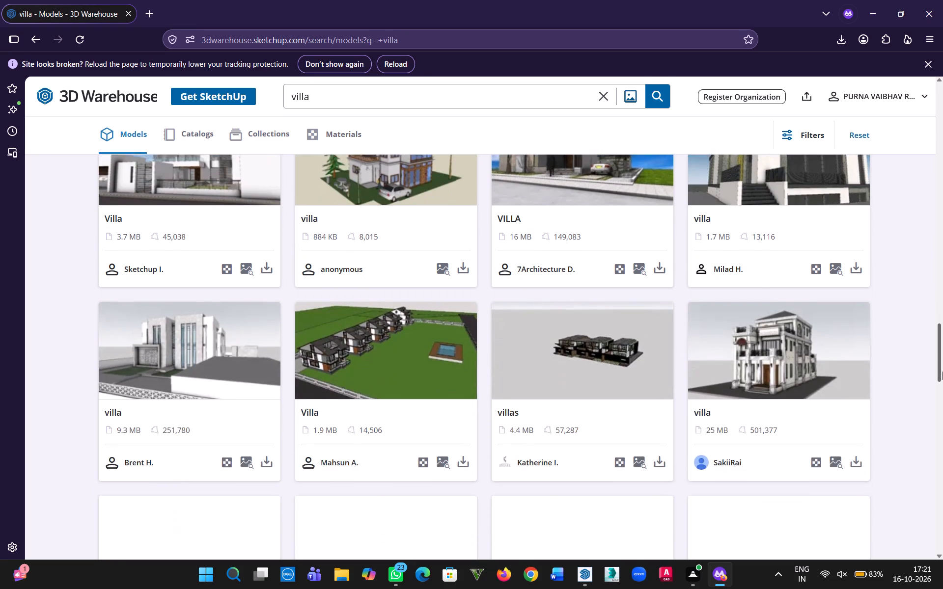
{"action": "left_click_drag", "start_coordinate": [942, 372], "coordinate": [942, 418]}
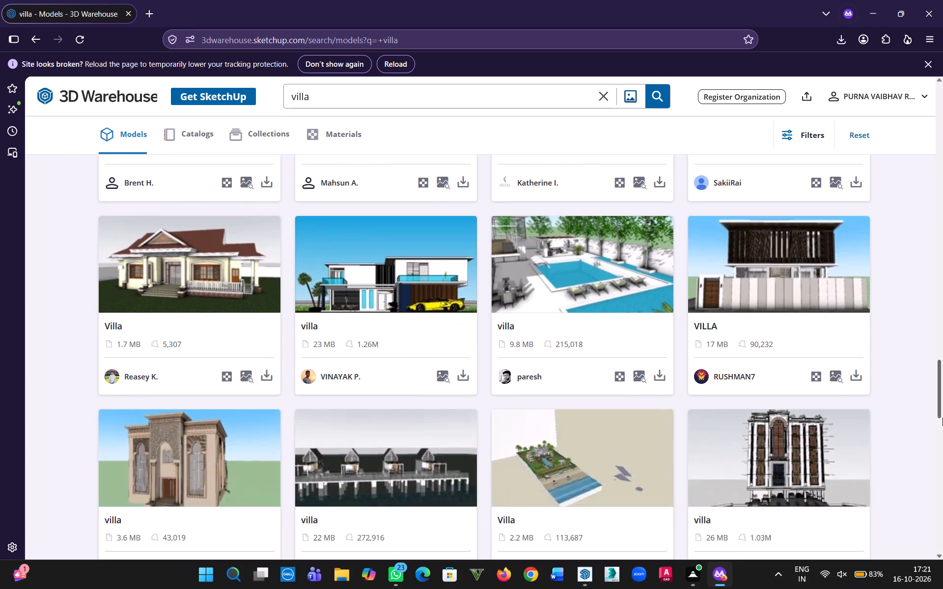
{"action": "left_click_drag", "start_coordinate": [942, 418], "coordinate": [942, 420]}
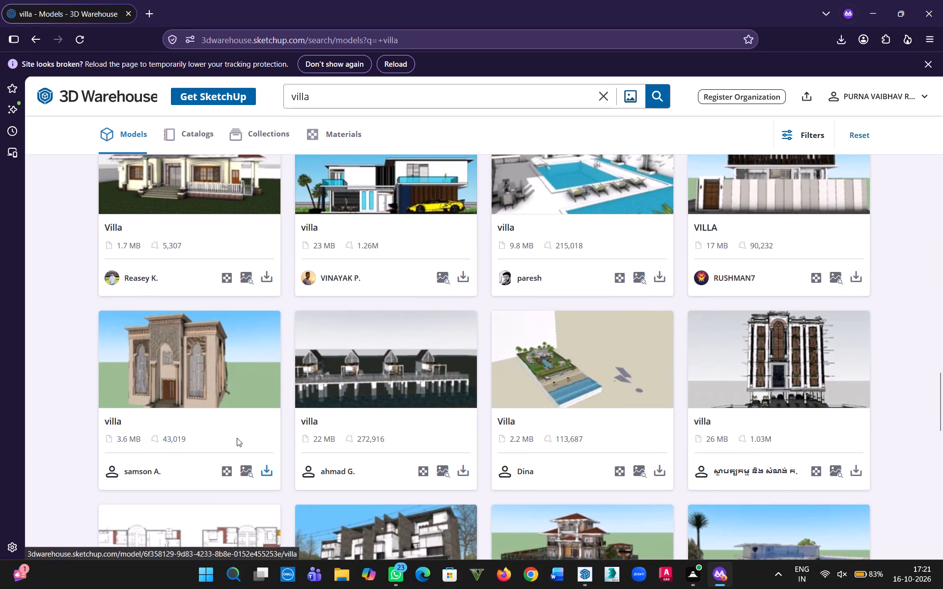
{"action": "left_click", "coordinate": [275, 475]}
{"action": "left_click", "coordinate": [300, 372]}
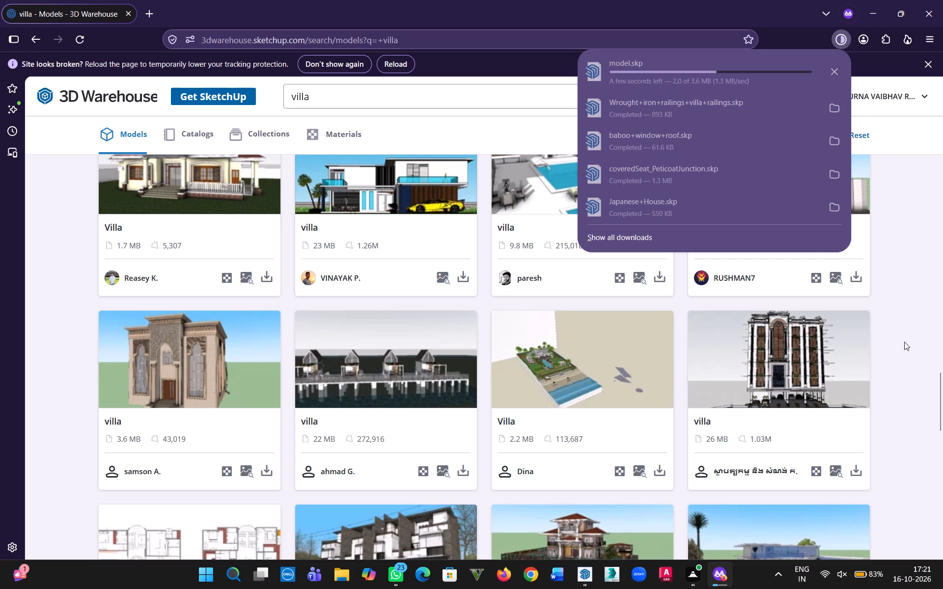
Inspect the model page of the white multi-storey villa with a tall arched central window, and return to the results.
{"action": "left_click", "coordinate": [770, 345]}
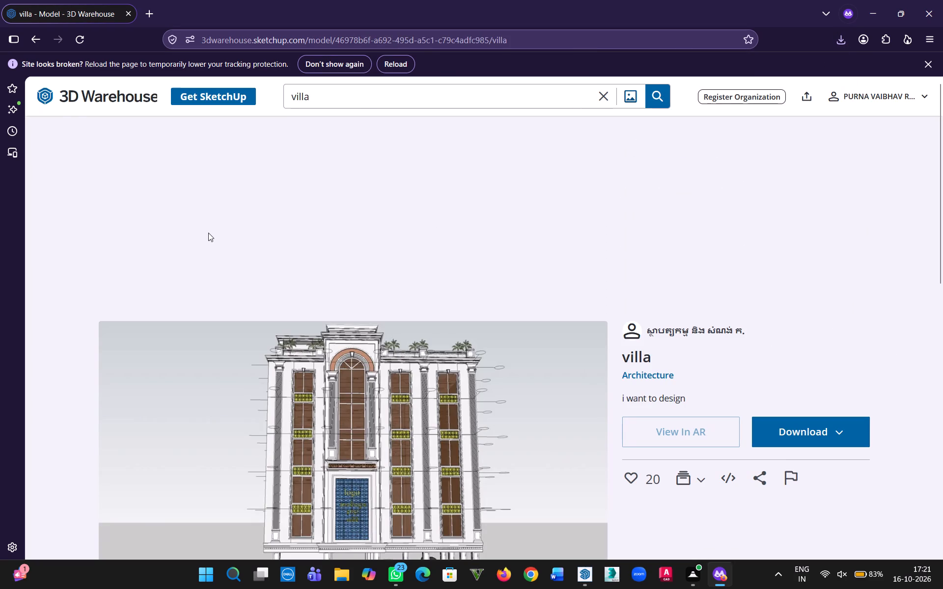
{"action": "left_click", "coordinate": [33, 39]}
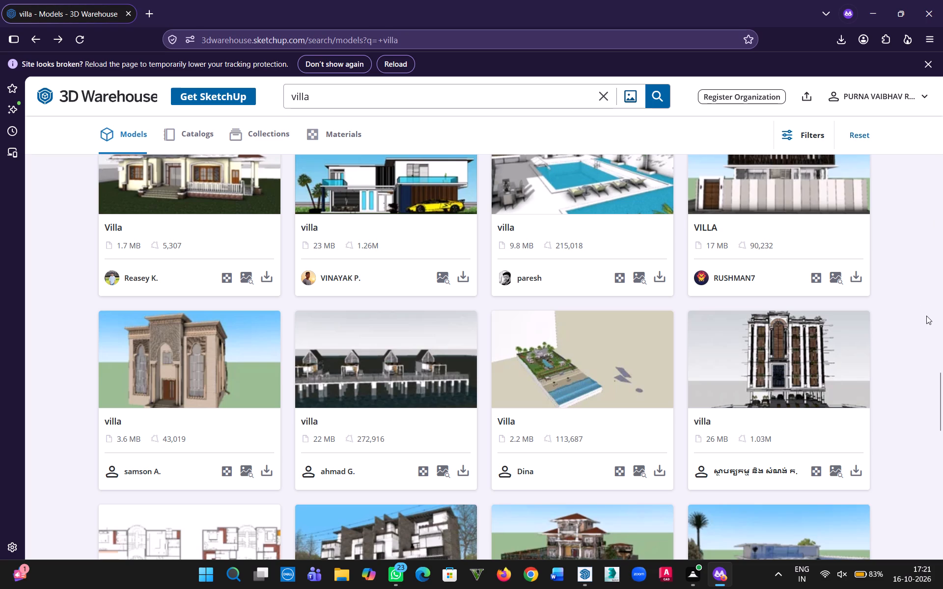
Look through the remaining villa results, load more models, and examine them for a suitable classical villa.
{"action": "left_click_drag", "start_coordinate": [937, 391], "coordinate": [937, 432]}
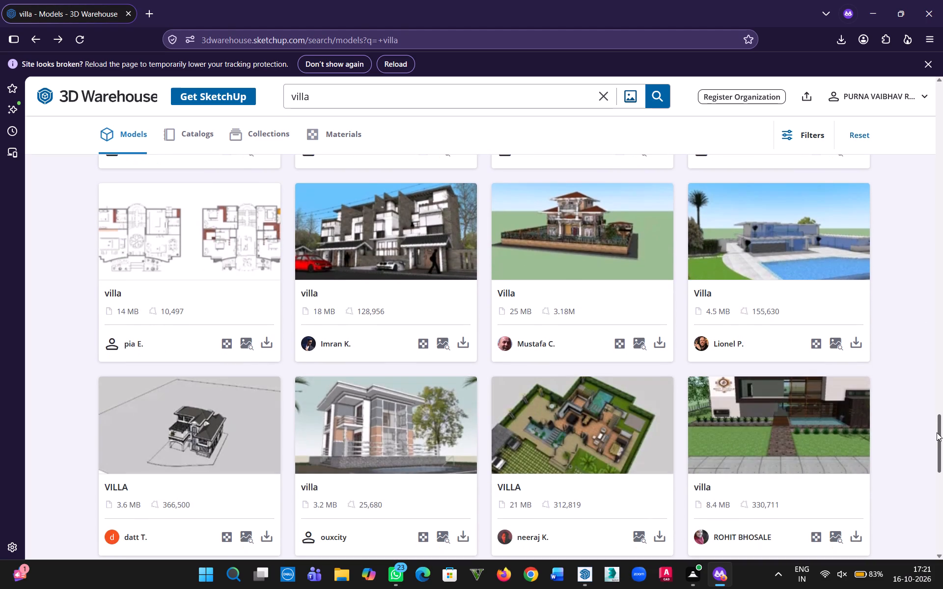
{"action": "left_click_drag", "start_coordinate": [937, 432], "coordinate": [942, 454]}
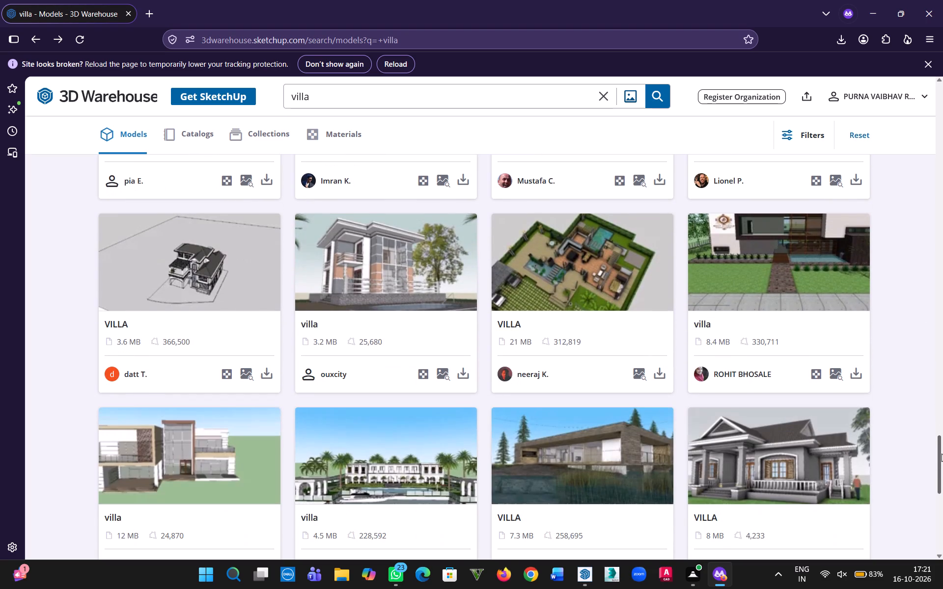
{"action": "left_click_drag", "start_coordinate": [942, 454], "coordinate": [942, 472]}
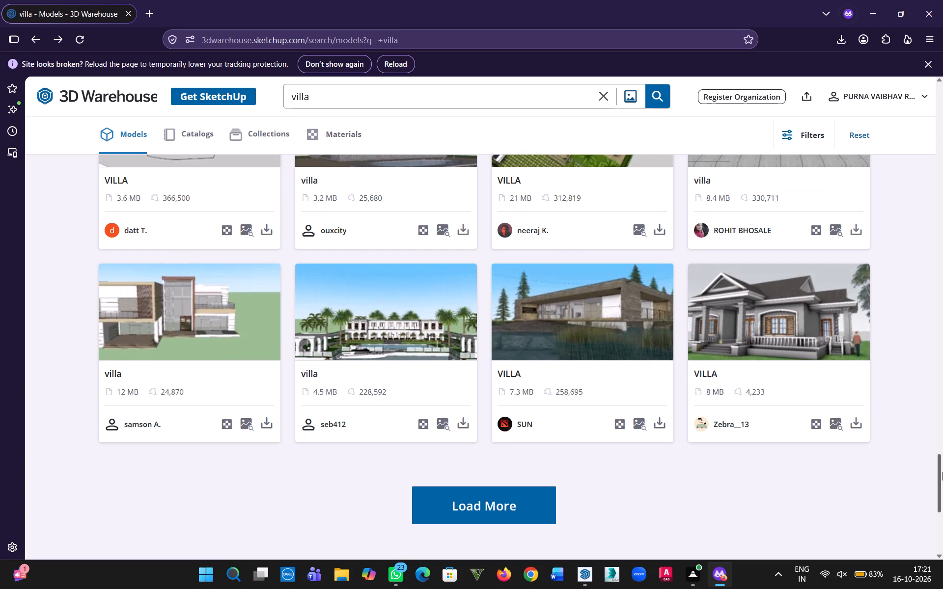
{"action": "left_click_drag", "start_coordinate": [942, 472], "coordinate": [942, 473]}
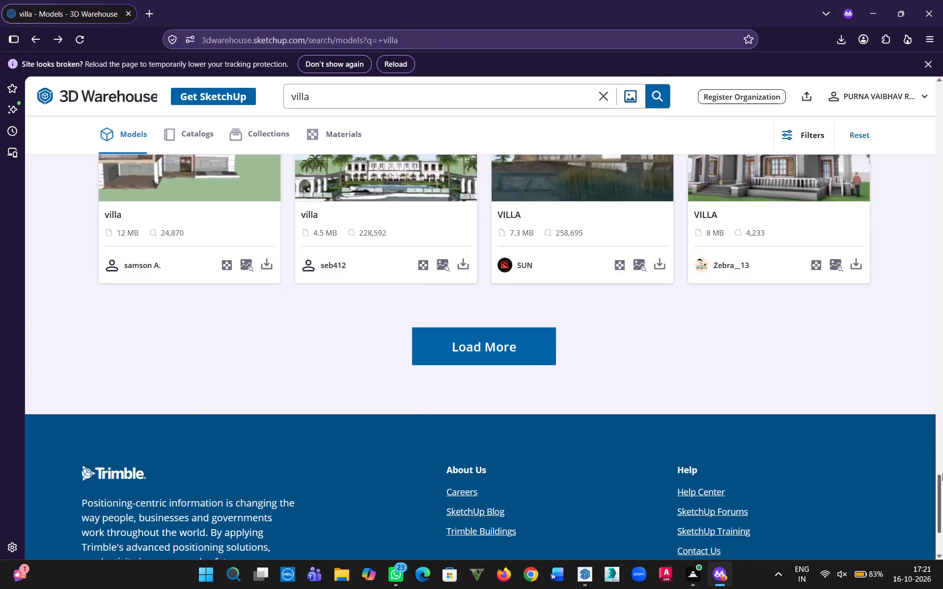
{"action": "left_click_drag", "start_coordinate": [942, 473], "coordinate": [942, 467]}
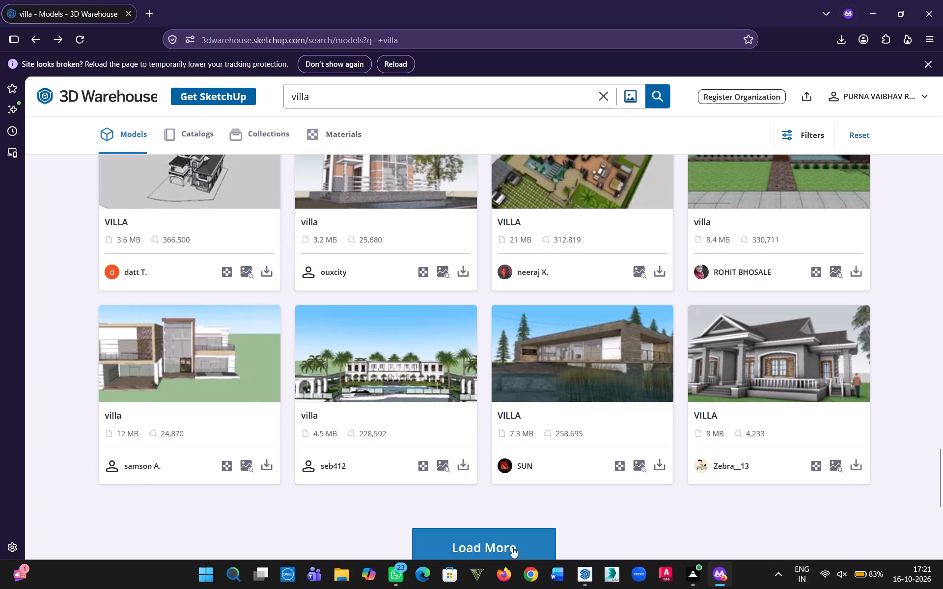
{"action": "left_click", "coordinate": [512, 547]}
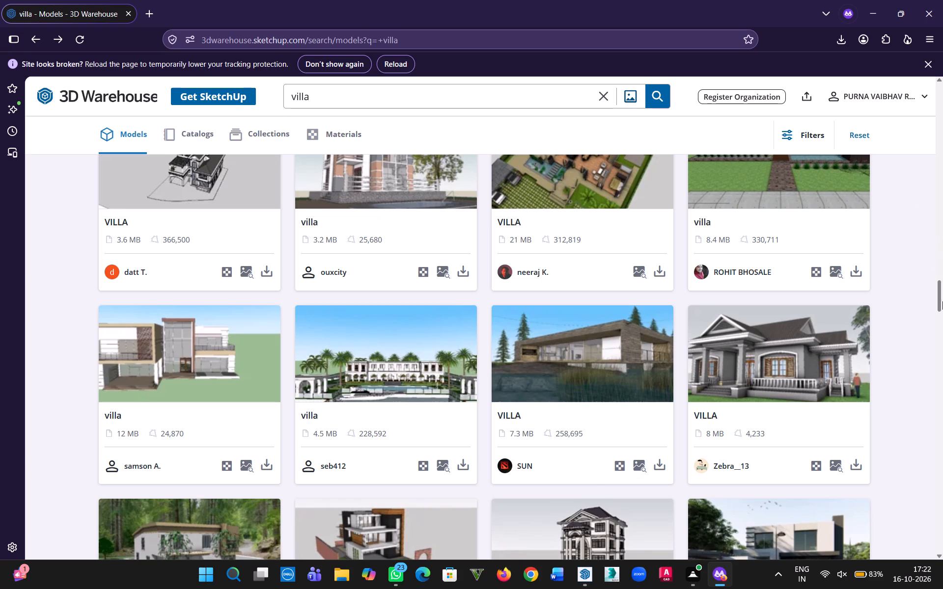
{"action": "left_click_drag", "start_coordinate": [942, 301], "coordinate": [942, 331]}
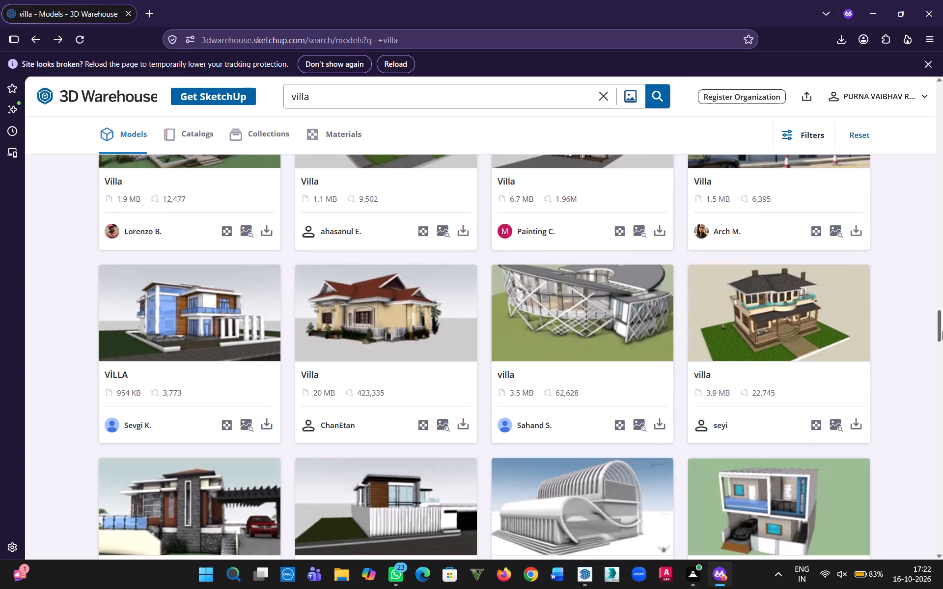
{"action": "left_click_drag", "start_coordinate": [942, 331], "coordinate": [942, 348]}
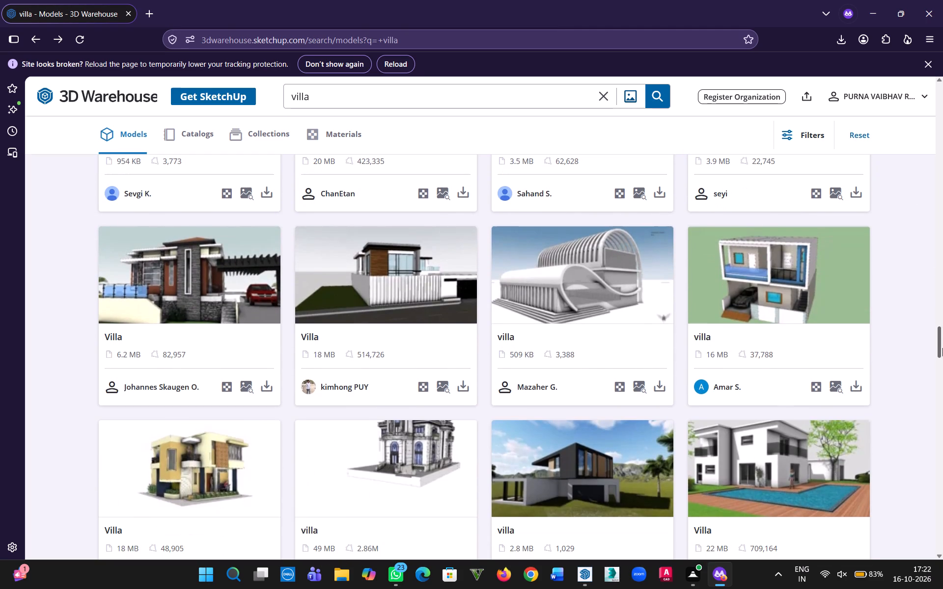
{"action": "left_click_drag", "start_coordinate": [942, 348], "coordinate": [942, 379]}
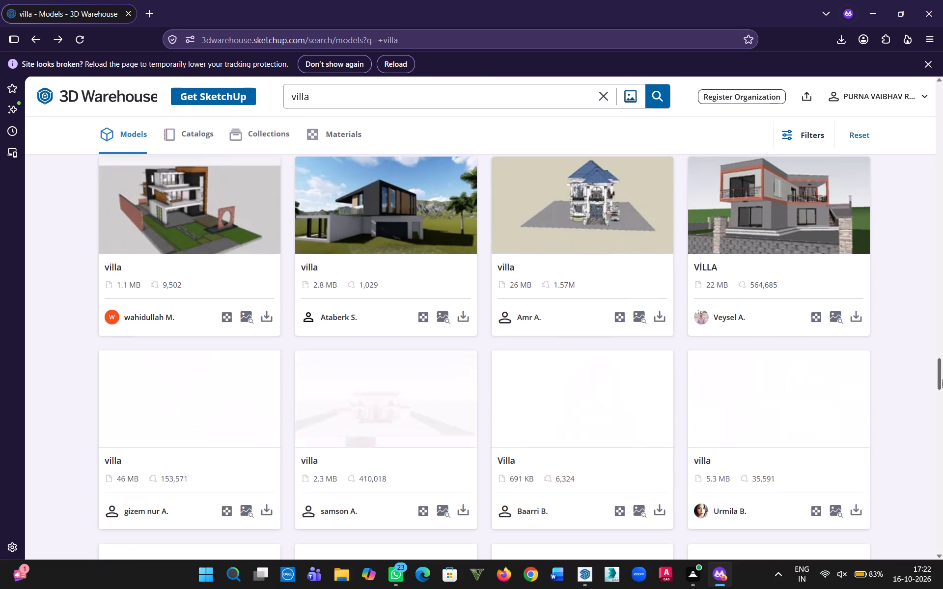
{"action": "left_click_drag", "start_coordinate": [942, 379], "coordinate": [942, 386]}
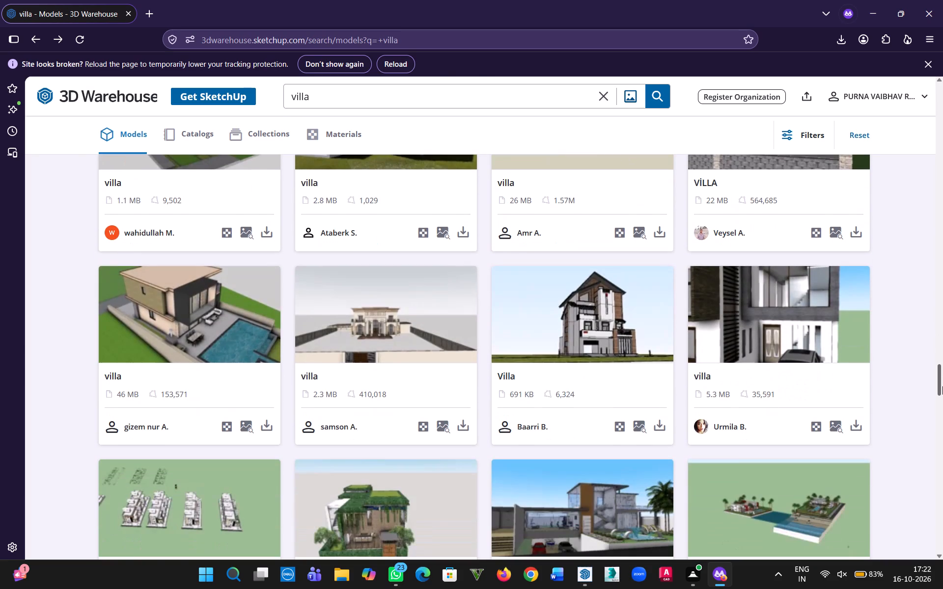
{"action": "left_click_drag", "start_coordinate": [942, 386], "coordinate": [942, 388]}
Open the 2.3 MB classical villa described as a family residence and try to download its SketchUp model.
{"action": "left_click", "coordinate": [393, 287]}
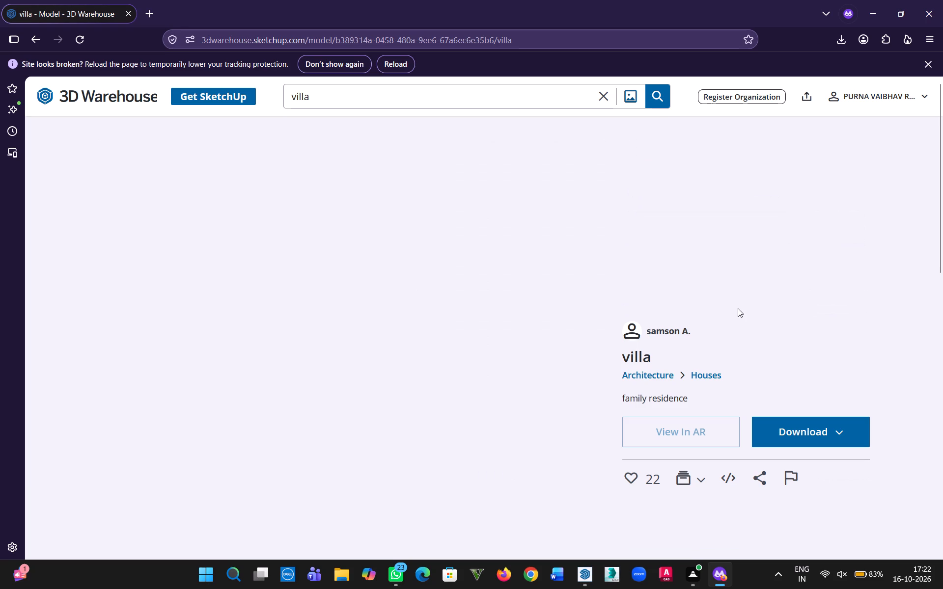
{"action": "left_click_drag", "start_coordinate": [942, 229], "coordinate": [942, 289]}
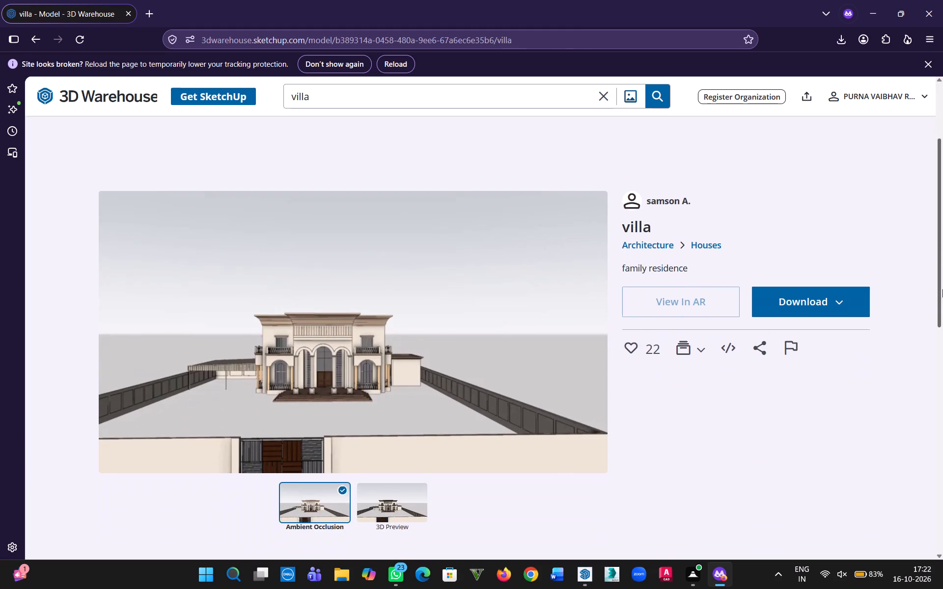
{"action": "left_click_drag", "start_coordinate": [942, 289], "coordinate": [942, 302]}
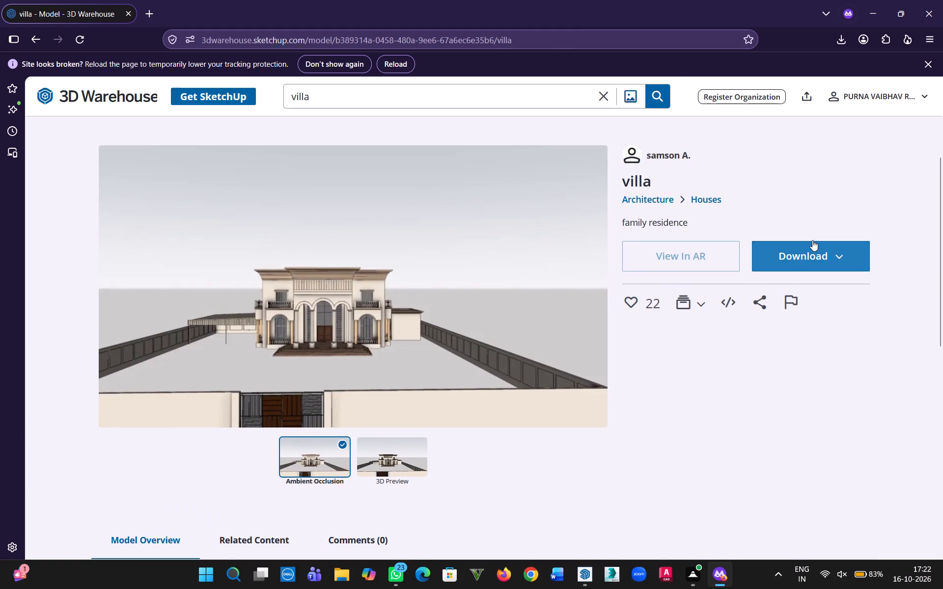
{"action": "left_click", "coordinate": [813, 248]}
{"action": "left_click", "coordinate": [793, 287]}
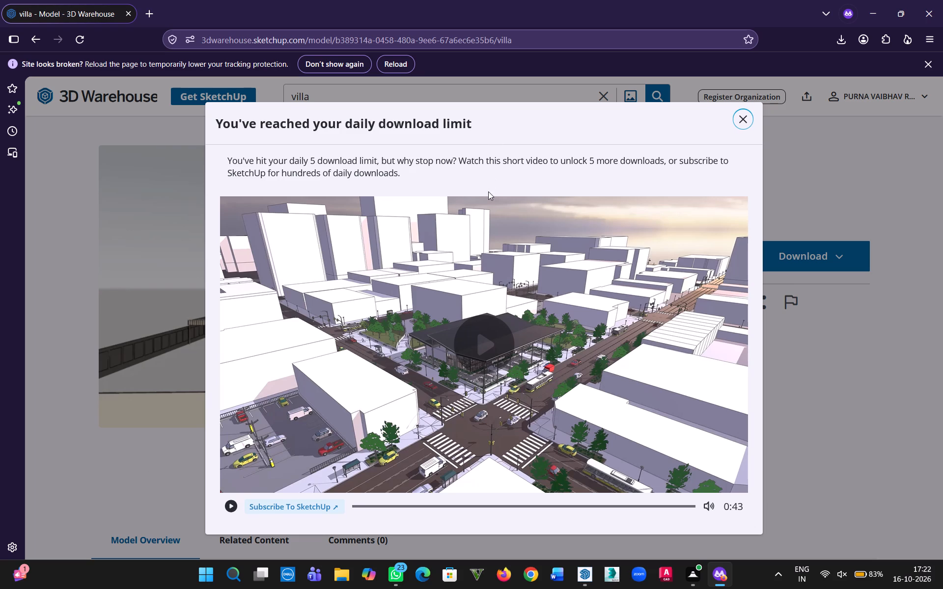
Play the short promotional video to unlock five more model downloads.
{"action": "left_click", "coordinate": [487, 353]}
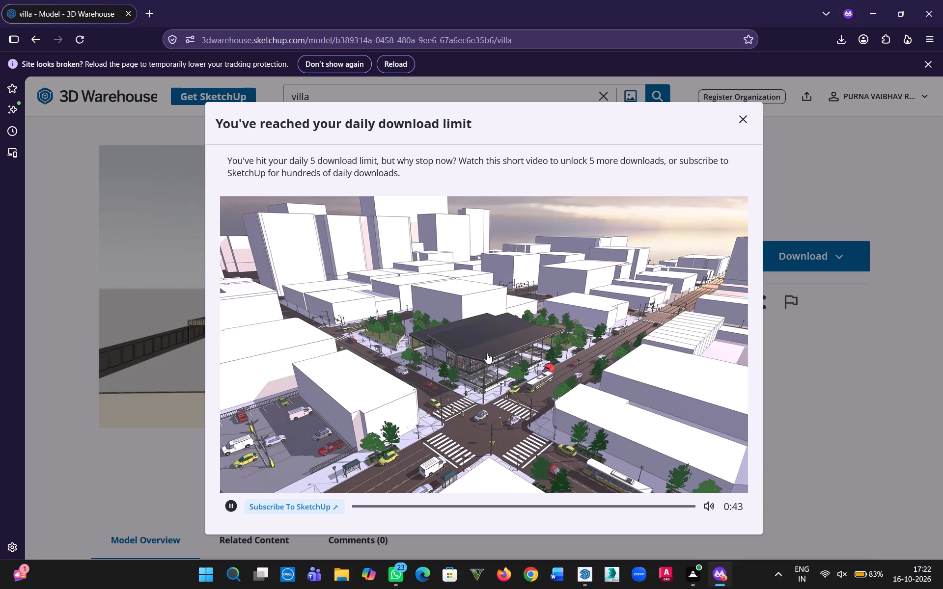
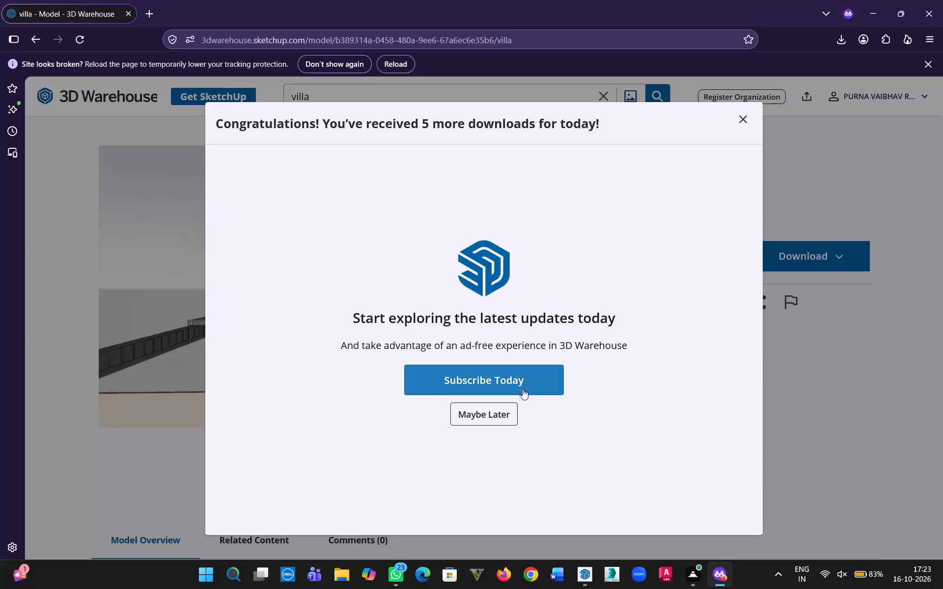
Dismiss the subscription offer, download the family-residence classical villa as a SketchUp model, and switch back to SketchUp.
{"action": "left_click", "coordinate": [487, 417]}
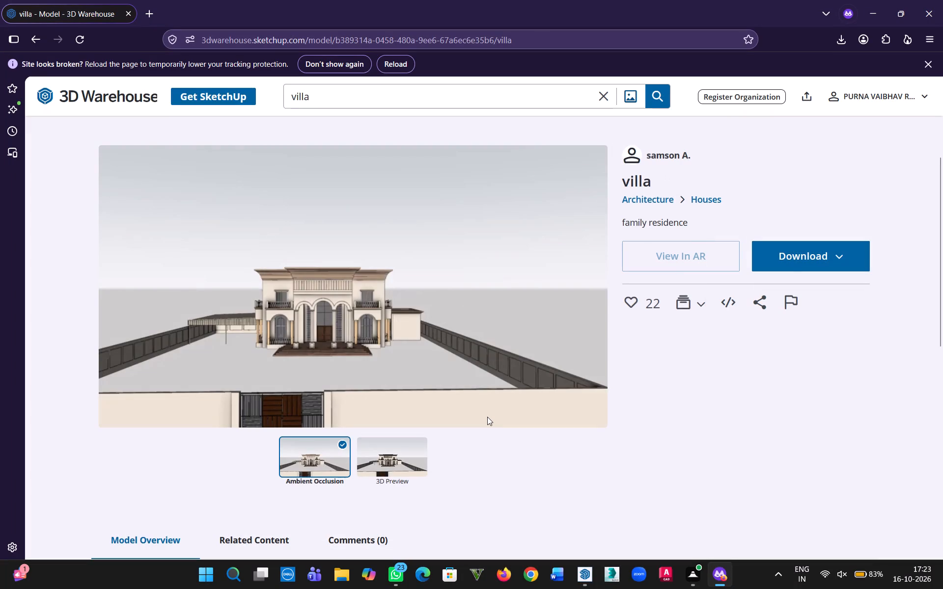
{"action": "left_click", "coordinate": [783, 270]}
{"action": "left_click", "coordinate": [780, 291]}
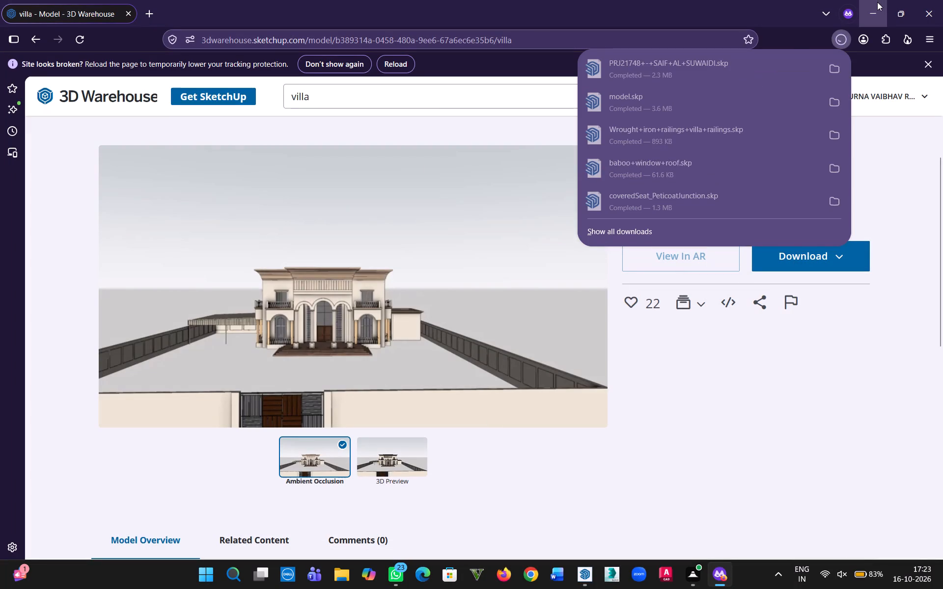
{"action": "left_click", "coordinate": [876, 5]}
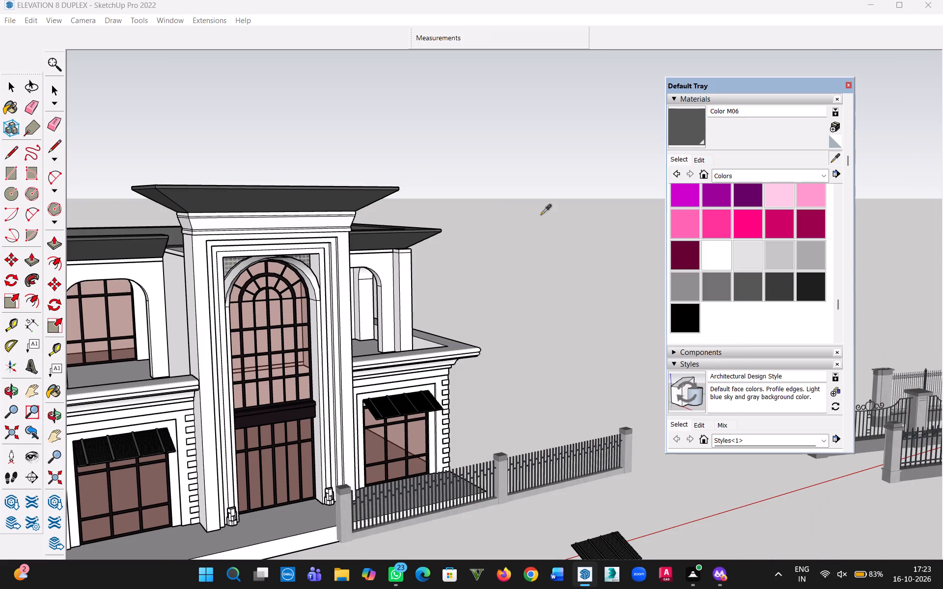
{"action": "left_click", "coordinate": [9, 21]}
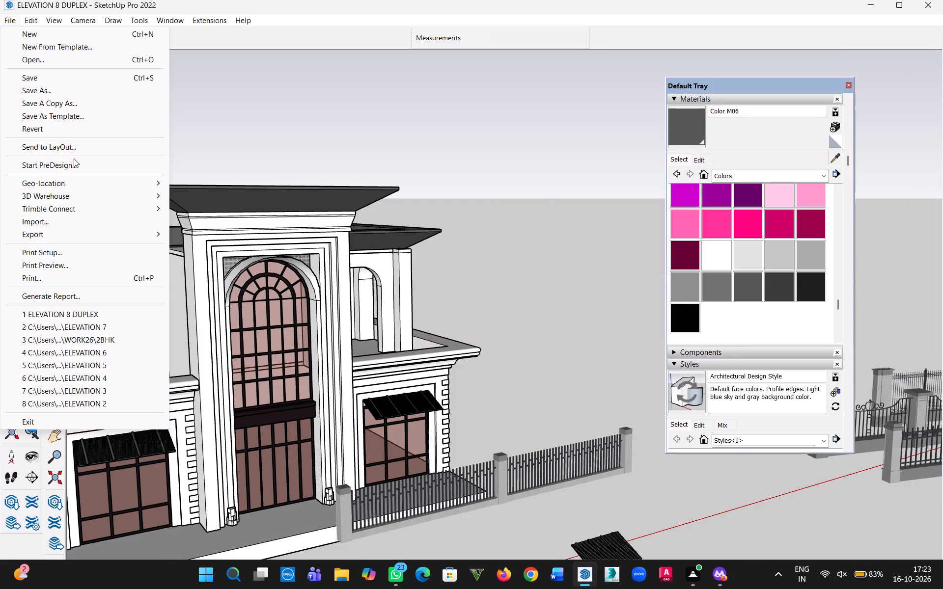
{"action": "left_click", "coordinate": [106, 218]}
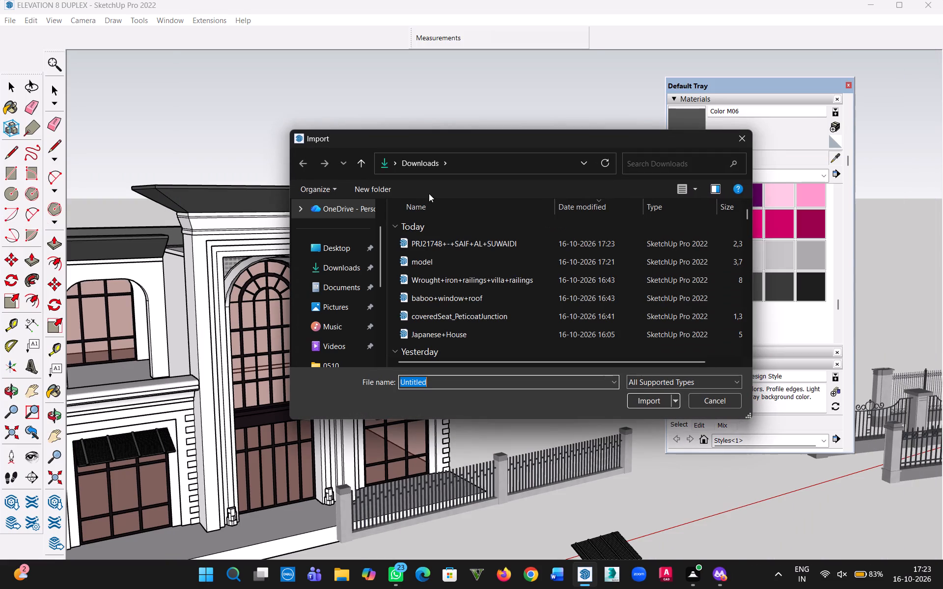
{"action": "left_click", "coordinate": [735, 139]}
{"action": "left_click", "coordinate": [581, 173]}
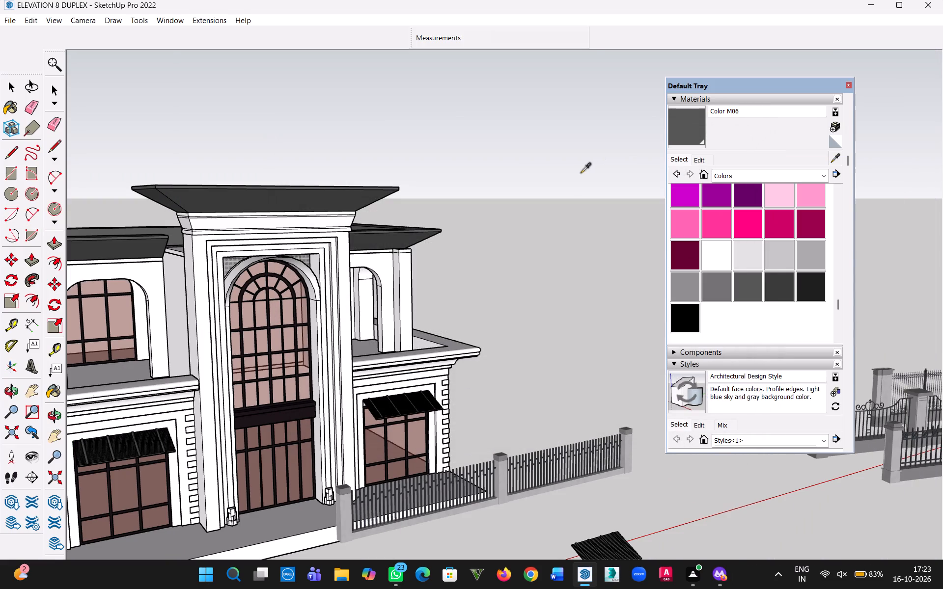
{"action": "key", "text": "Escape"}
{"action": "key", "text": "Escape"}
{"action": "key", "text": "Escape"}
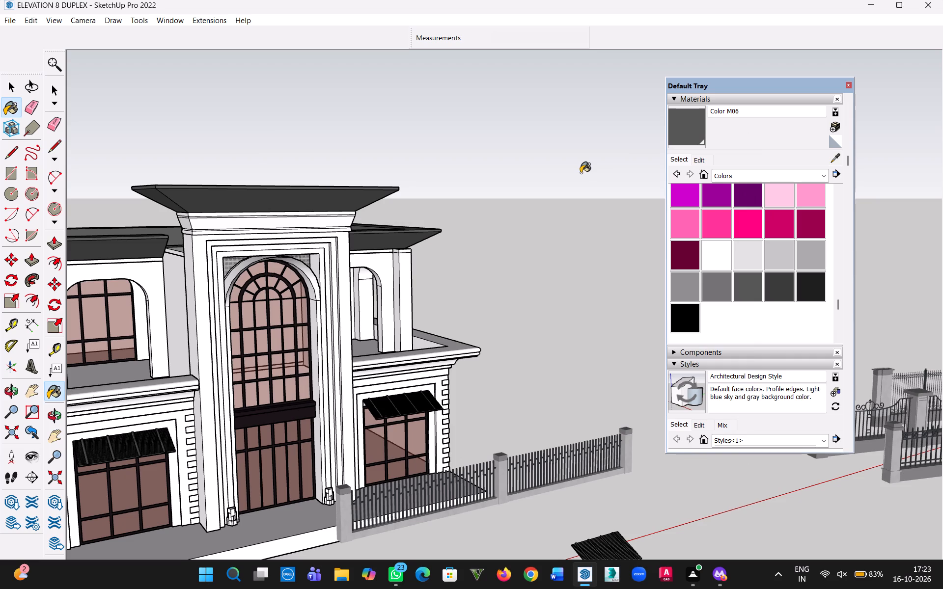
Delete the railing fence in front of the duplex, the loose black awning panel, and the nearest separate fence section.
{"action": "key", "text": "h"}
{"action": "left_click_drag", "start_coordinate": [582, 212], "coordinate": [535, 80]}
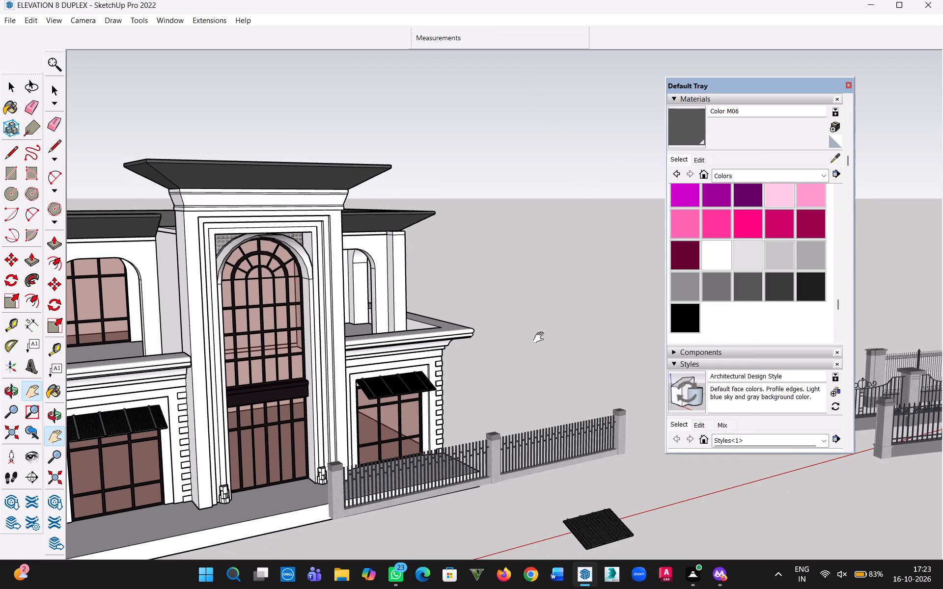
{"action": "left_click_drag", "start_coordinate": [550, 374], "coordinate": [475, 168]}
{"action": "left_click", "coordinate": [481, 235]}
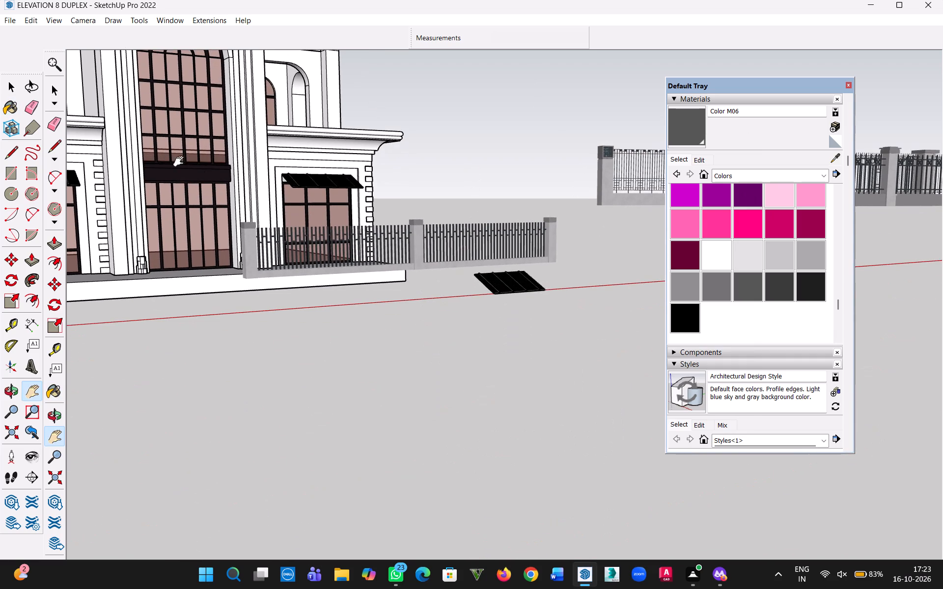
{"action": "left_click", "coordinate": [8, 89]}
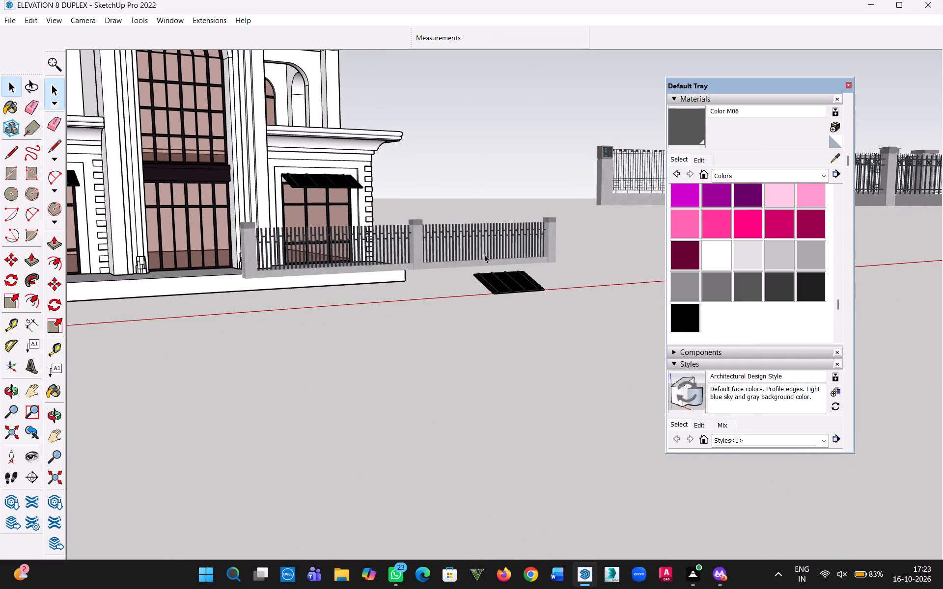
{"action": "left_click", "coordinate": [487, 252]}
{"action": "key", "text": "Delete"}
{"action": "left_click", "coordinate": [503, 284]}
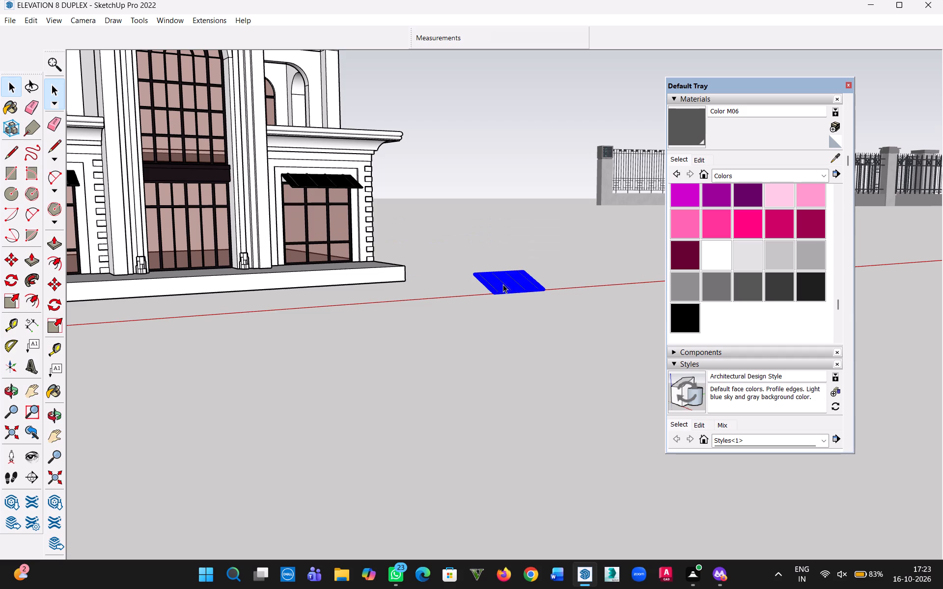
{"action": "key", "text": "Delete"}
{"action": "left_click", "coordinate": [628, 187]}
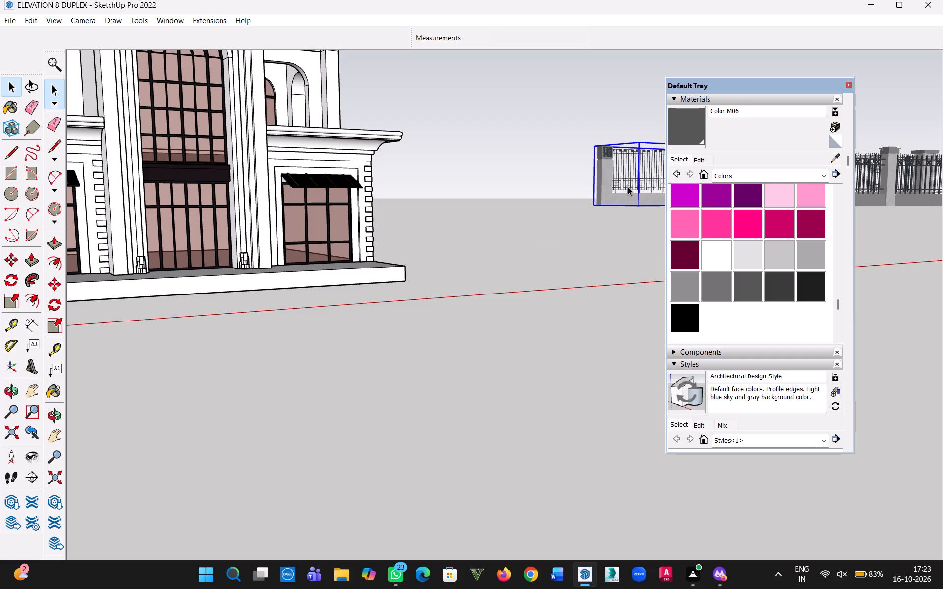
{"action": "key", "text": "Delete"}
Delete all the remaining wrought-iron gates, railings and pillars standing apart from the duplex along the red axis.
{"action": "scroll", "coordinate": [628, 187], "scroll_direction": "down", "scroll_amount": 4, "text": "ctrl"}
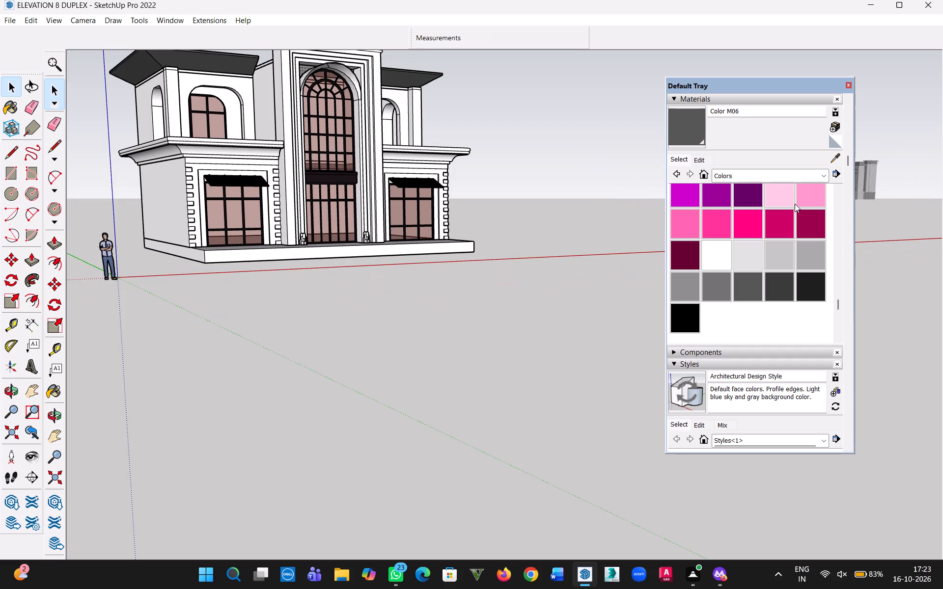
{"action": "key", "text": "h"}
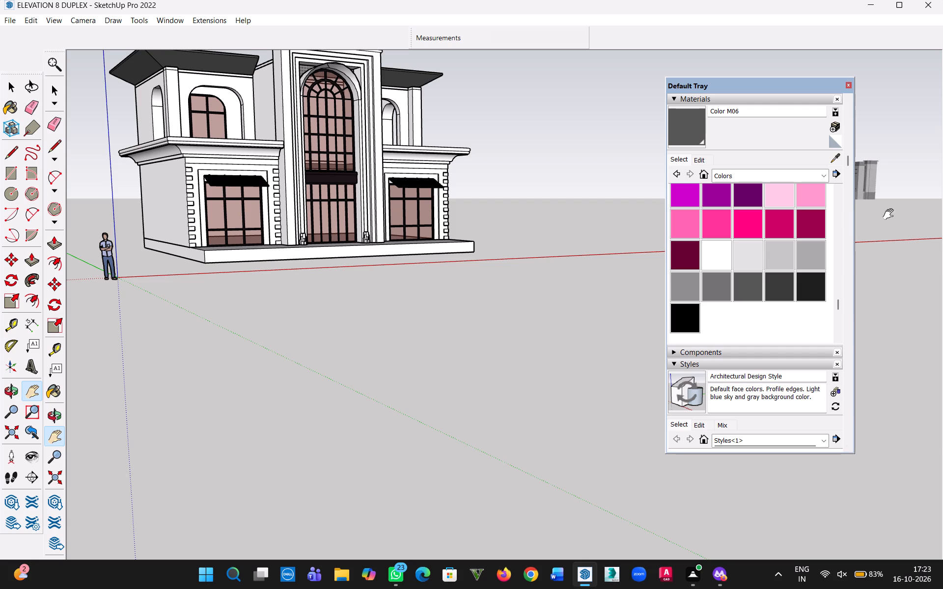
{"action": "left_click_drag", "start_coordinate": [890, 214], "coordinate": [552, 369]}
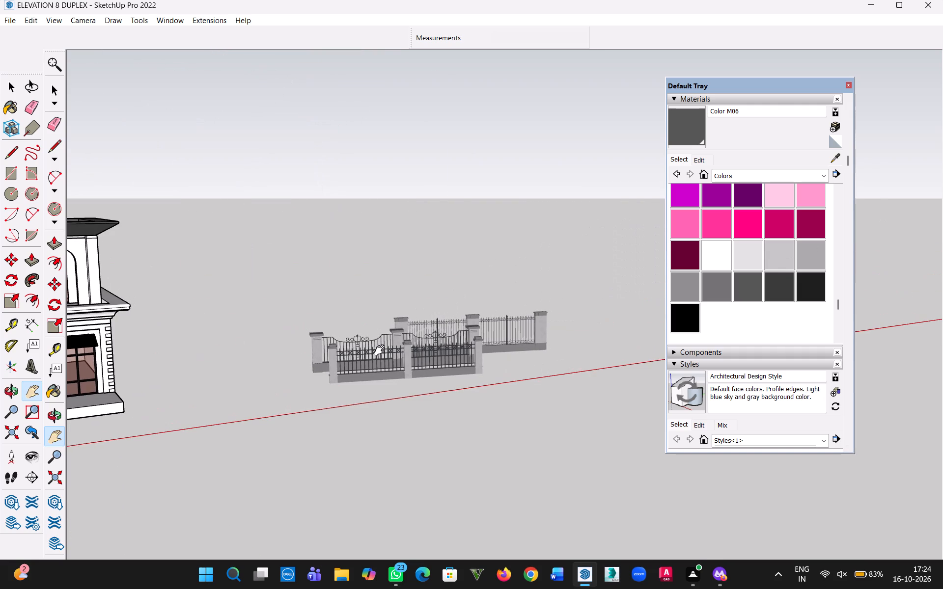
{"action": "key", "text": "Escape"}
{"action": "left_click", "coordinate": [388, 352]}
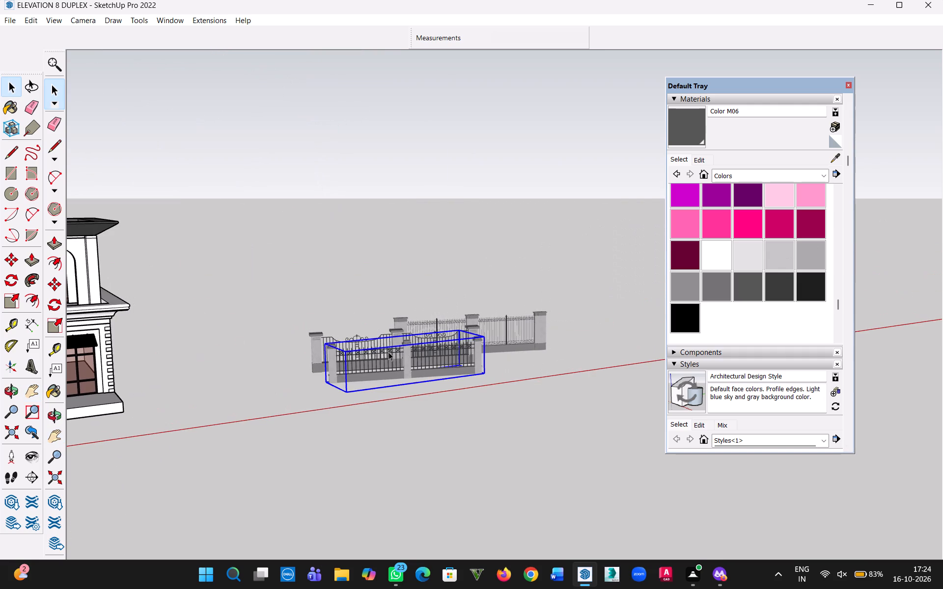
{"action": "key", "text": "Delete"}
{"action": "left_click", "coordinate": [439, 348]}
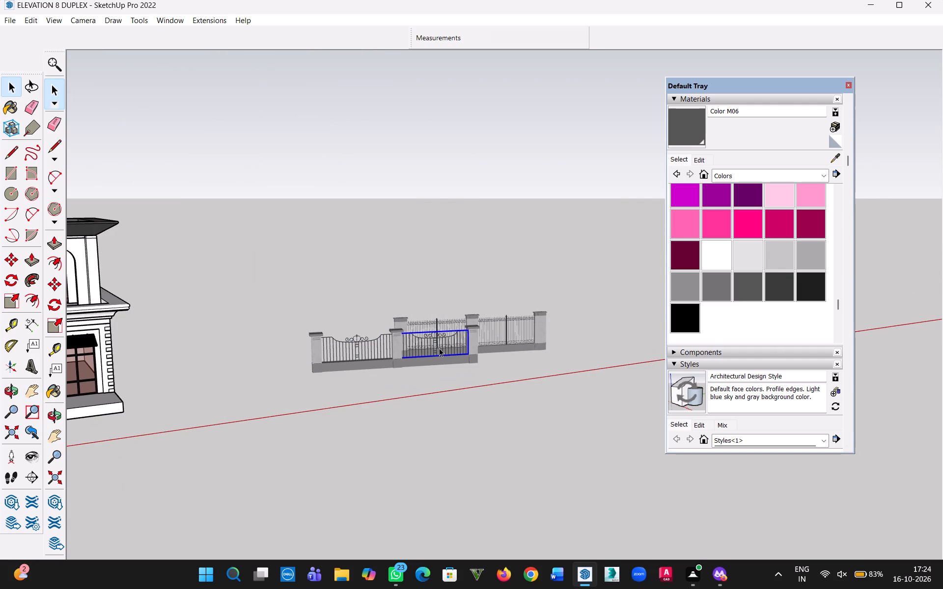
{"action": "left_click_drag", "start_coordinate": [486, 374], "coordinate": [423, 318]}
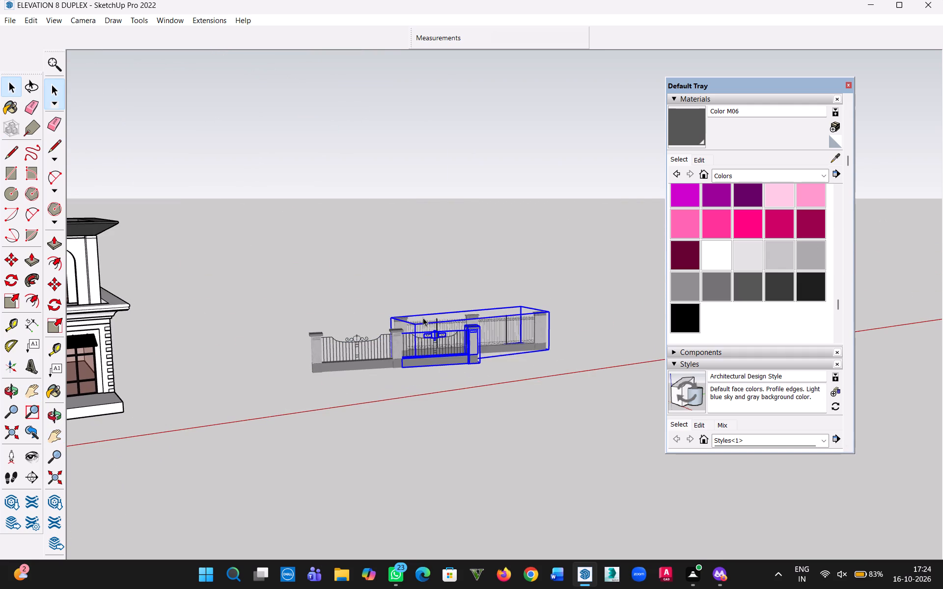
{"action": "key", "text": "Delete"}
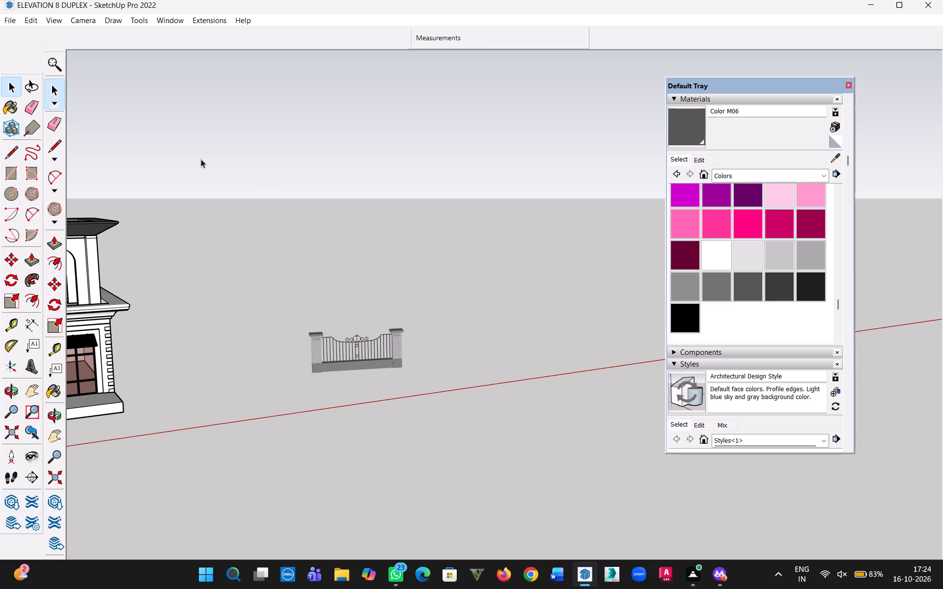
{"action": "left_click_drag", "start_coordinate": [411, 373], "coordinate": [288, 297]}
{"action": "key", "text": "Delete"}
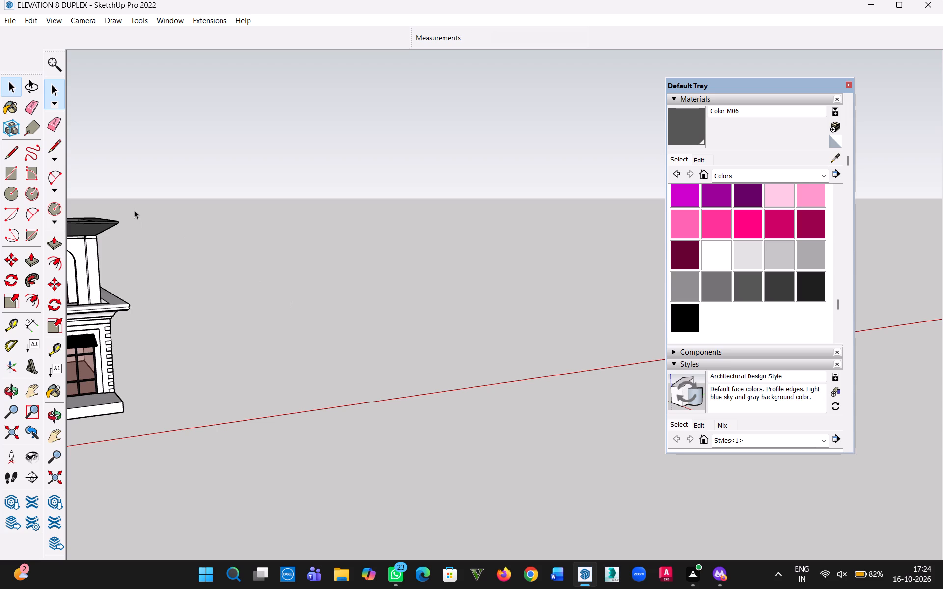
Import the downloaded PRJ21748 villa file from Downloads and place it beside the duplex, behind the red axis.
{"action": "left_click", "coordinate": [14, 19]}
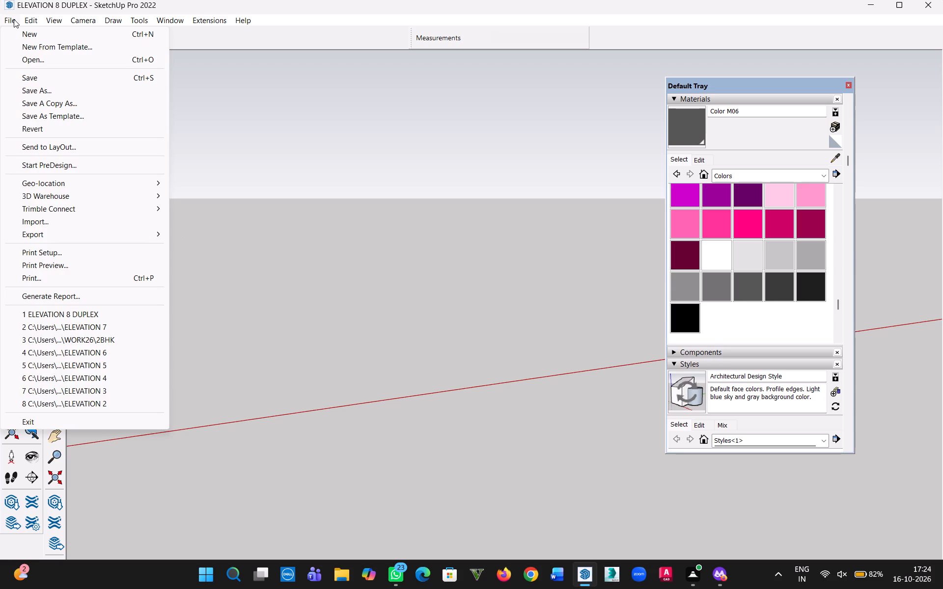
{"action": "left_click", "coordinate": [87, 220]}
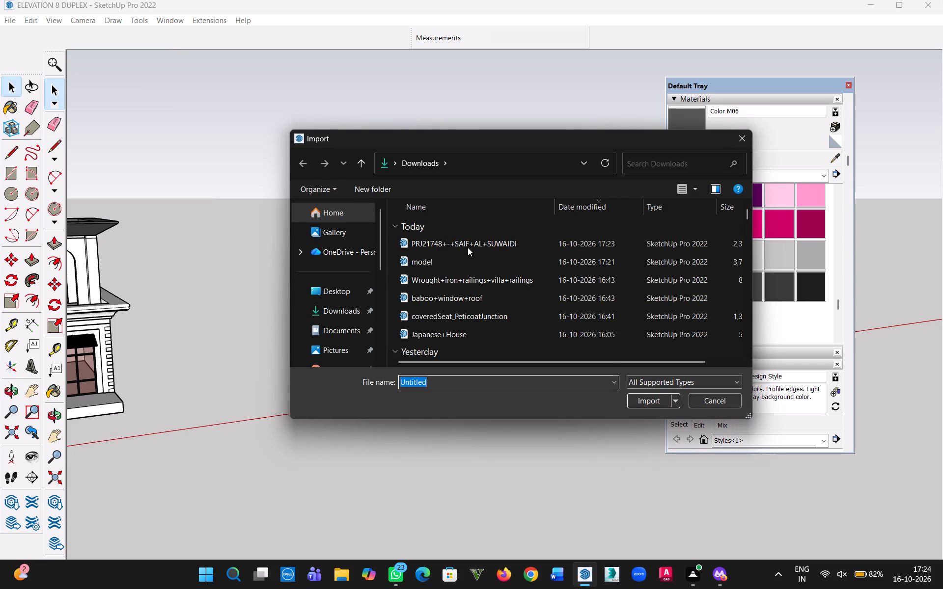
{"action": "left_click", "coordinate": [468, 247]}
{"action": "left_click", "coordinate": [652, 405]}
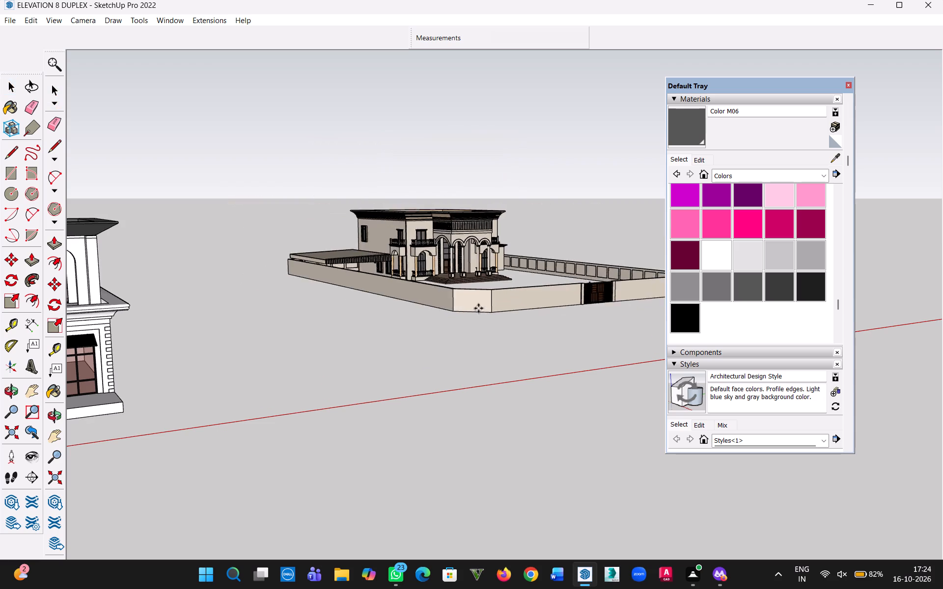
{"action": "left_click", "coordinate": [458, 305]}
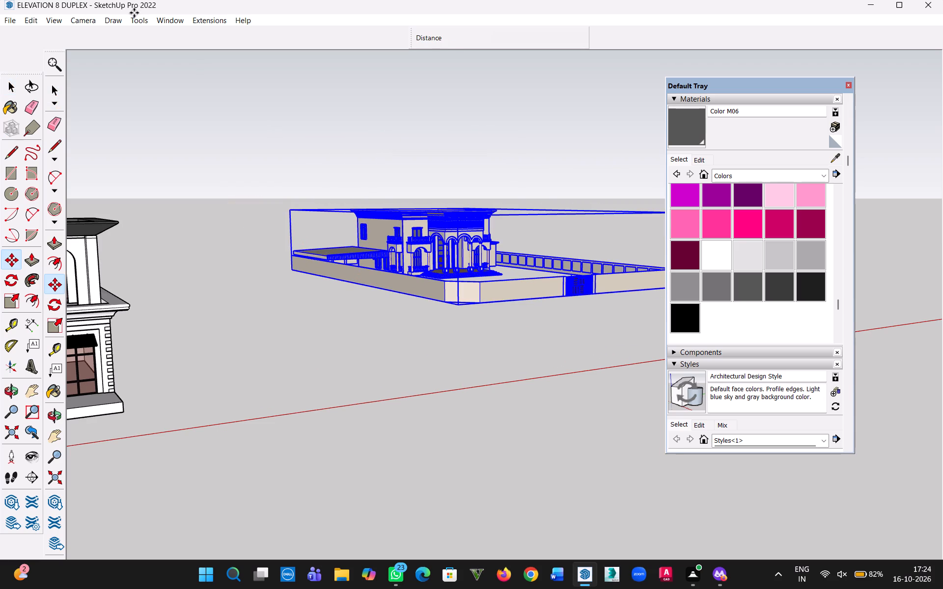
Import the file named model from Downloads and place the building between the duplex and the walled villa.
{"action": "left_click", "coordinate": [7, 22]}
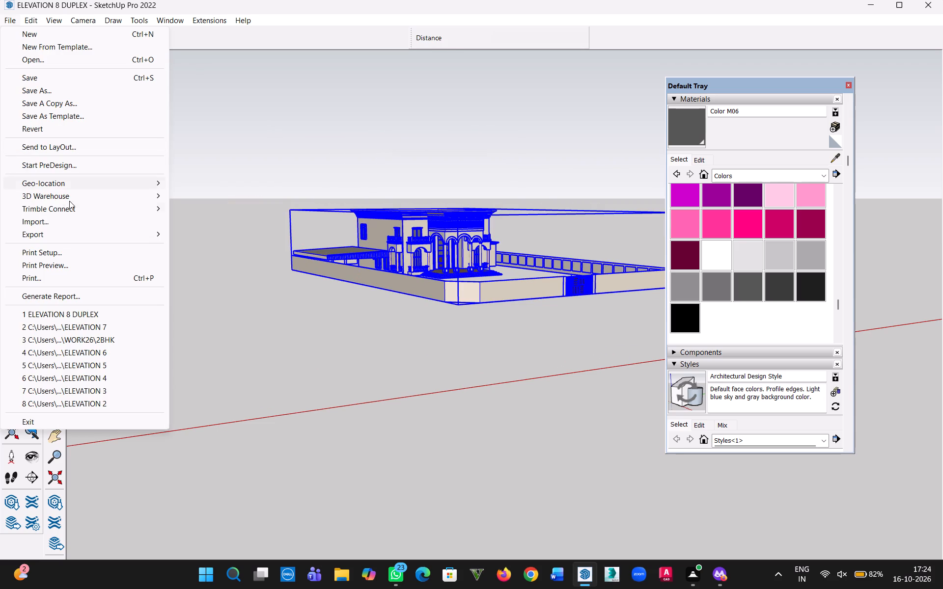
{"action": "left_click", "coordinate": [68, 217]}
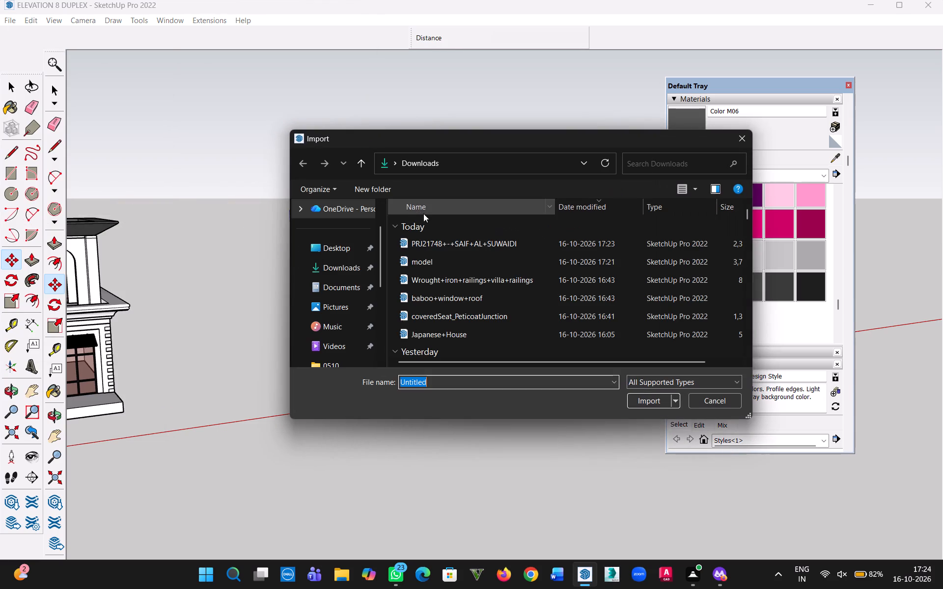
{"action": "left_click", "coordinate": [431, 261]}
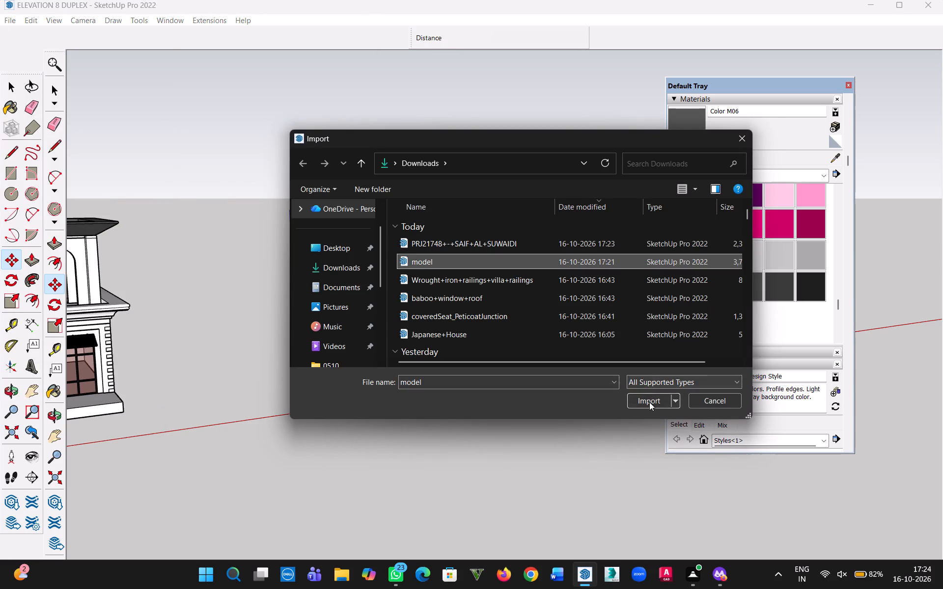
{"action": "left_click", "coordinate": [649, 402]}
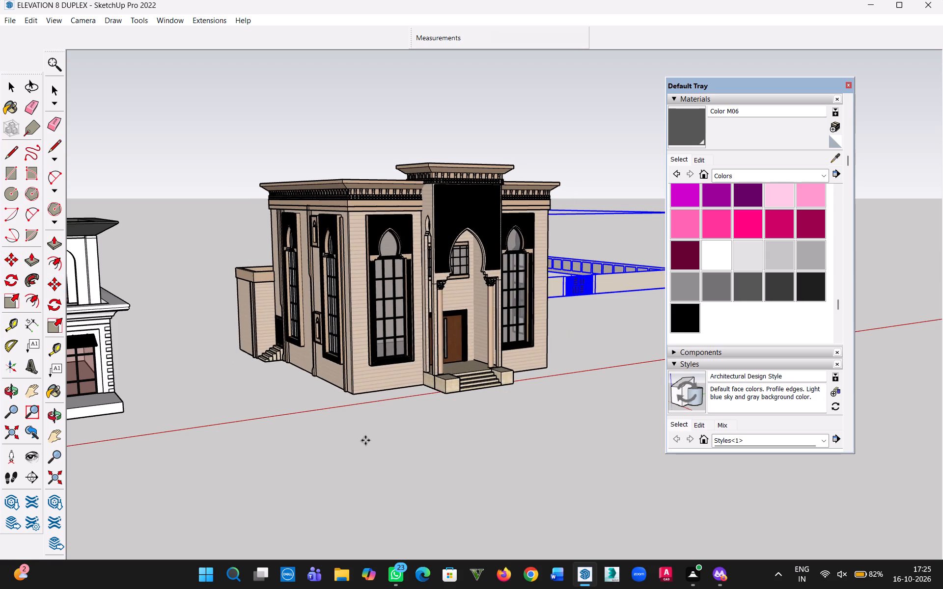
{"action": "left_click", "coordinate": [358, 458]}
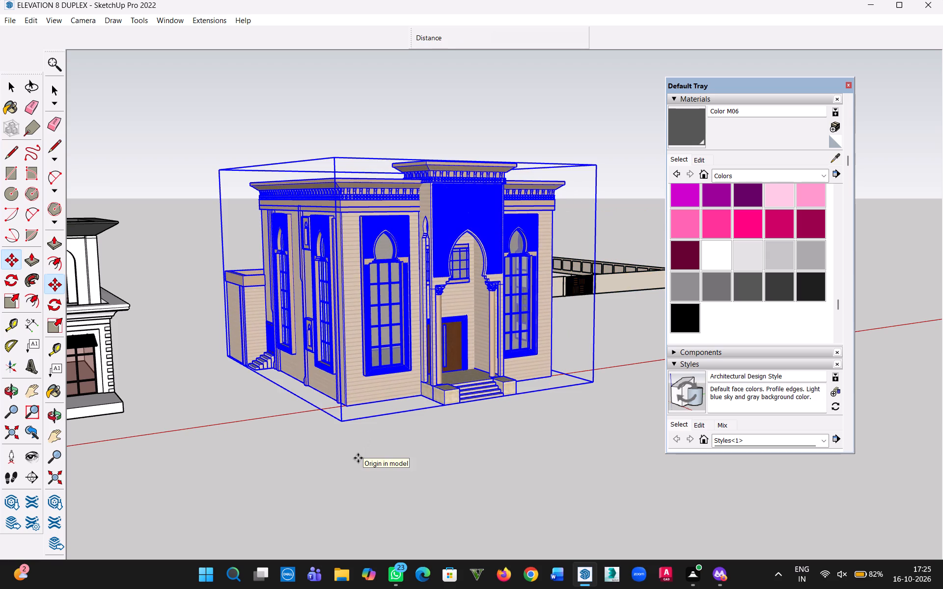
{"action": "left_click", "coordinate": [15, 87]}
{"action": "left_click", "coordinate": [218, 81]}
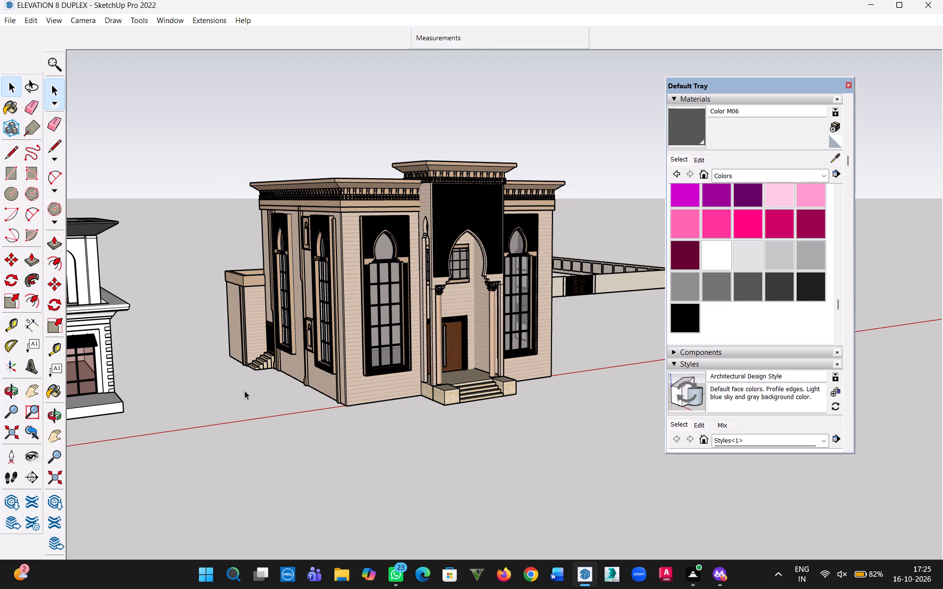
Explode the imported beige building with the tall pointed-arch windows, and clear the selection.
{"action": "left_click", "coordinate": [260, 365]}
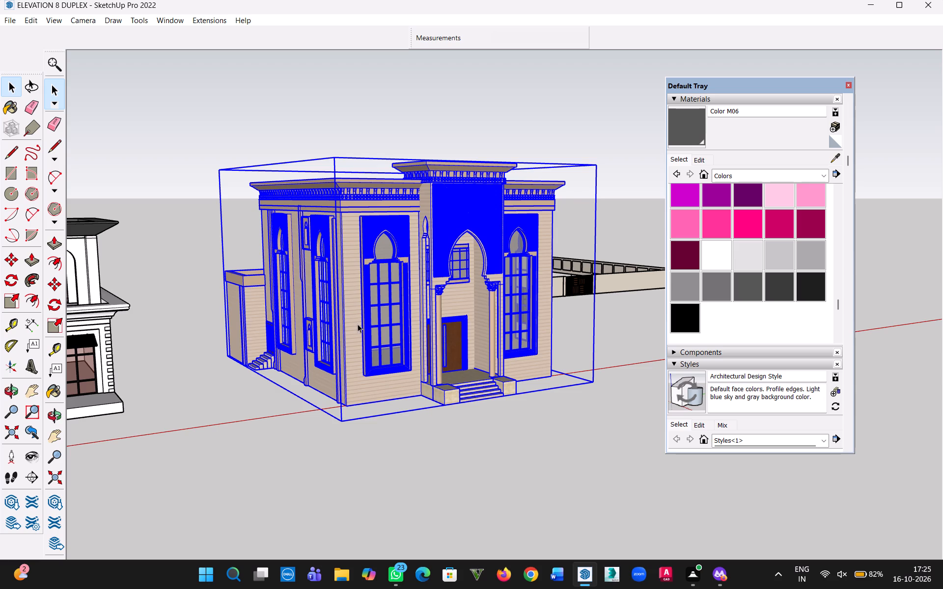
{"action": "left_click", "coordinate": [358, 324]}
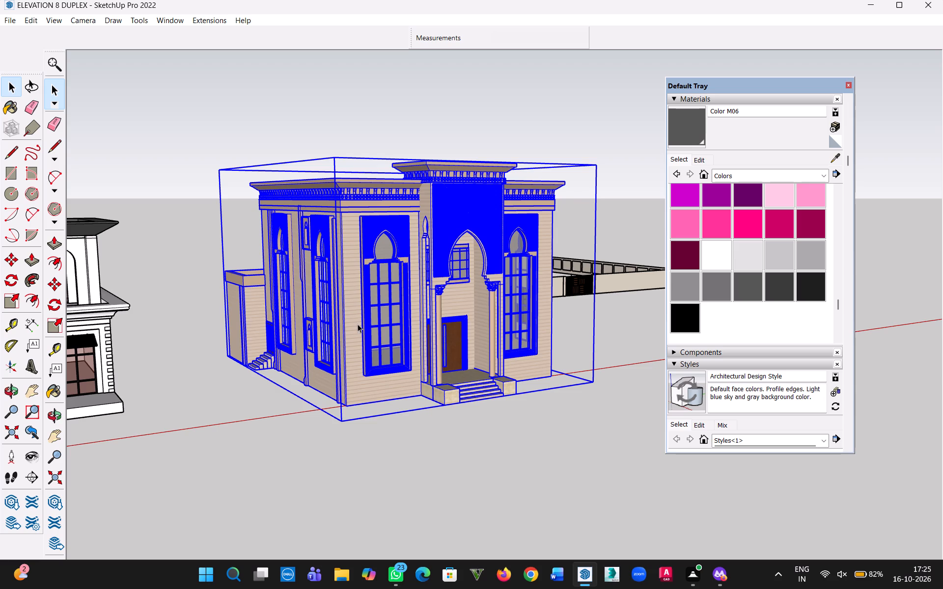
{"action": "right_click", "coordinate": [358, 324]}
{"action": "left_click", "coordinate": [389, 327]}
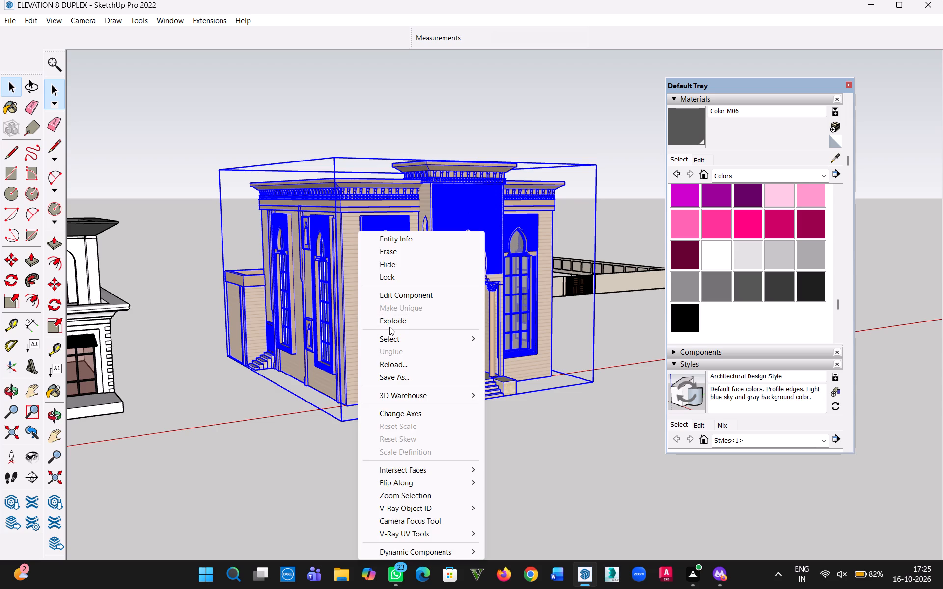
{"action": "left_click", "coordinate": [392, 323]}
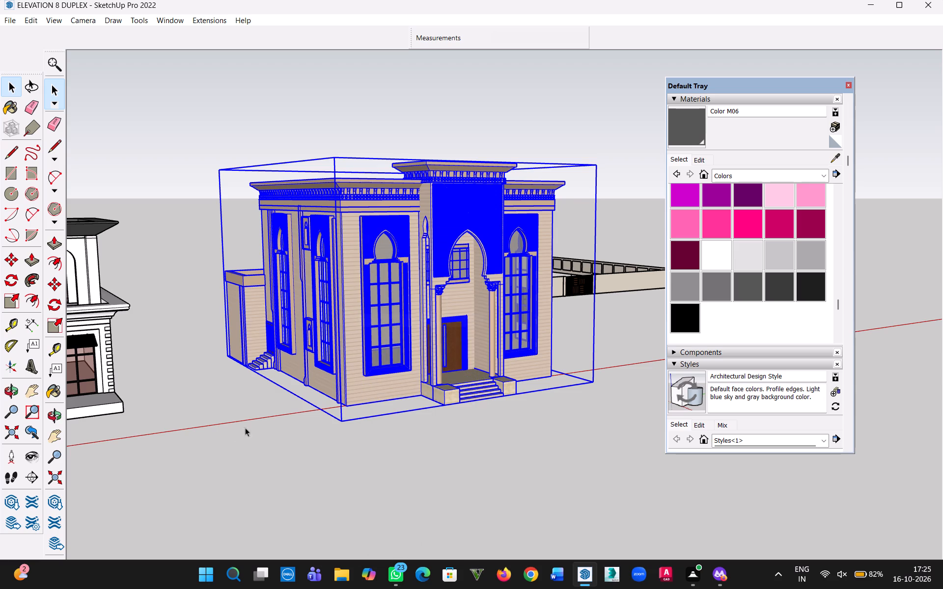
{"action": "left_click", "coordinate": [201, 344]}
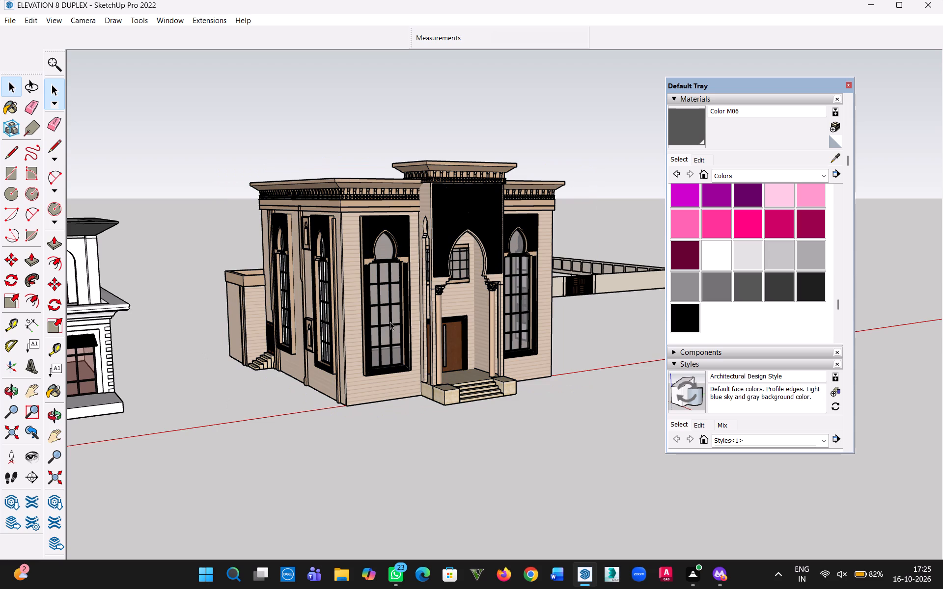
Explode the imported beige building with the pointed-arch windows once more, and clear the selection.
{"action": "left_click", "coordinate": [266, 363]}
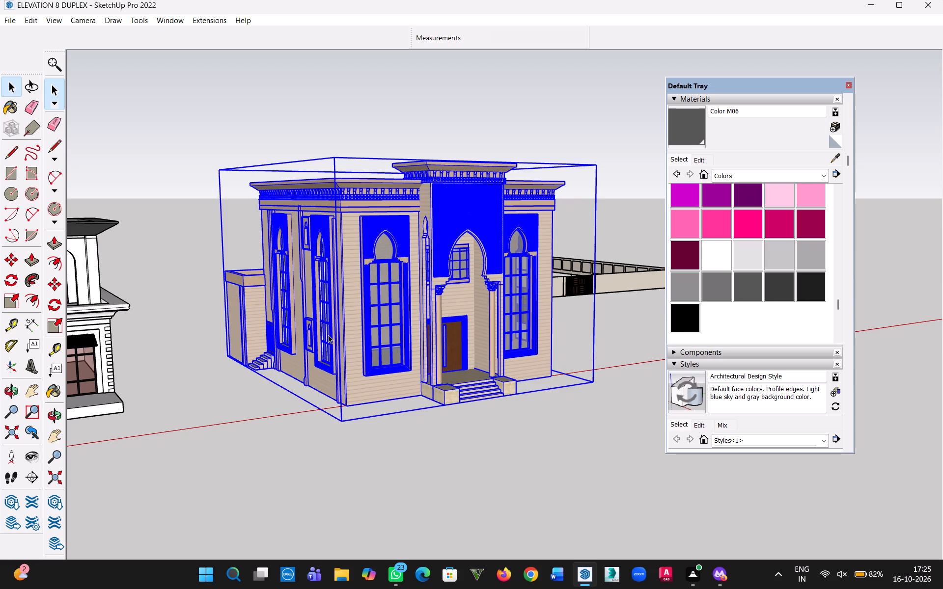
{"action": "right_click", "coordinate": [328, 335]}
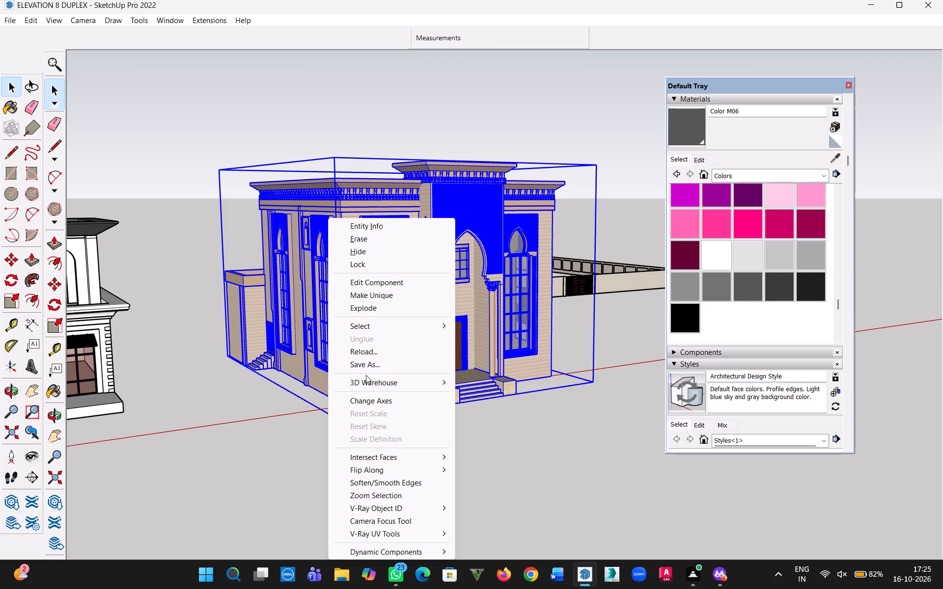
{"action": "left_click", "coordinate": [377, 311]}
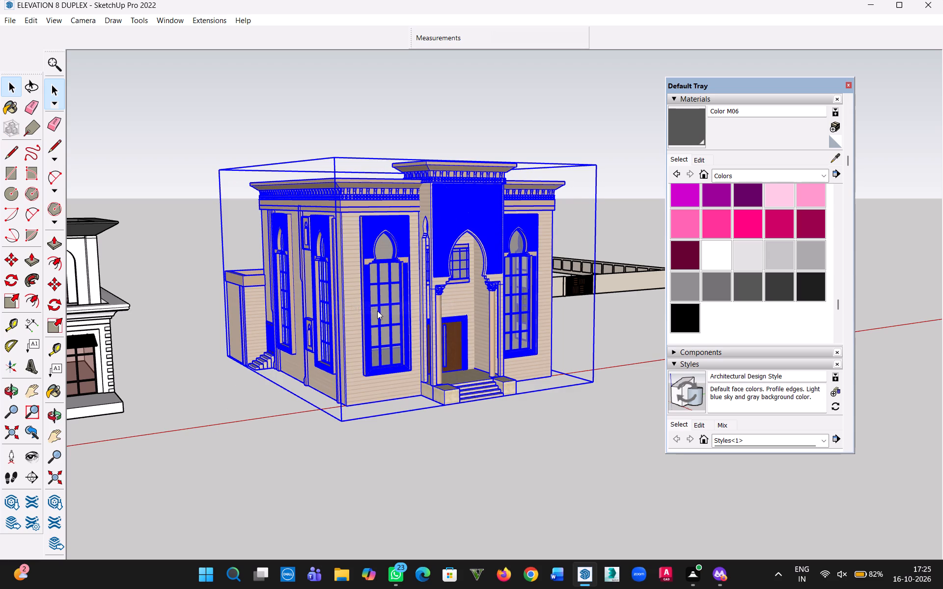
{"action": "left_click", "coordinate": [588, 321]}
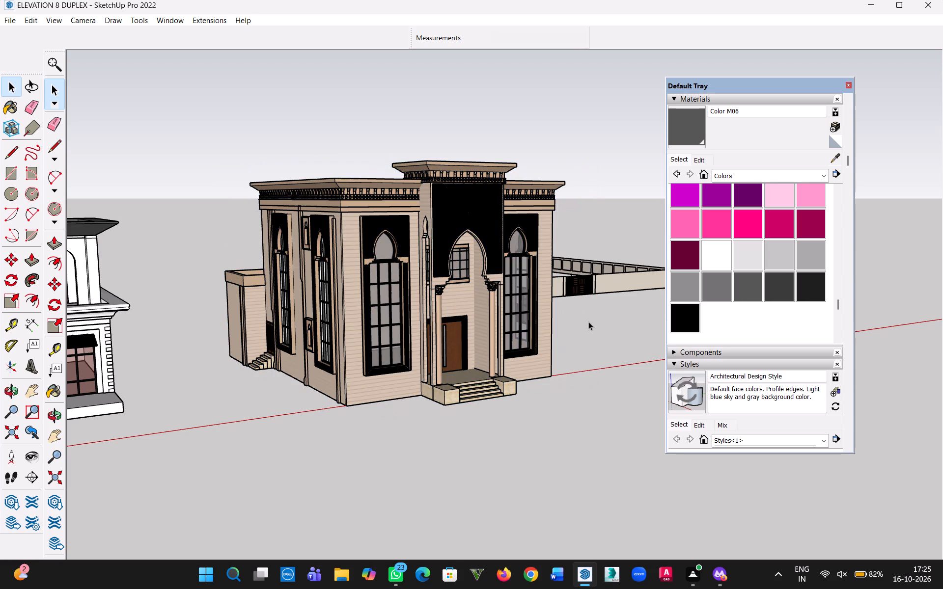
Examine the exploded beige building's separate parts, including its entrance arch, side stairs, tall windows and cornice.
{"action": "left_click", "coordinate": [499, 301]}
{"action": "left_click", "coordinate": [258, 364]}
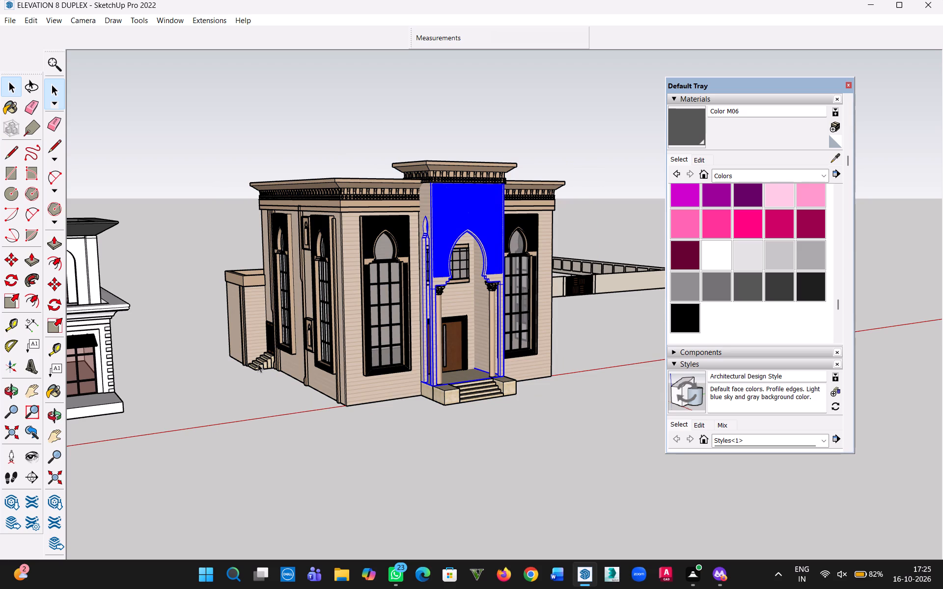
{"action": "scroll", "coordinate": [258, 364], "scroll_direction": "up", "scroll_amount": 3, "text": "ctrl"}
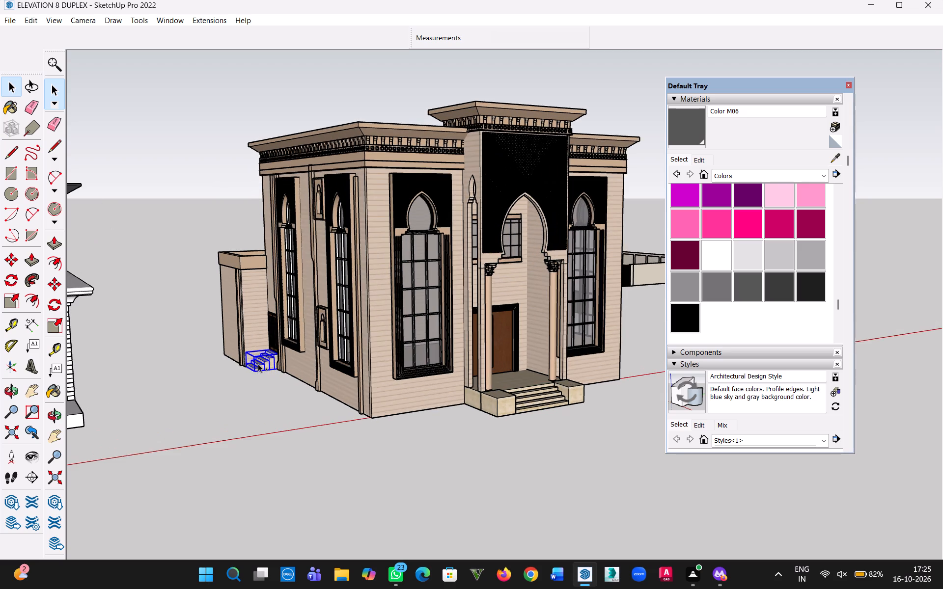
{"action": "scroll", "coordinate": [258, 364], "scroll_direction": "up", "scroll_amount": 3, "text": "ctrl"}
{"action": "scroll", "coordinate": [391, 398], "scroll_direction": "down", "scroll_amount": 1, "text": "ctrl"}
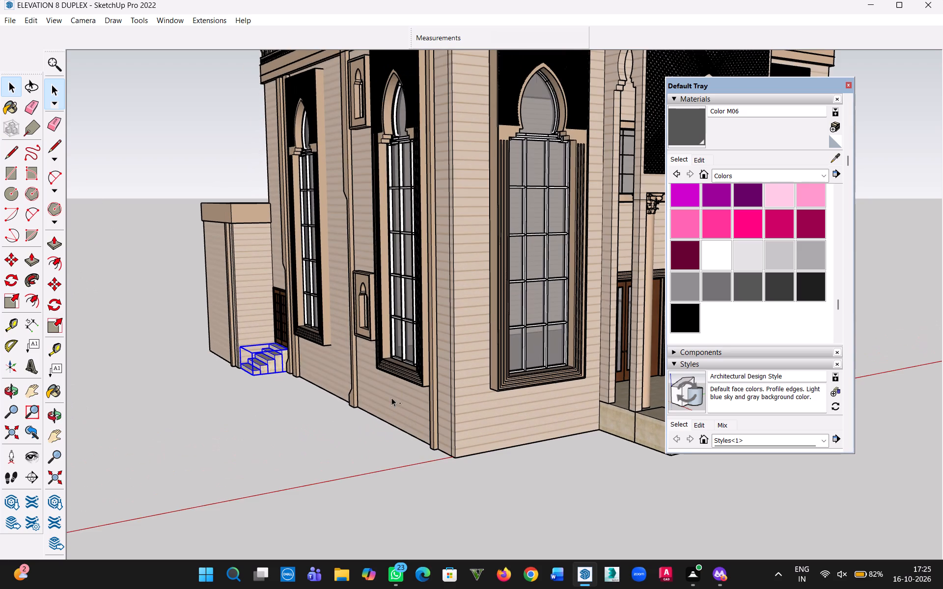
{"action": "scroll", "coordinate": [391, 398], "scroll_direction": "down", "scroll_amount": 7, "text": "ctrl"}
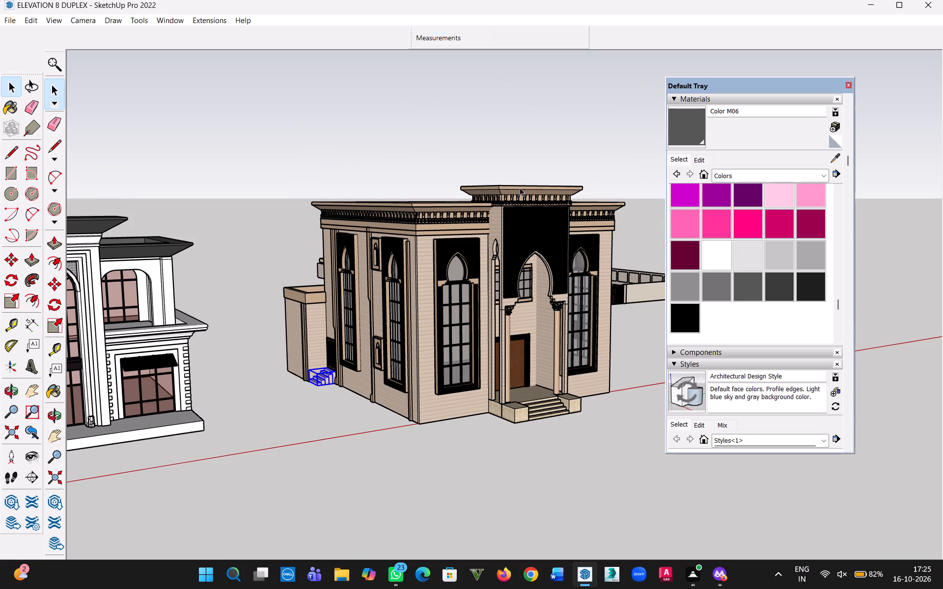
{"action": "scroll", "coordinate": [433, 186], "scroll_direction": "up", "scroll_amount": 3, "text": "ctrl"}
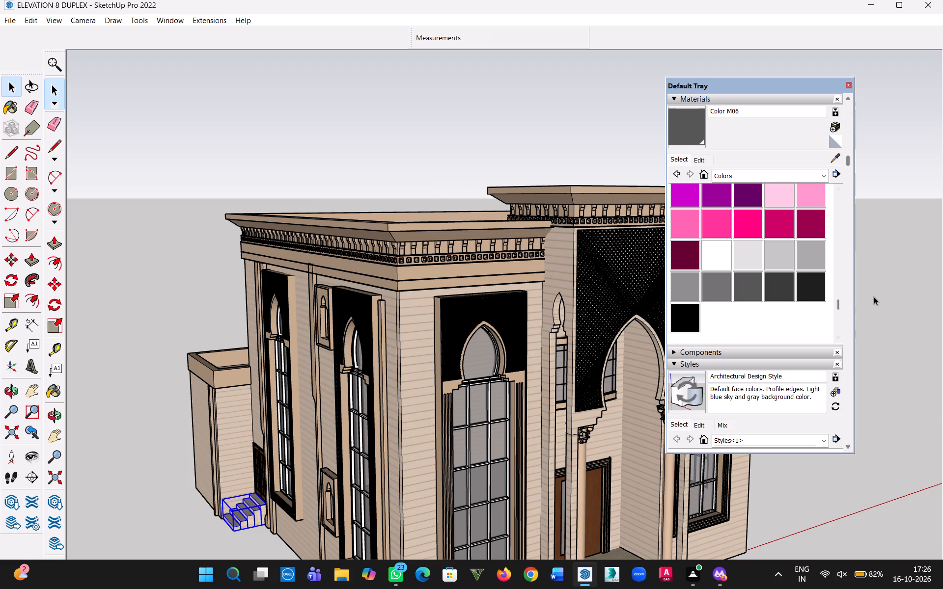
{"action": "scroll", "coordinate": [876, 298], "scroll_direction": "down", "scroll_amount": 3, "text": "ctrl"}
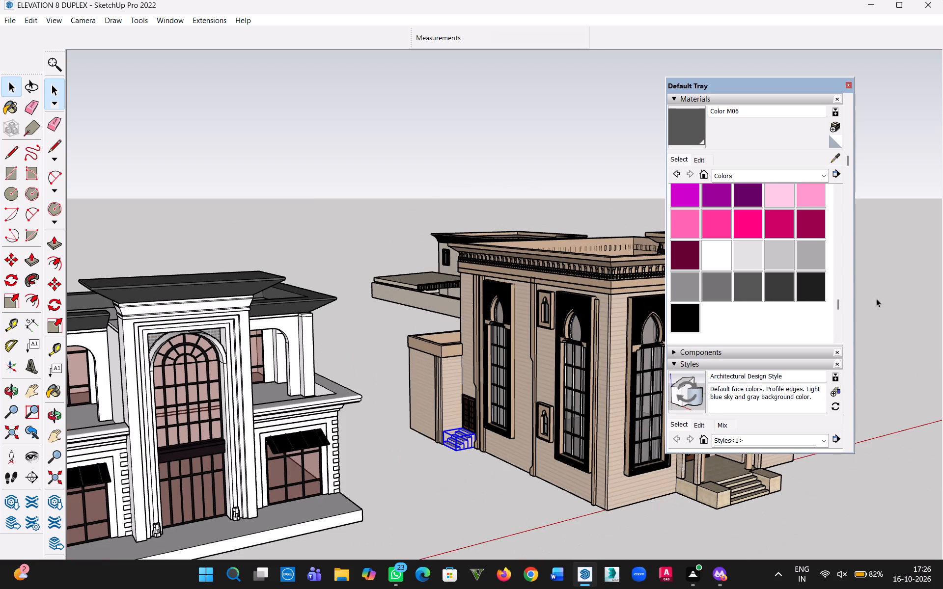
Sample 0034_Wheat from the walled villa's wall and paint the duplex's upper walls, tower frame, cornice and balcony ledge with it.
{"action": "left_click", "coordinate": [833, 160]}
{"action": "left_click", "coordinate": [445, 302]}
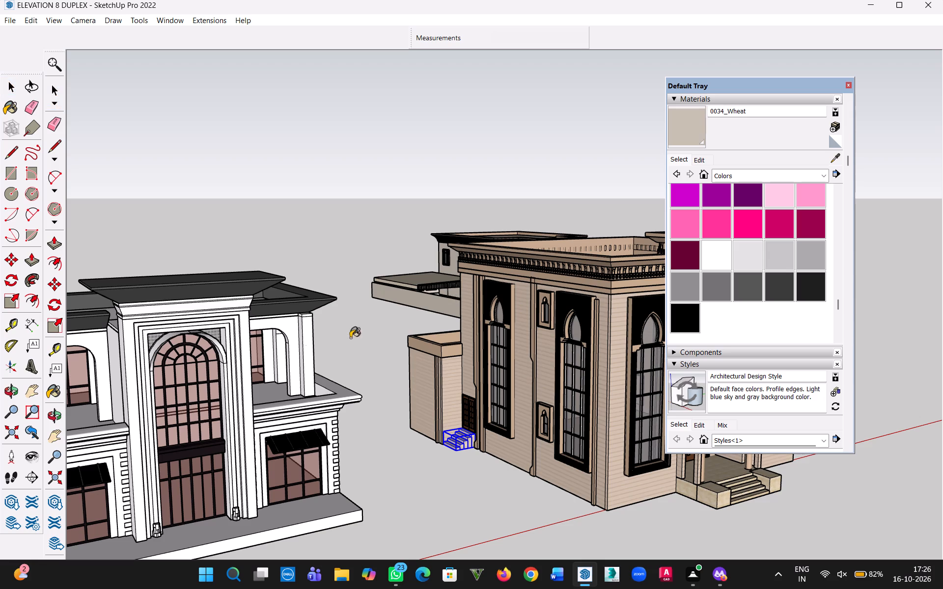
{"action": "left_click", "coordinate": [287, 329]}
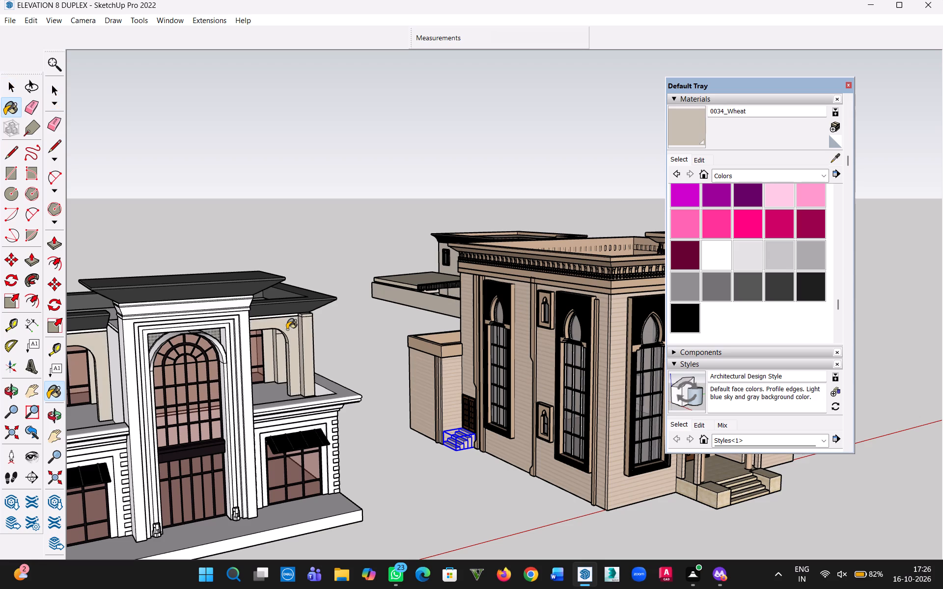
{"action": "left_click", "coordinate": [216, 305]}
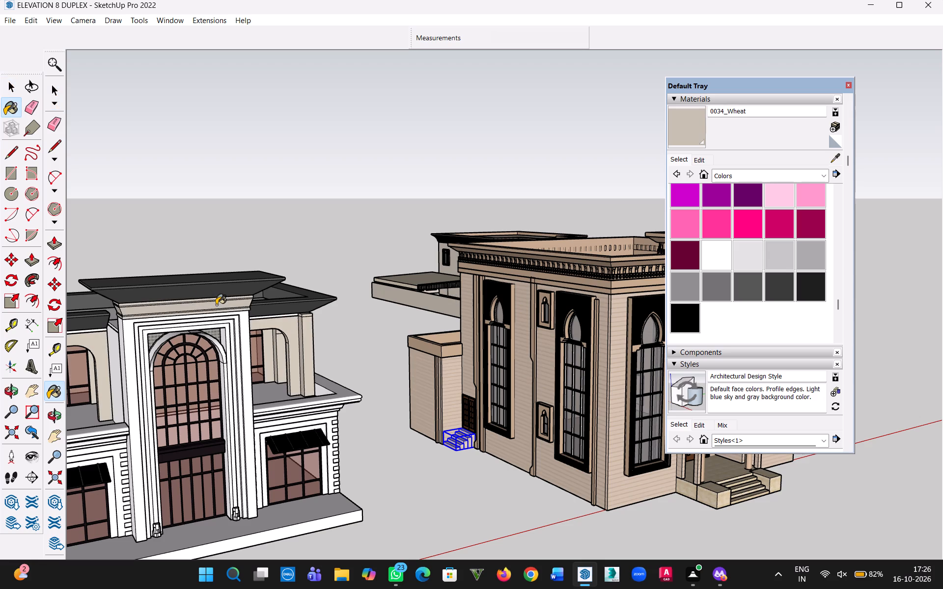
{"action": "left_click", "coordinate": [245, 324]}
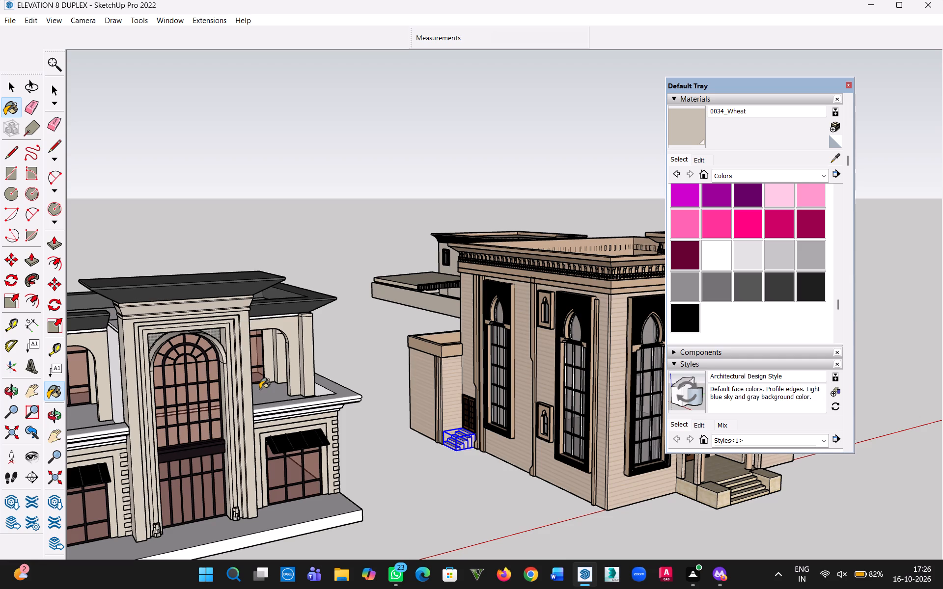
{"action": "left_click", "coordinate": [346, 392]}
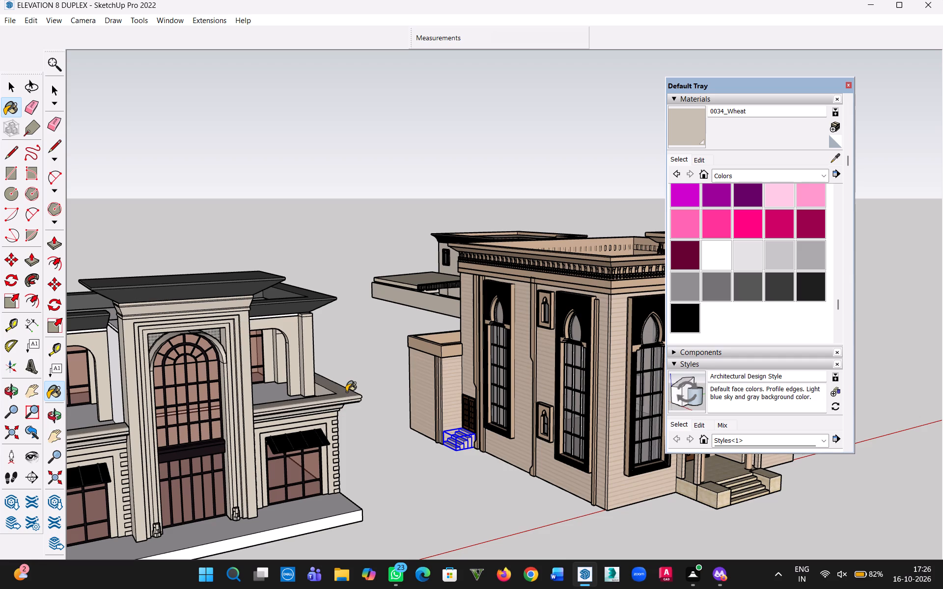
{"action": "left_click", "coordinate": [118, 378]}
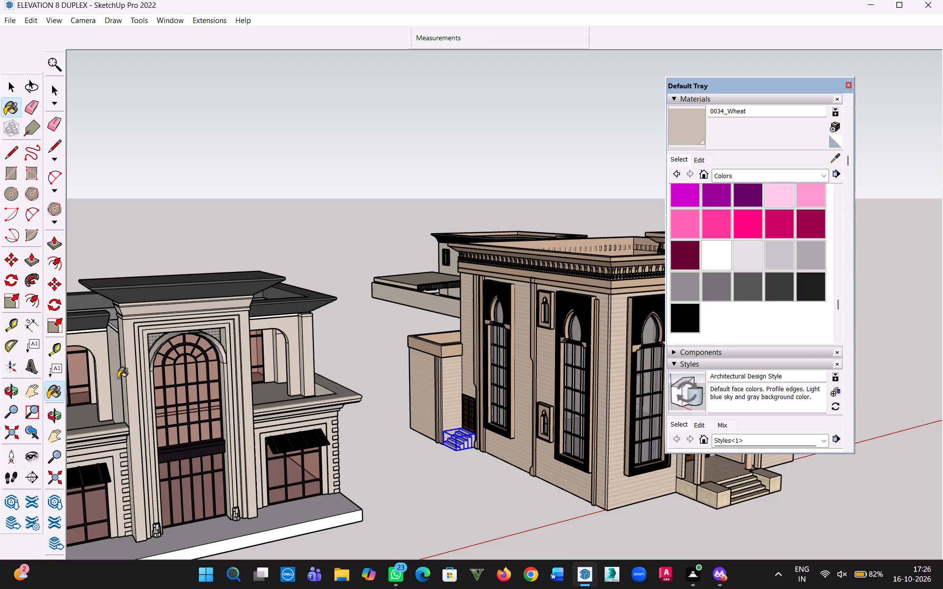
Paint the remaining white wall beside the duplex's tower and the trim strip beneath the roof with 0034_Wheat.
{"action": "scroll", "coordinate": [303, 401], "scroll_direction": "down", "scroll_amount": 2, "text": "ctrl"}
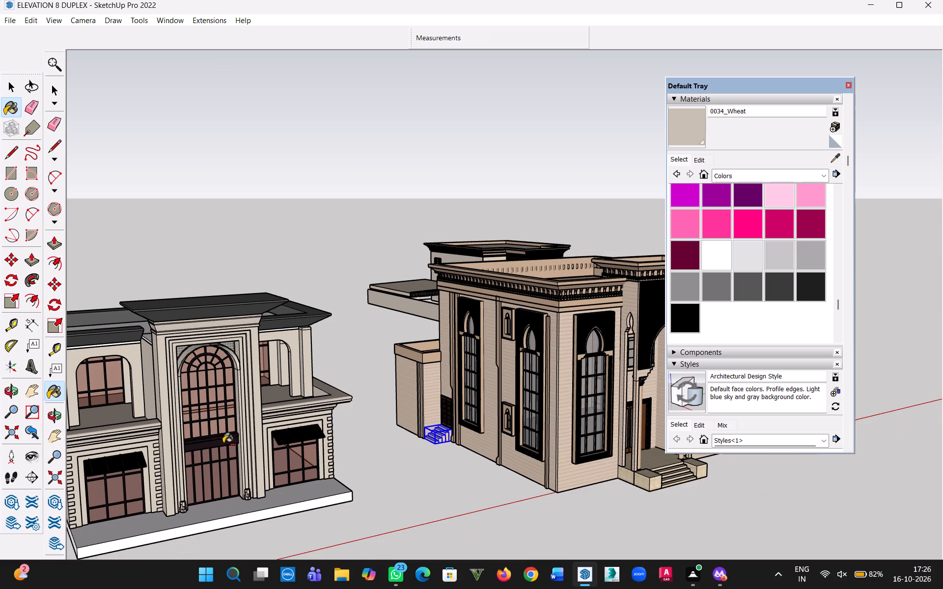
{"action": "key", "text": "h"}
{"action": "left_click_drag", "start_coordinate": [221, 501], "coordinate": [344, 479]}
{"action": "left_click_drag", "start_coordinate": [344, 479], "coordinate": [399, 469]}
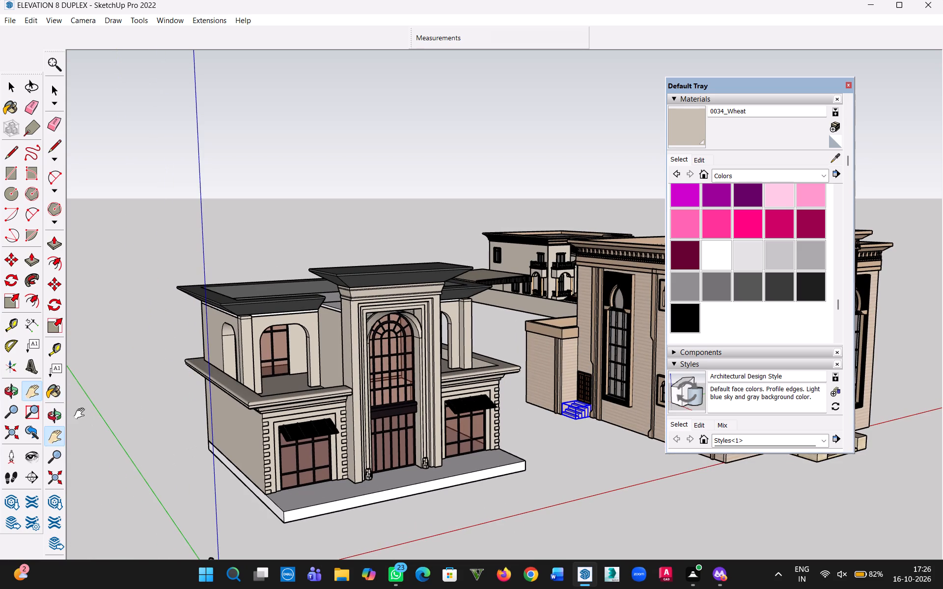
{"action": "left_click", "coordinate": [64, 413]}
{"action": "left_click_drag", "start_coordinate": [291, 421], "coordinate": [268, 367]}
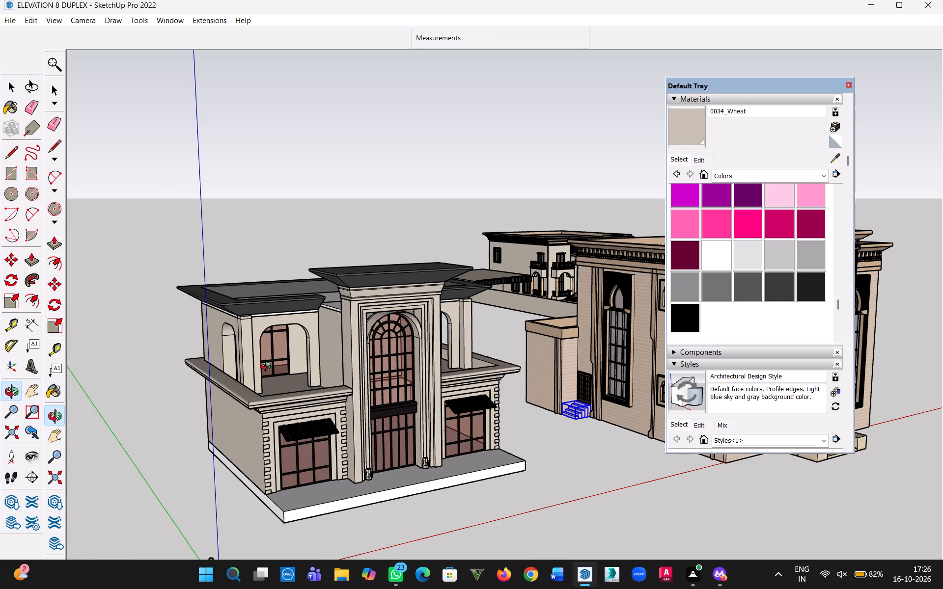
{"action": "left_click_drag", "start_coordinate": [268, 367], "coordinate": [174, 391]}
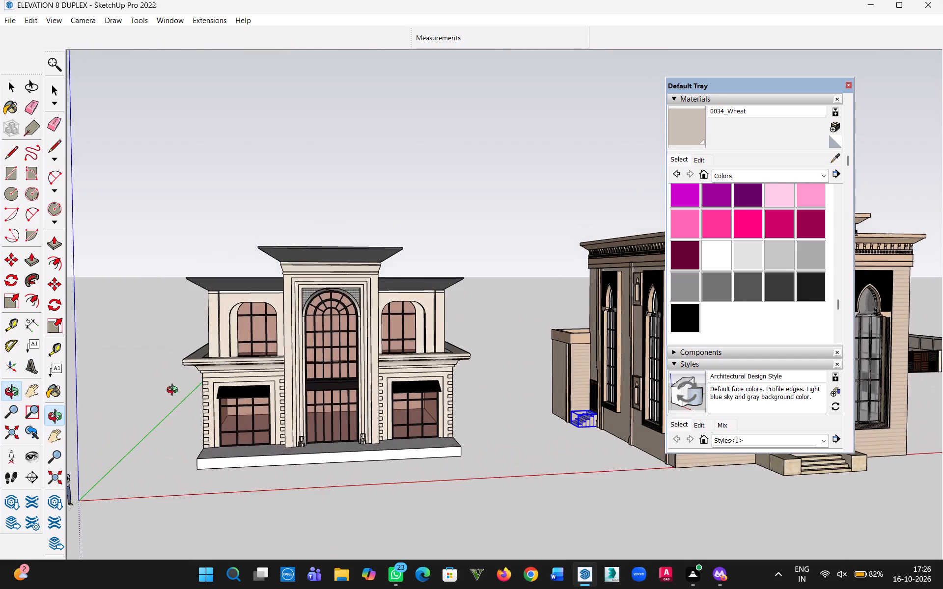
{"action": "left_click_drag", "start_coordinate": [174, 391], "coordinate": [258, 426]}
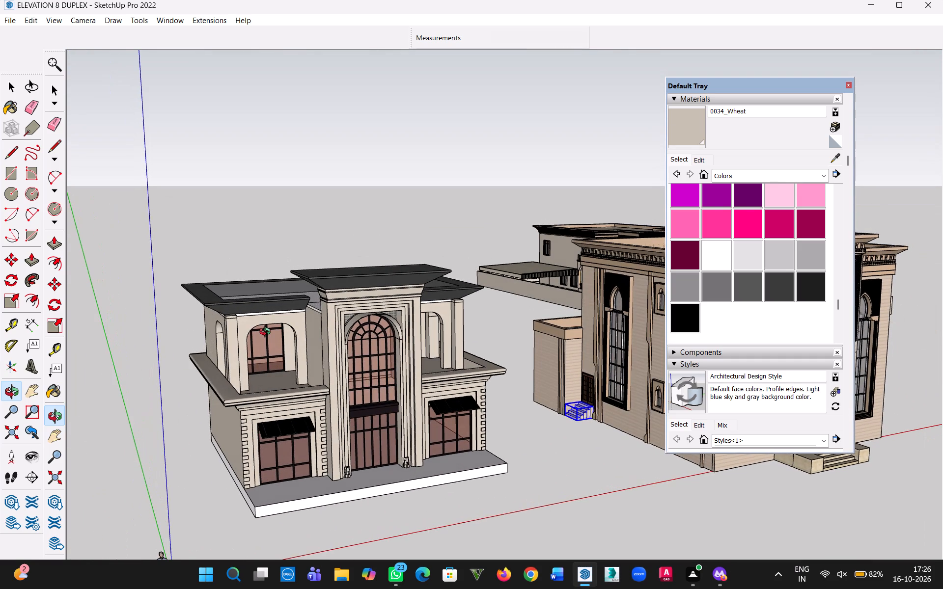
{"action": "scroll", "coordinate": [256, 306], "scroll_direction": "up", "scroll_amount": 6, "text": "ctrl"}
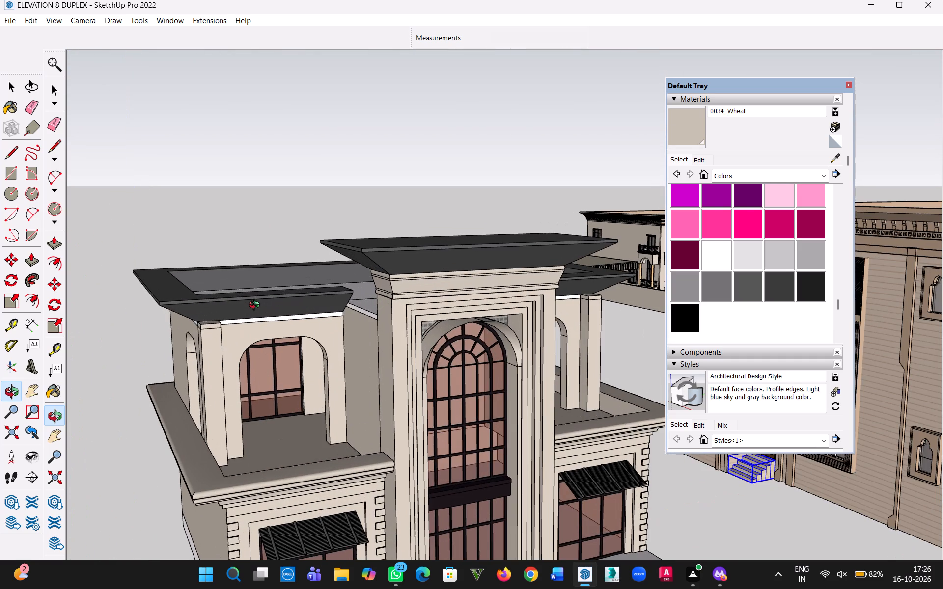
{"action": "key", "text": "b"}
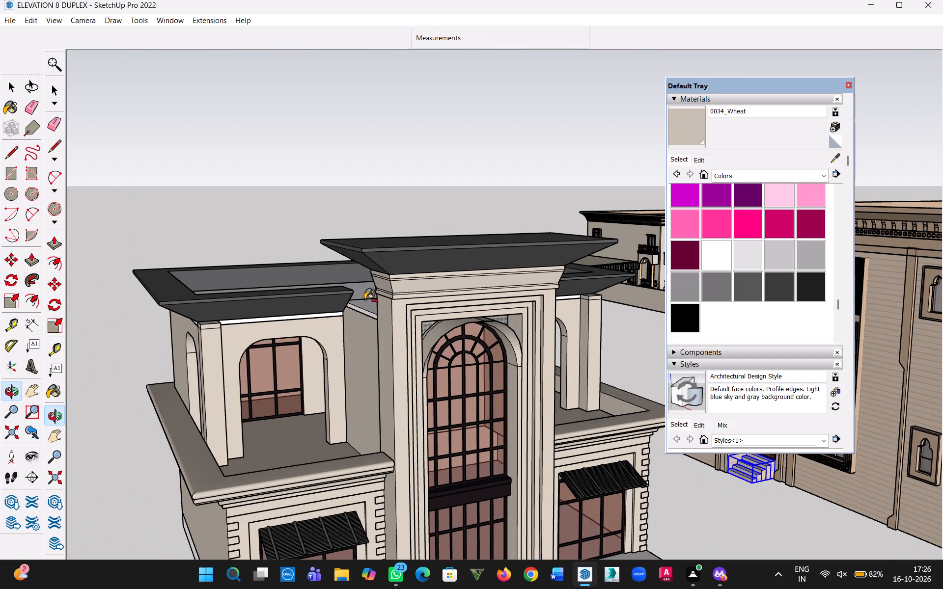
{"action": "left_click", "coordinate": [366, 300]}
{"action": "left_click", "coordinate": [363, 293]}
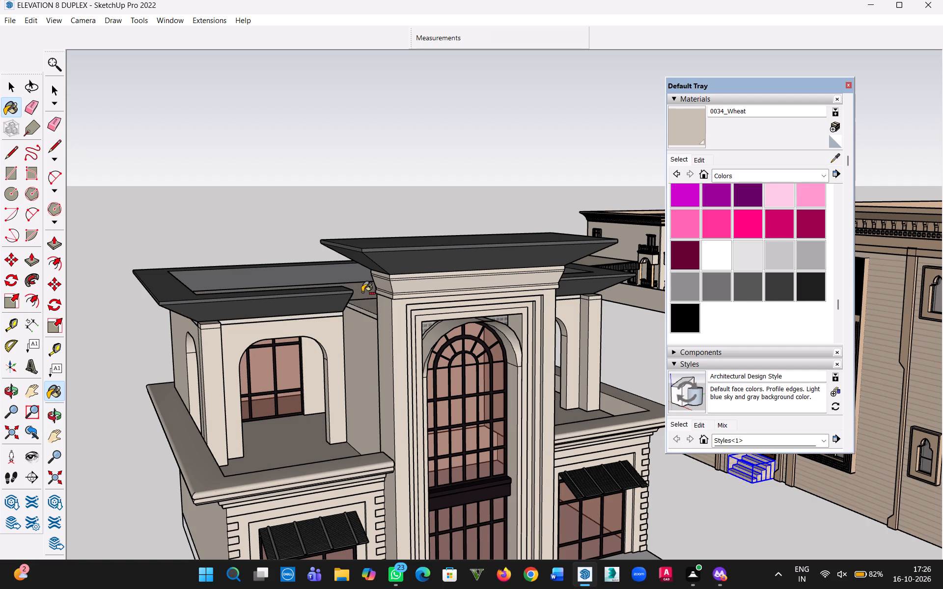
{"action": "scroll", "coordinate": [485, 361], "scroll_direction": "down", "scroll_amount": 2, "text": "ctrl"}
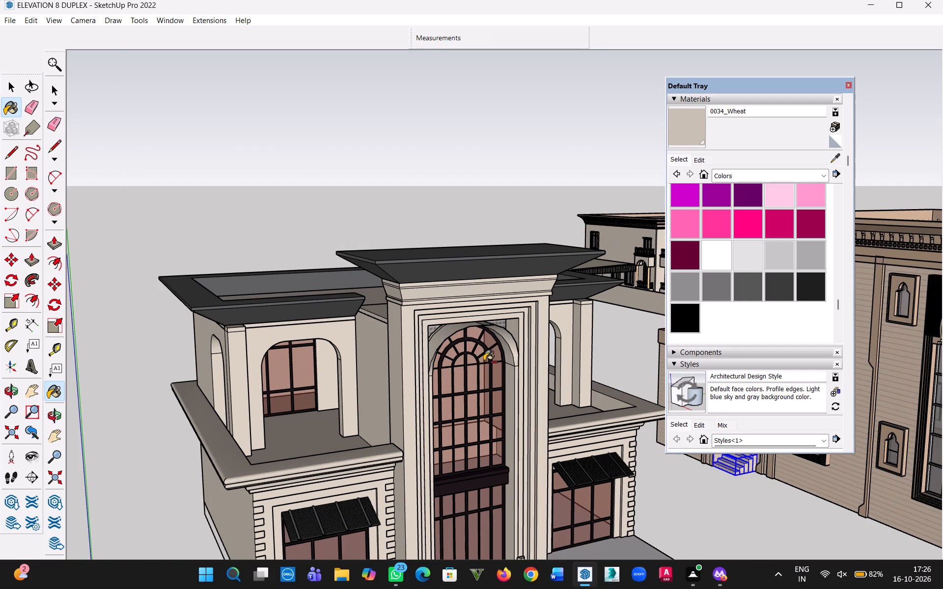
{"action": "left_click", "coordinate": [15, 91]}
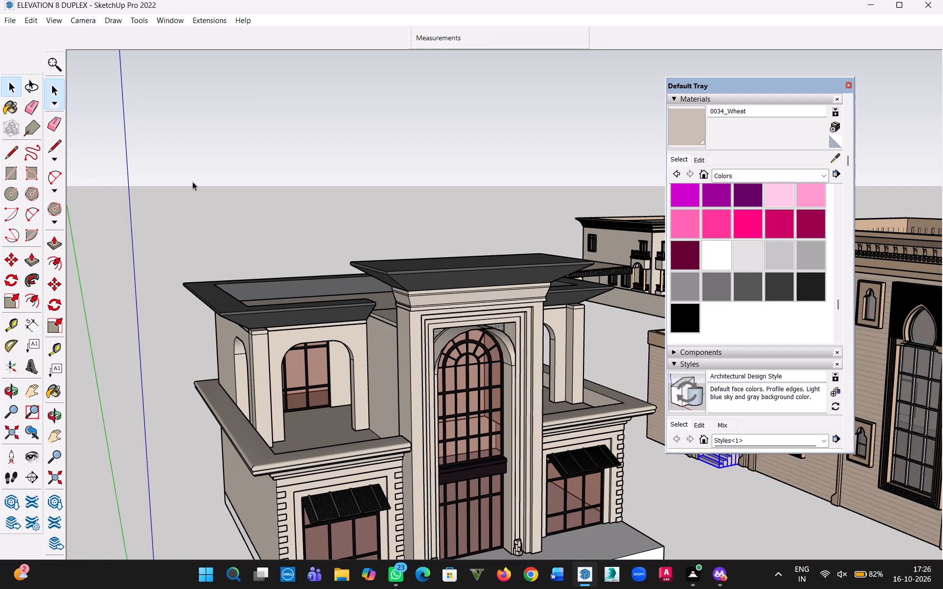
{"action": "left_click", "coordinate": [193, 182]}
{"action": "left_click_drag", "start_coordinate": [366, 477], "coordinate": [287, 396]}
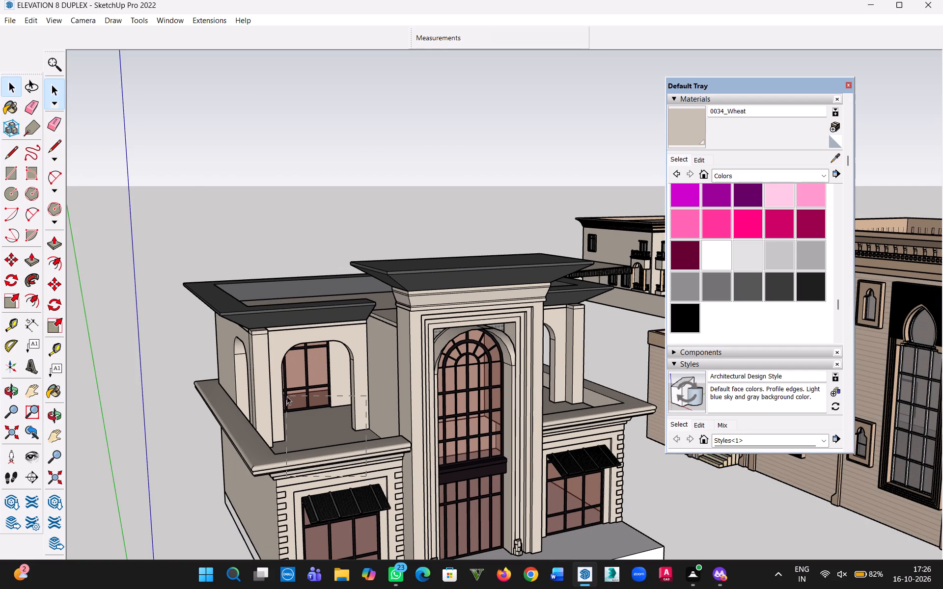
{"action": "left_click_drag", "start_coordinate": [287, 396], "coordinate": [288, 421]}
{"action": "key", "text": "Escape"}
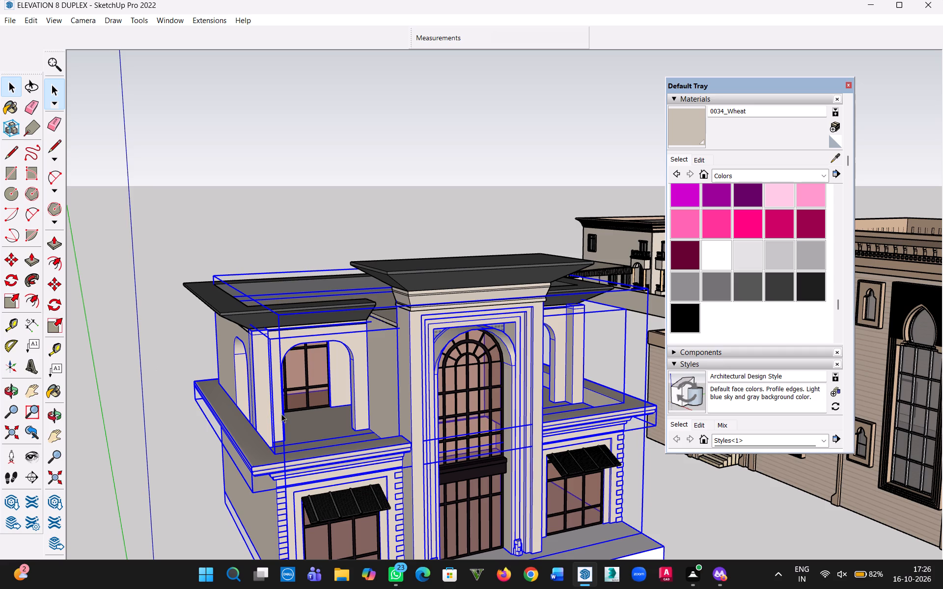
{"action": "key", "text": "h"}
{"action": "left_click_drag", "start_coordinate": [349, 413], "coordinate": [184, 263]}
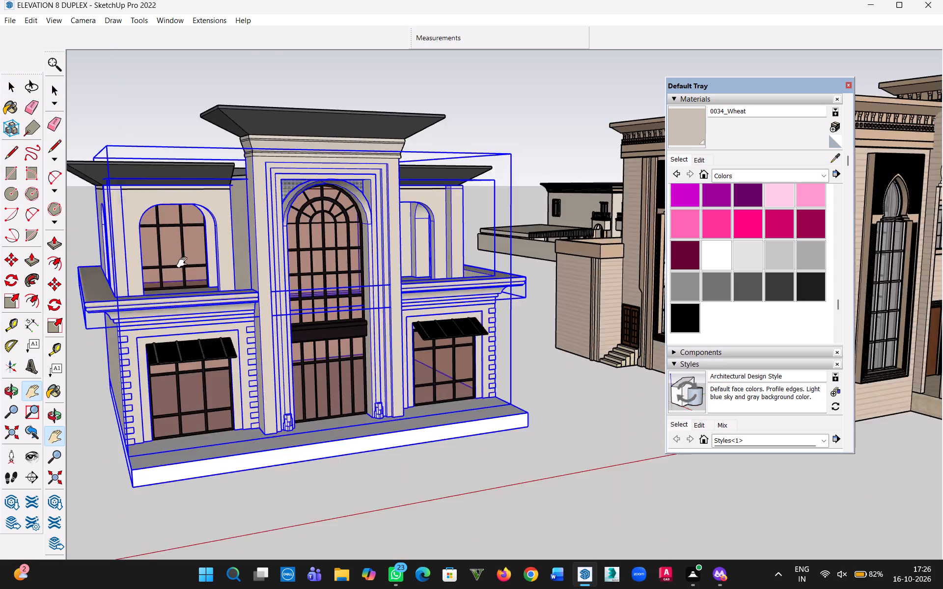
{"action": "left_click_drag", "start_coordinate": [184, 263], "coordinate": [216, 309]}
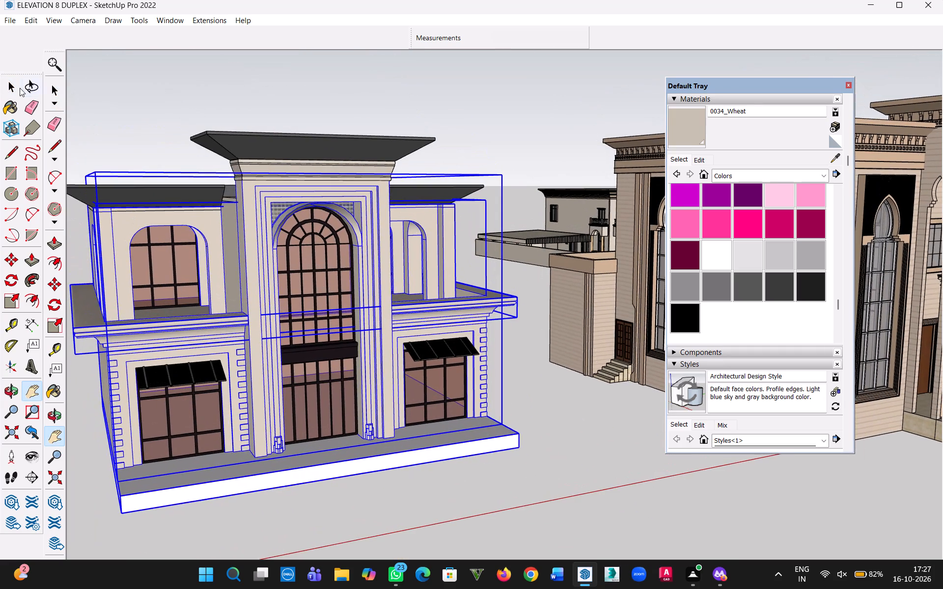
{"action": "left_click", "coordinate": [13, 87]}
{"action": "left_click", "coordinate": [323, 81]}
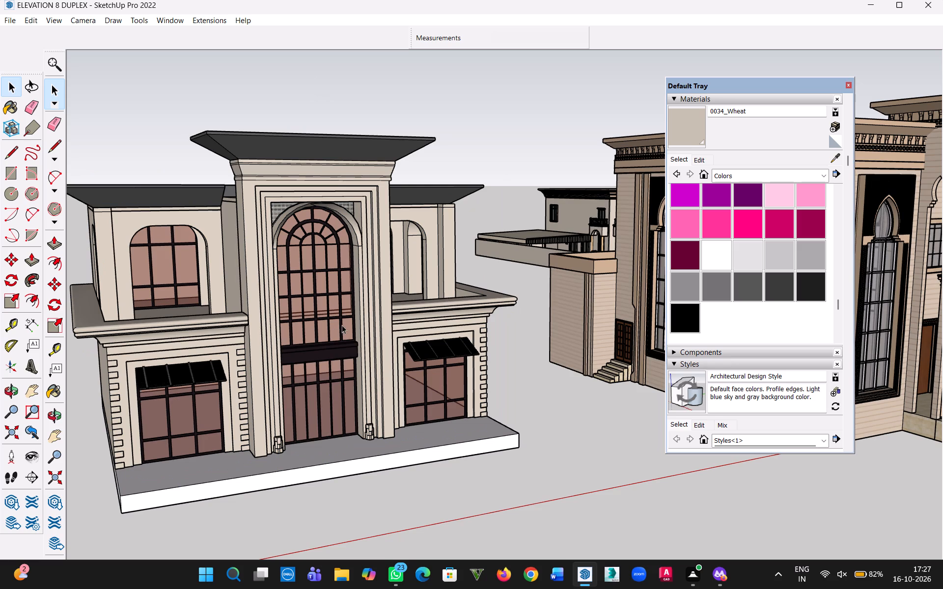
Open the duplex's base slab for editing and push its front face inward about 6' 5 9/16".
{"action": "double_click", "coordinate": [348, 469]}
{"action": "key", "text": "p"}
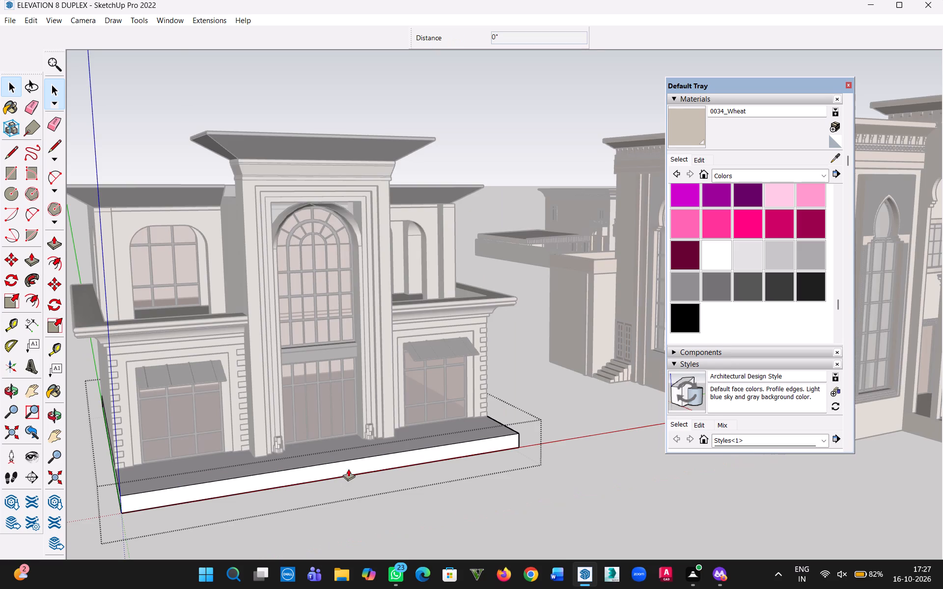
{"action": "left_click", "coordinate": [358, 464]}
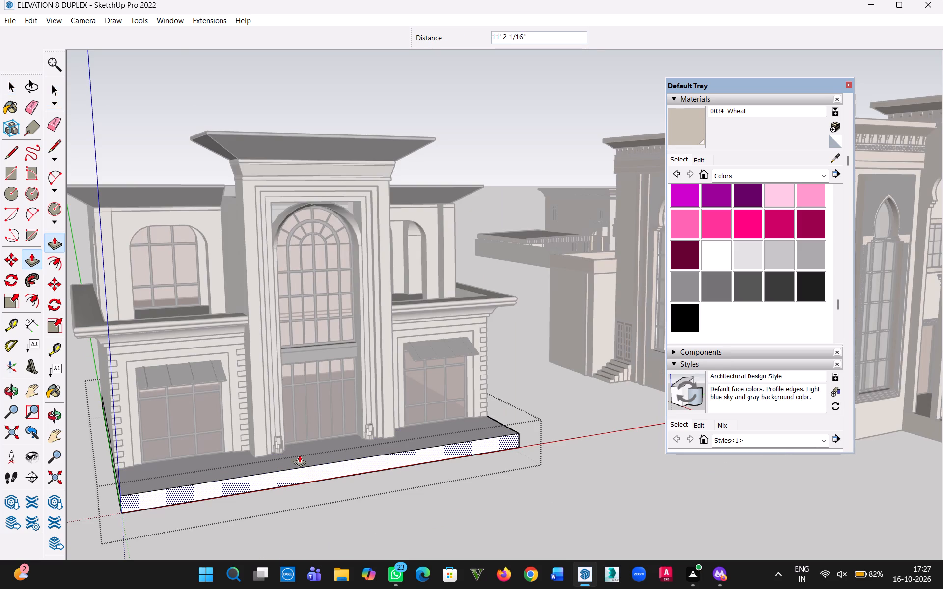
{"action": "left_click", "coordinate": [262, 438]}
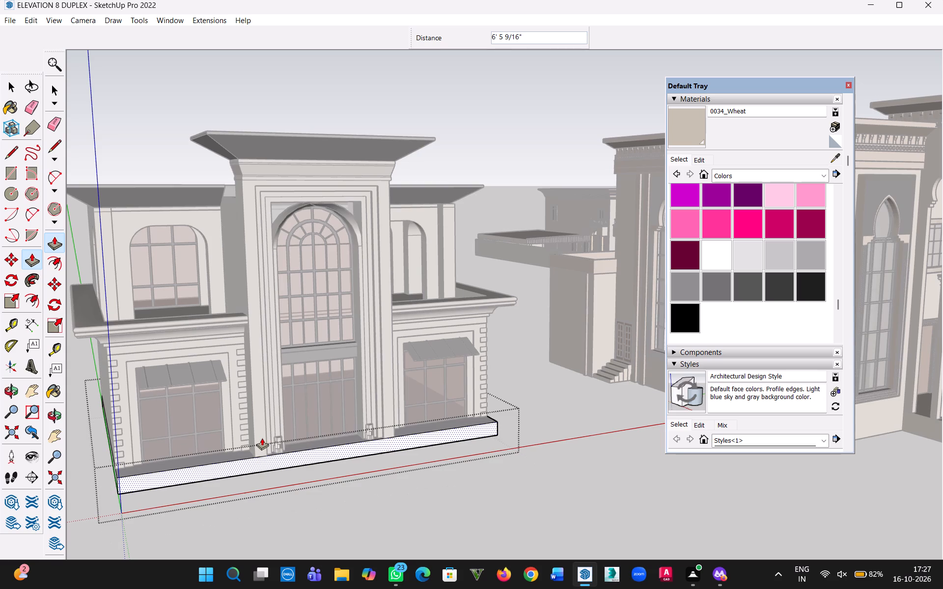
Finish editing the duplex's base slab and return to the whole model.
{"action": "left_click", "coordinate": [8, 94]}
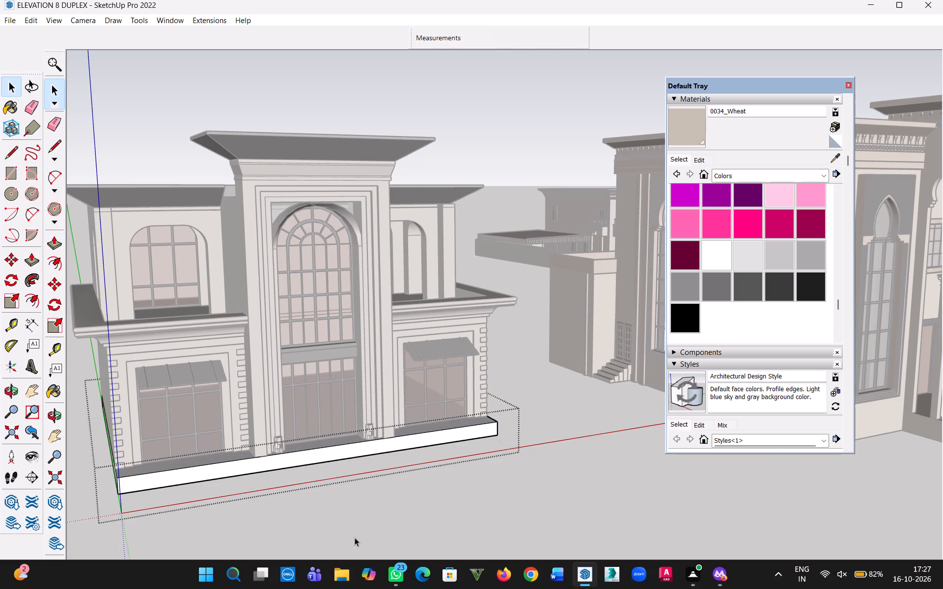
{"action": "left_click", "coordinate": [362, 541]}
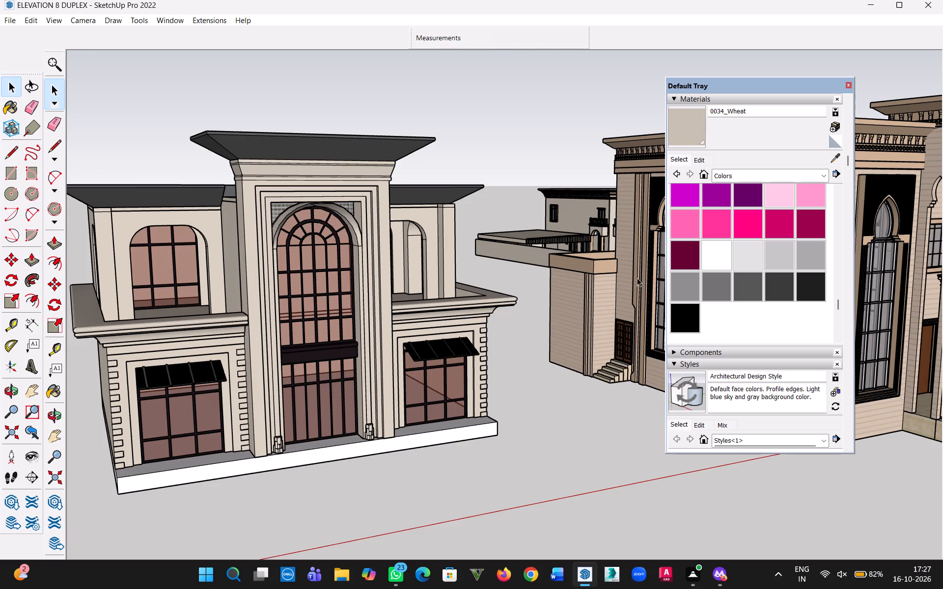
Copy the neighbouring villa's side stairs about 65' 8 1/2" onto the ground in front of the duplex.
{"action": "left_click", "coordinate": [611, 375]}
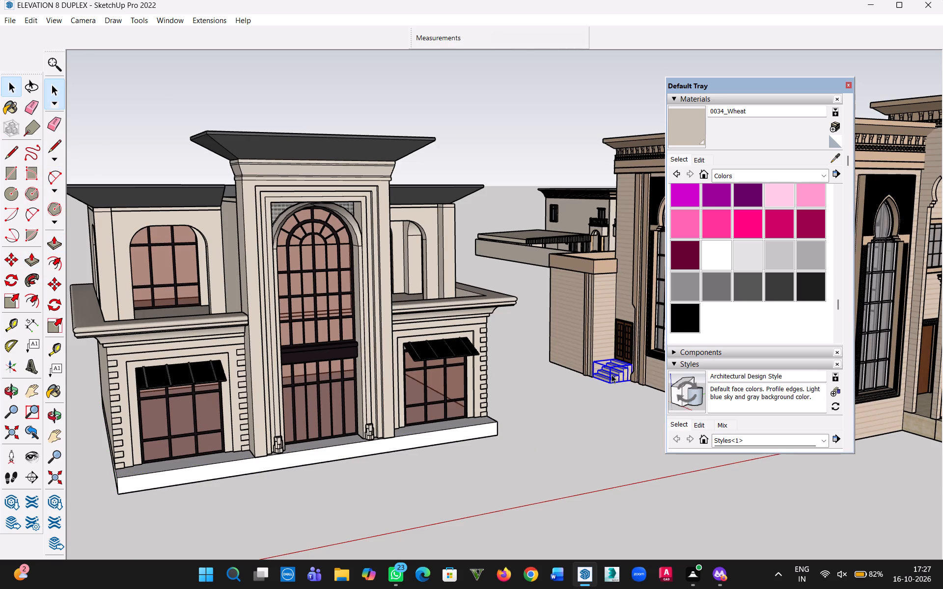
{"action": "key", "text": "m"}
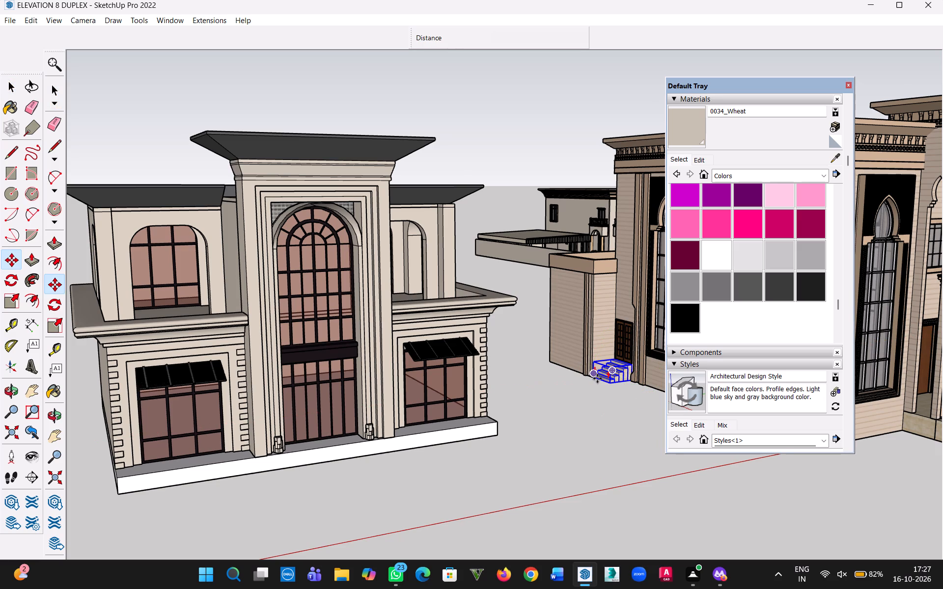
{"action": "left_click", "coordinate": [597, 378]}
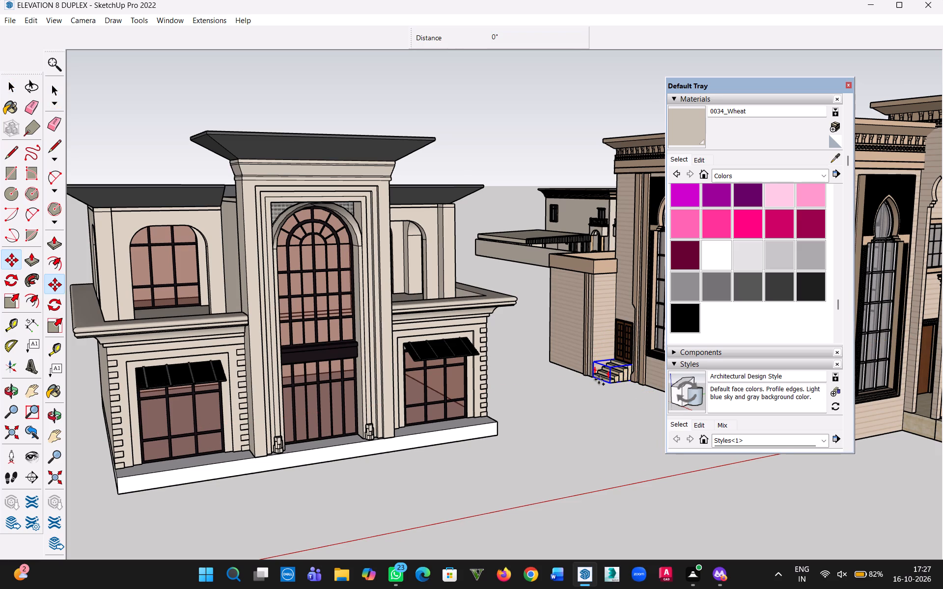
{"action": "left_click", "coordinate": [438, 491]}
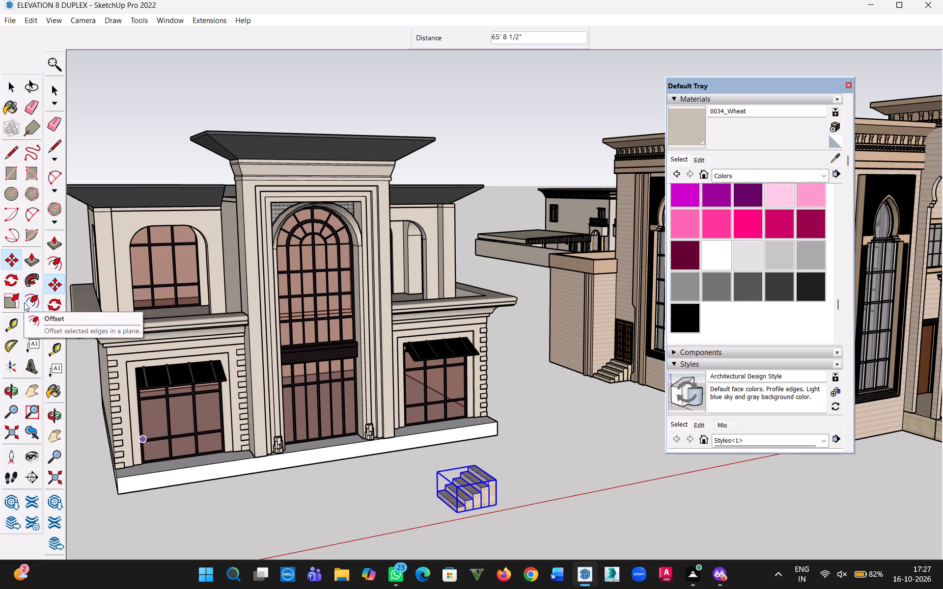
Rotate the copied stairs 90 degrees horizontally so the treads face away from the duplex's front.
{"action": "left_click", "coordinate": [58, 306]}
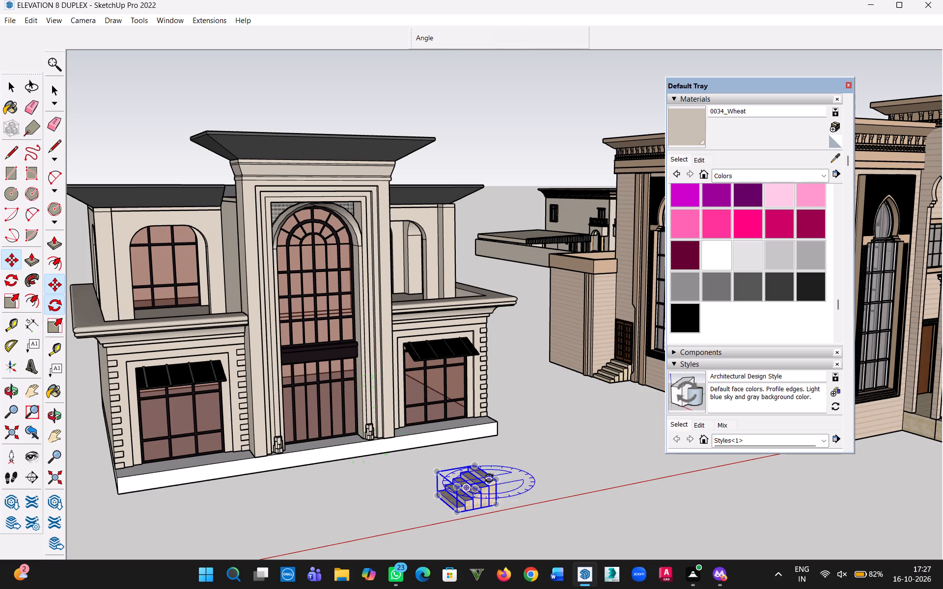
{"action": "left_click", "coordinate": [483, 474]}
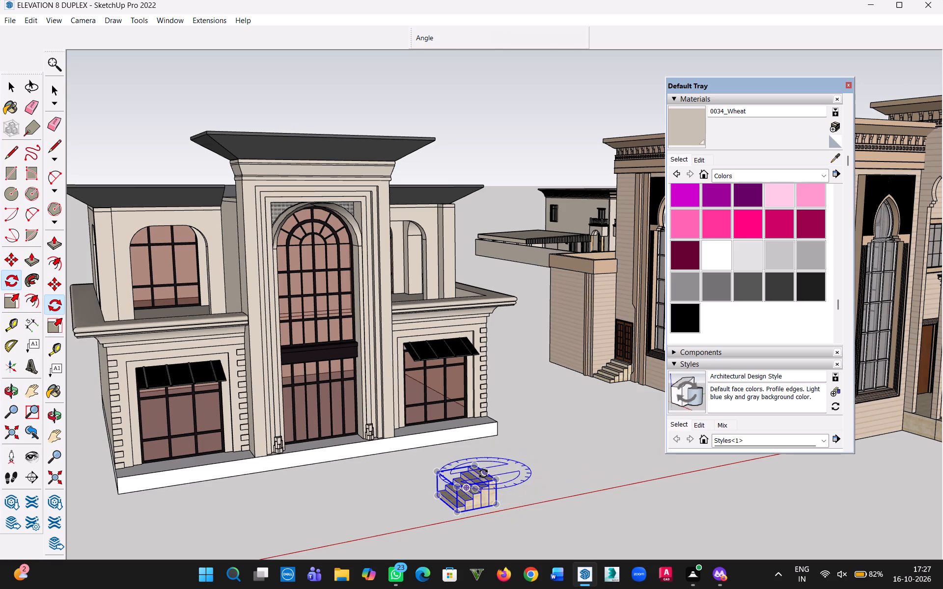
{"action": "left_click", "coordinate": [610, 445]}
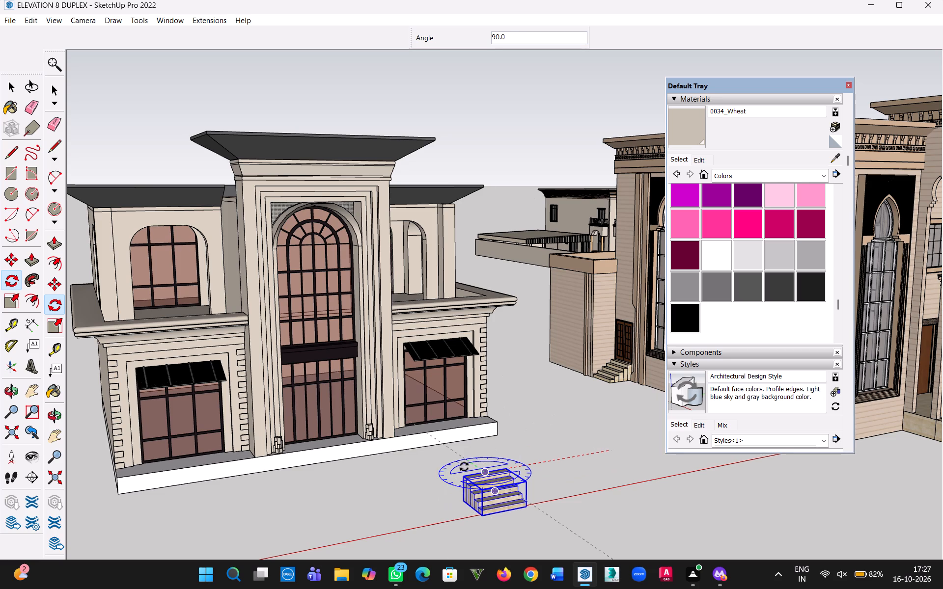
{"action": "left_click", "coordinate": [464, 466]}
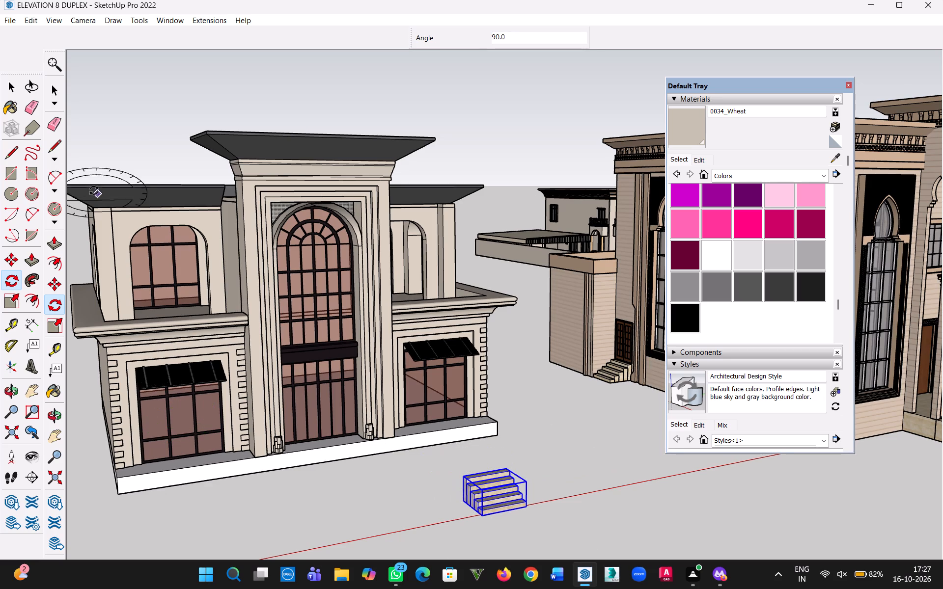
{"action": "left_click", "coordinate": [13, 90]}
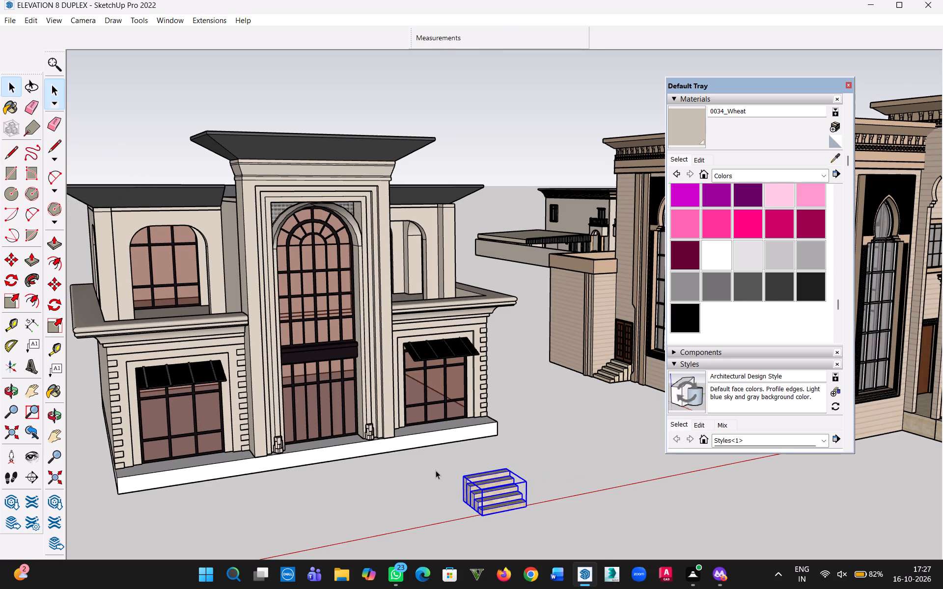
Move the stairs by their upper back corner about 27' 3 3/16" onto the base slab's front top edge beside the tower entrance.
{"action": "key", "text": "m"}
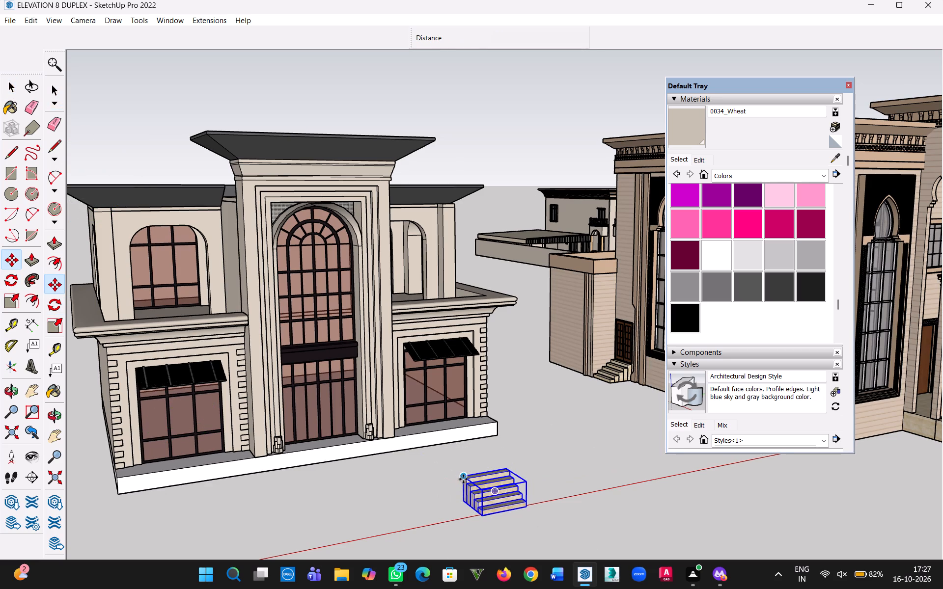
{"action": "left_click", "coordinate": [464, 478]}
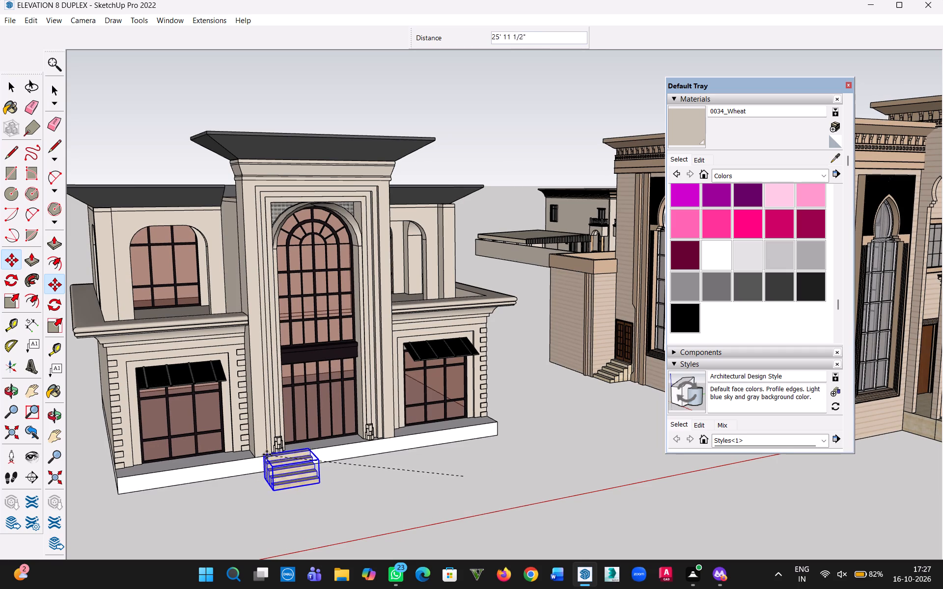
{"action": "scroll", "coordinate": [268, 458], "scroll_direction": "up", "scroll_amount": 4, "text": "ctrl"}
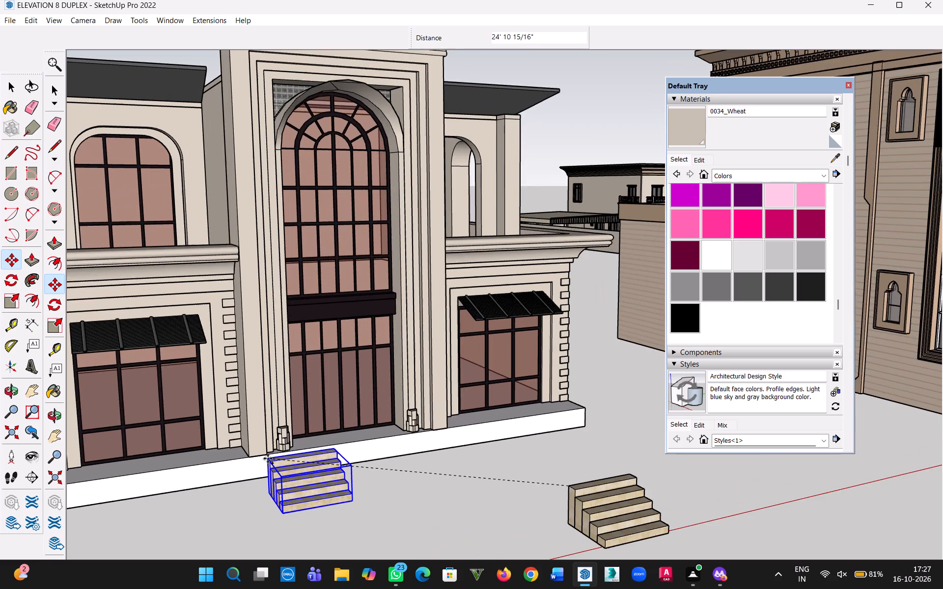
{"action": "scroll", "coordinate": [268, 458], "scroll_direction": "up", "scroll_amount": 6, "text": "ctrl"}
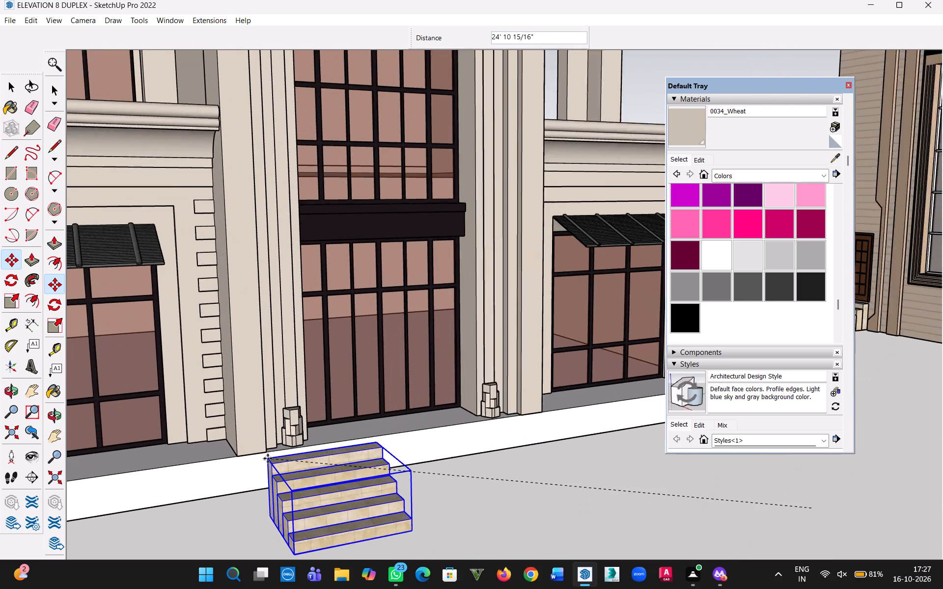
{"action": "scroll", "coordinate": [268, 458], "scroll_direction": "up", "scroll_amount": 6, "text": "ctrl"}
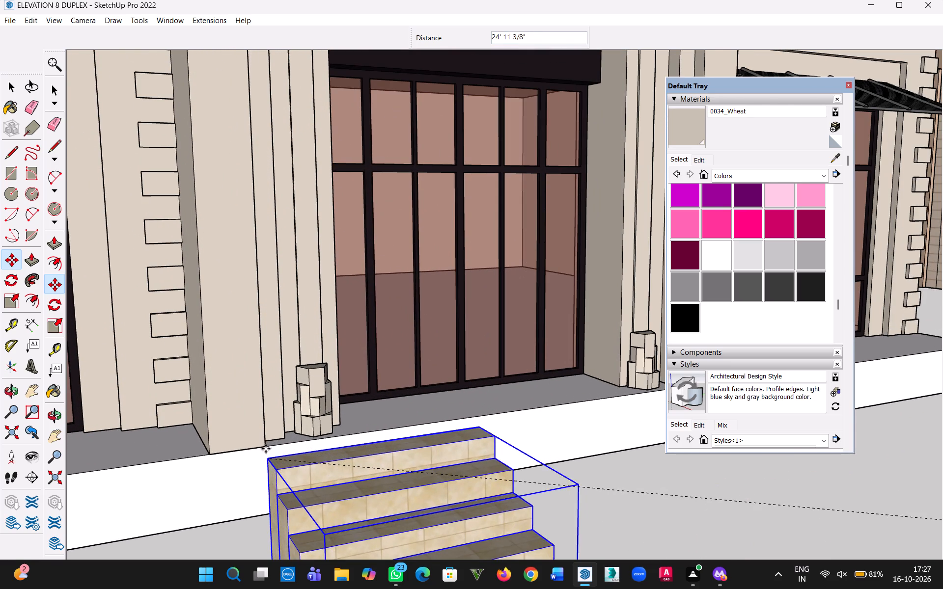
{"action": "left_click", "coordinate": [267, 445]}
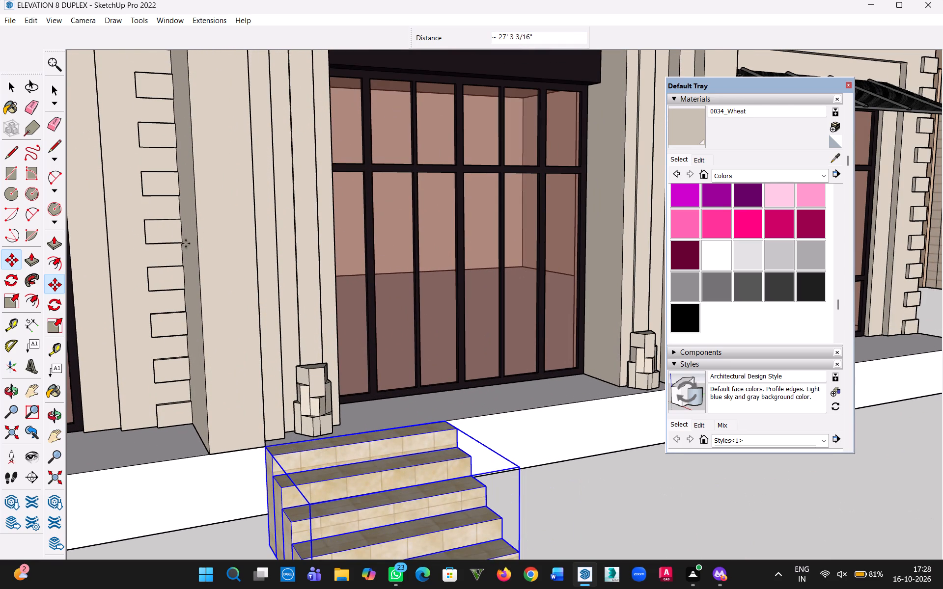
{"action": "left_click", "coordinate": [19, 83]}
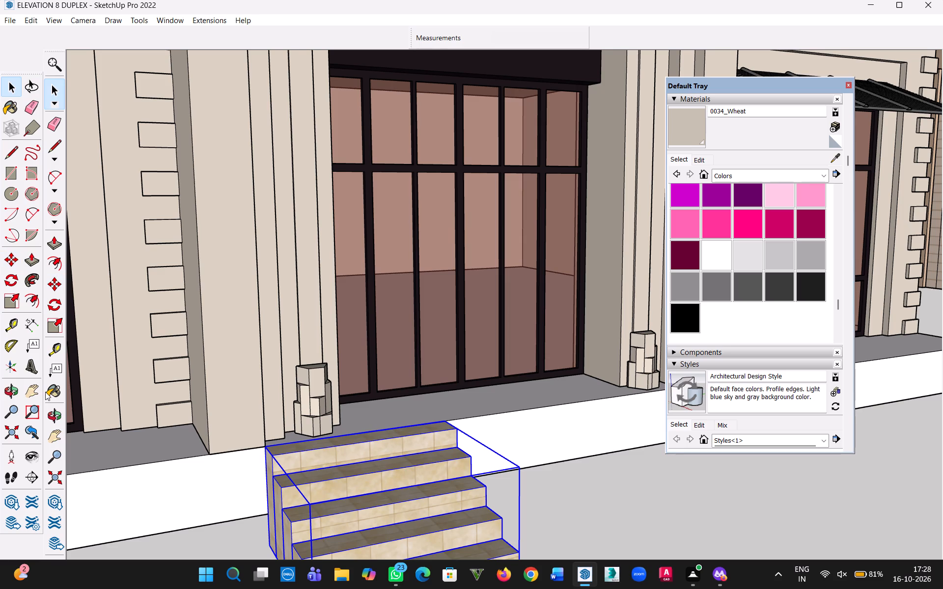
Scale the stairs along the green axis by about 2.81 to span the full width of the tower entrance.
{"action": "left_click", "coordinate": [13, 299]}
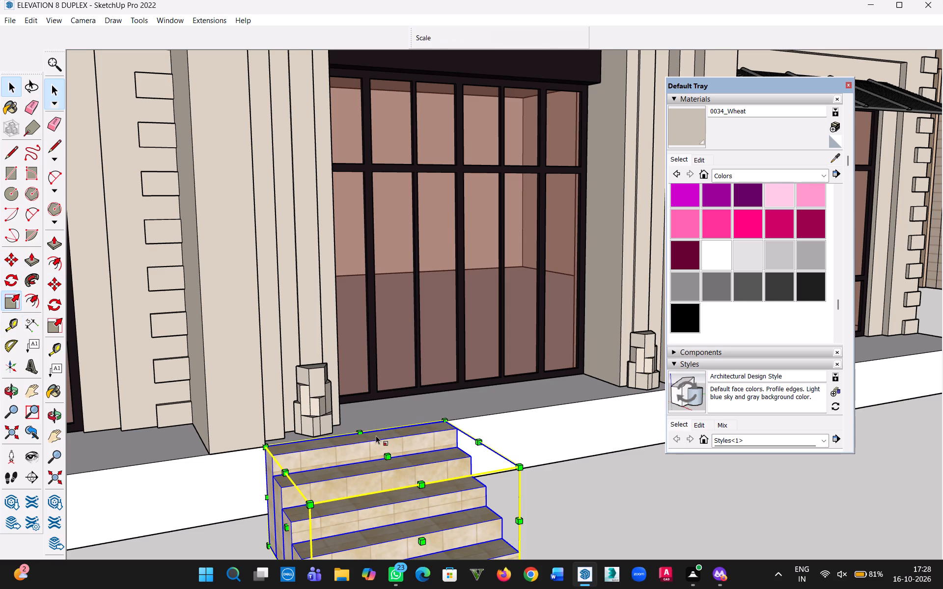
{"action": "scroll", "coordinate": [504, 446], "scroll_direction": "down", "scroll_amount": 1, "text": "ctrl"}
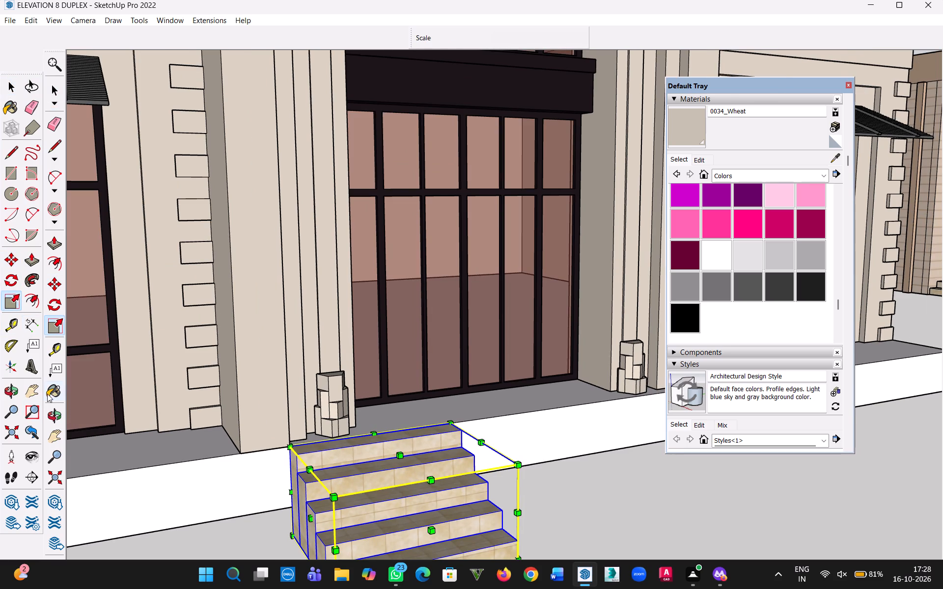
{"action": "left_click", "coordinate": [55, 413]}
{"action": "left_click_drag", "start_coordinate": [648, 503], "coordinate": [522, 504]}
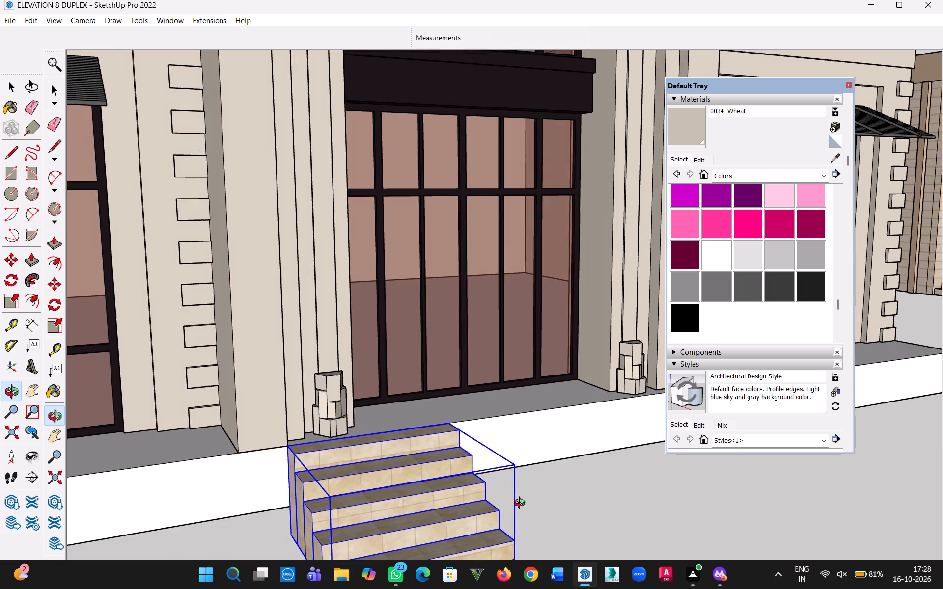
{"action": "left_click_drag", "start_coordinate": [522, 504], "coordinate": [417, 508]}
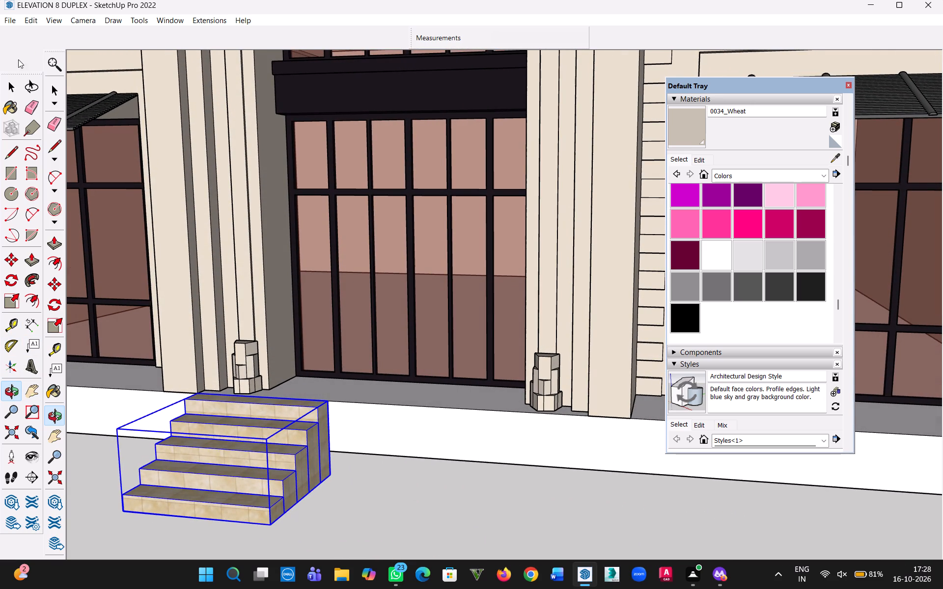
{"action": "left_click", "coordinate": [11, 85]}
{"action": "left_click", "coordinate": [255, 458]}
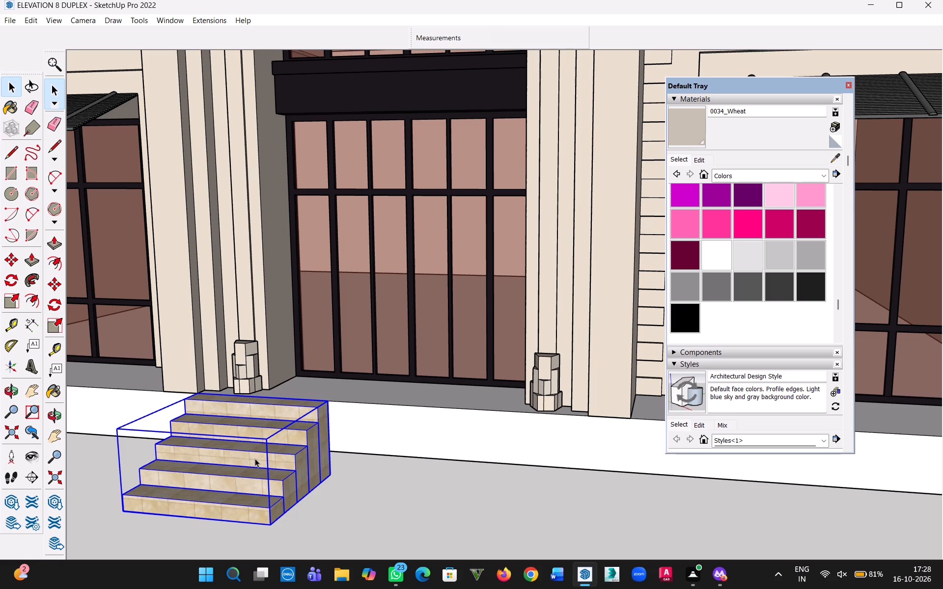
{"action": "left_click", "coordinate": [304, 461]}
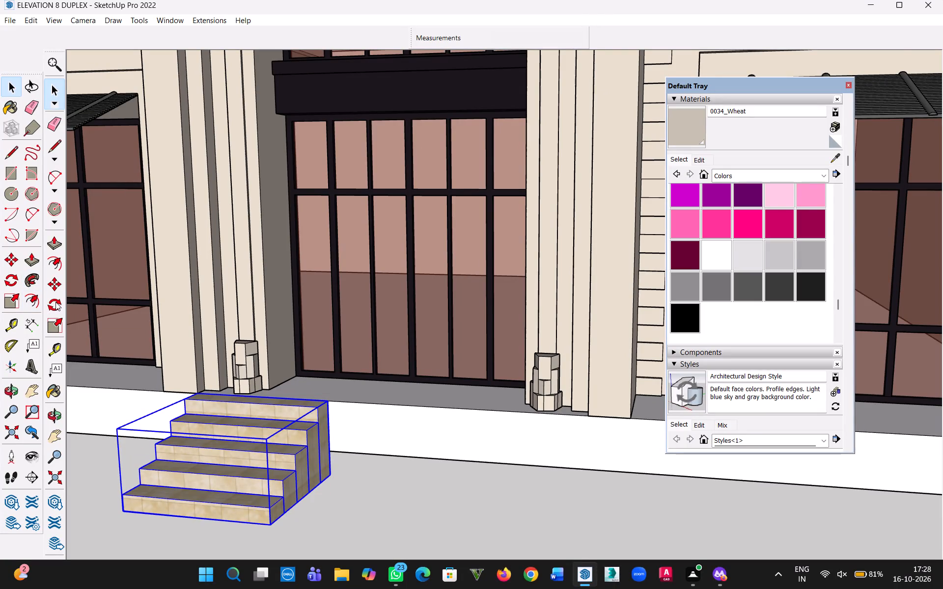
{"action": "left_click", "coordinate": [12, 303]}
{"action": "left_click", "coordinate": [306, 462]}
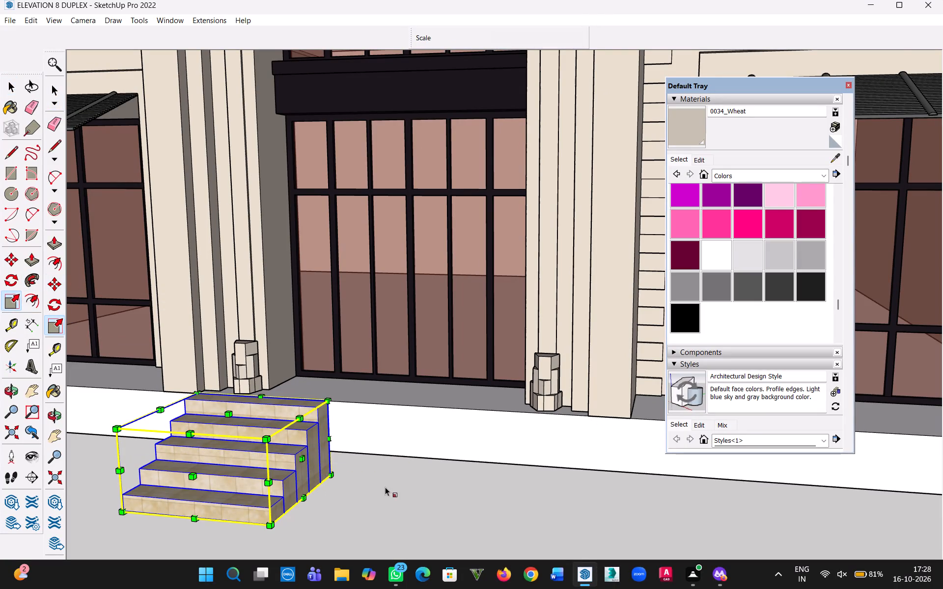
{"action": "left_click_drag", "start_coordinate": [303, 458], "coordinate": [460, 447]}
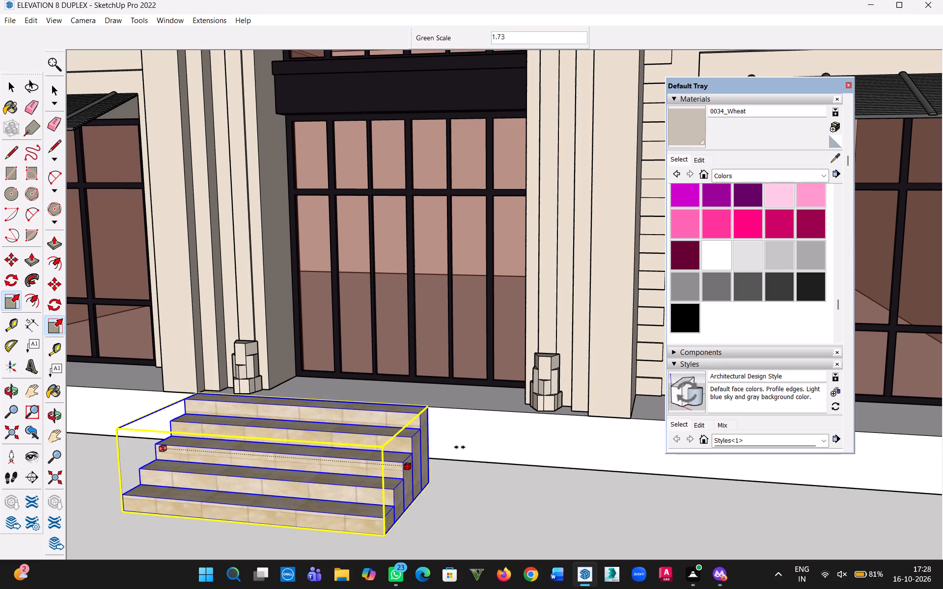
{"action": "left_click_drag", "start_coordinate": [460, 447], "coordinate": [589, 415]}
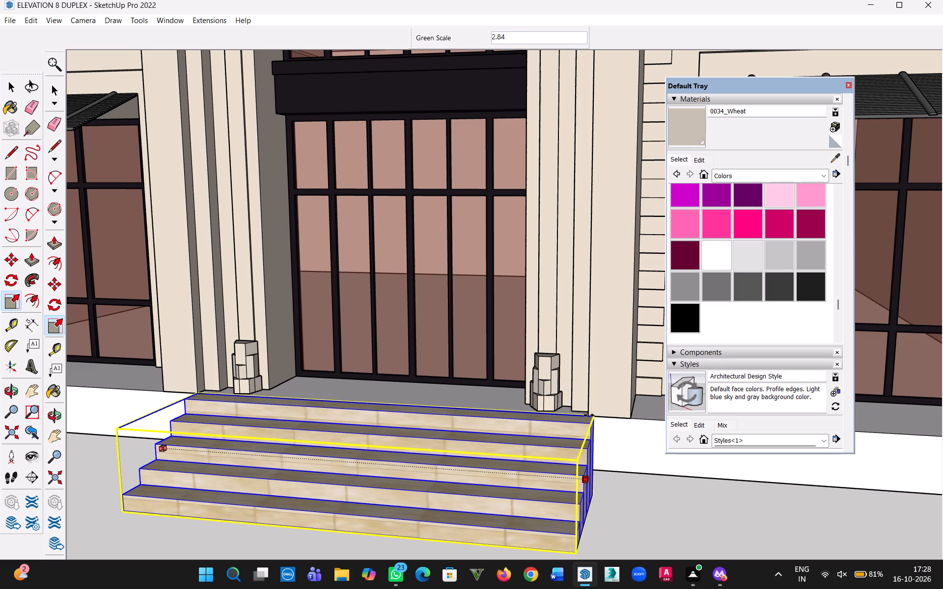
{"action": "left_click_drag", "start_coordinate": [589, 415], "coordinate": [587, 413]}
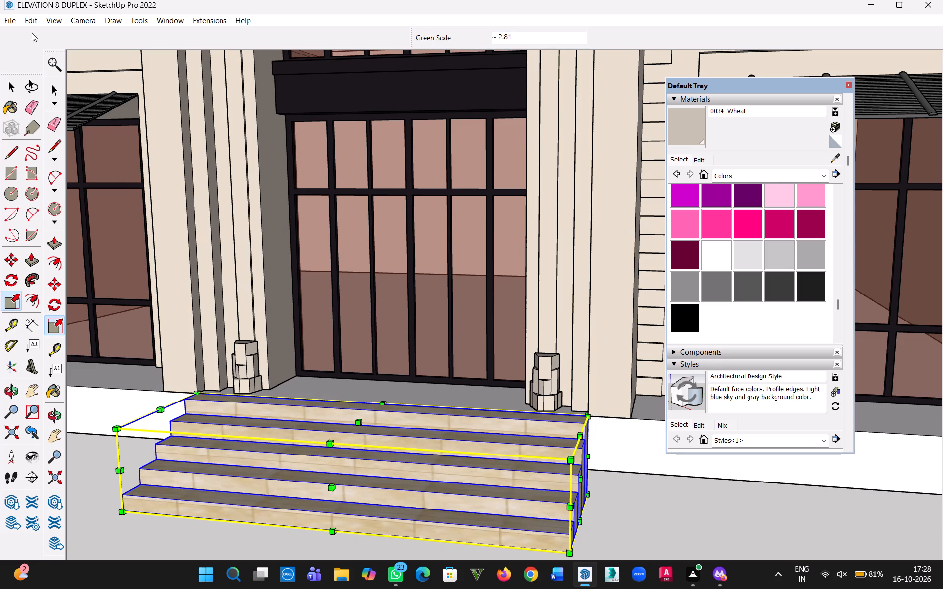
{"action": "left_click", "coordinate": [10, 89]}
{"action": "left_click", "coordinate": [492, 438]}
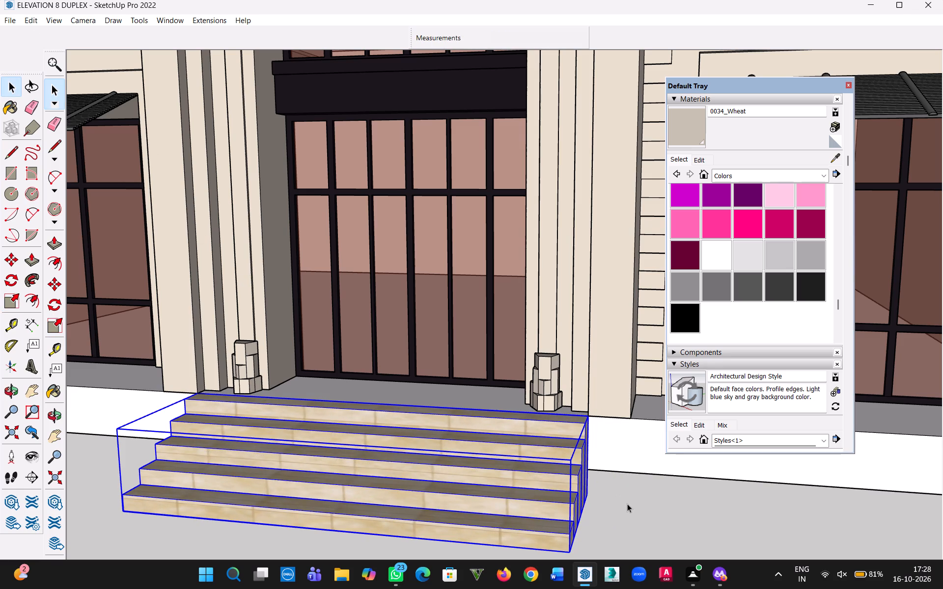
{"action": "left_click", "coordinate": [629, 503]}
Examine the duplex's widened stairs and the arched-portico villa's entrance steps for a stone finish to reuse.
{"action": "scroll", "coordinate": [629, 503], "scroll_direction": "down", "scroll_amount": 5, "text": "ctrl"}
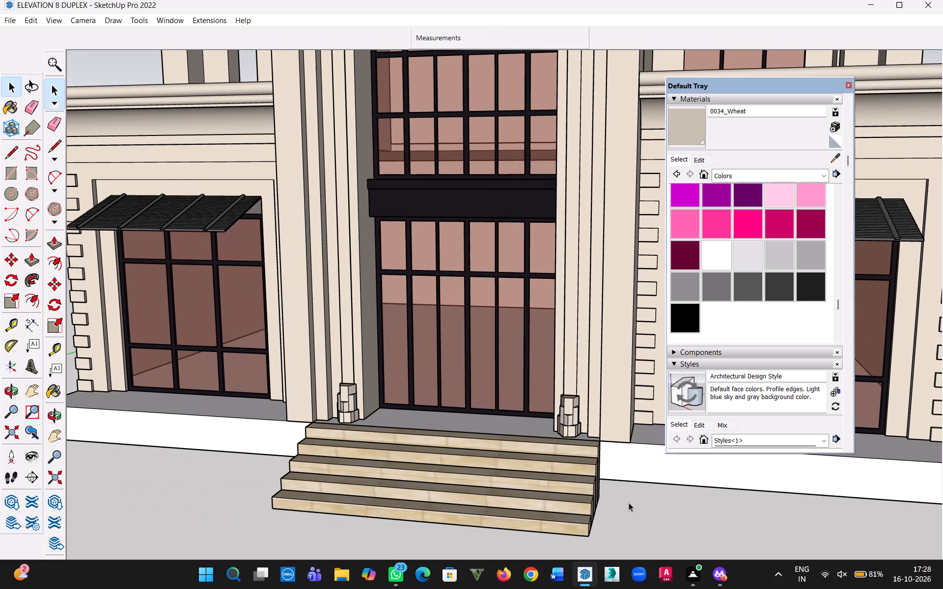
{"action": "scroll", "coordinate": [629, 503], "scroll_direction": "down", "scroll_amount": 1, "text": "ctrl"}
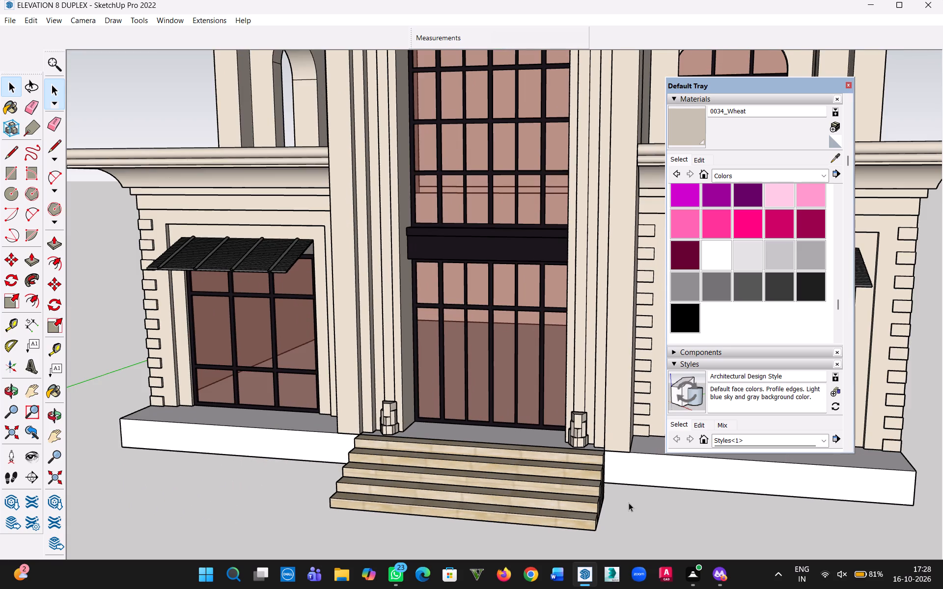
{"action": "scroll", "coordinate": [629, 503], "scroll_direction": "down", "scroll_amount": 1, "text": "ctrl"}
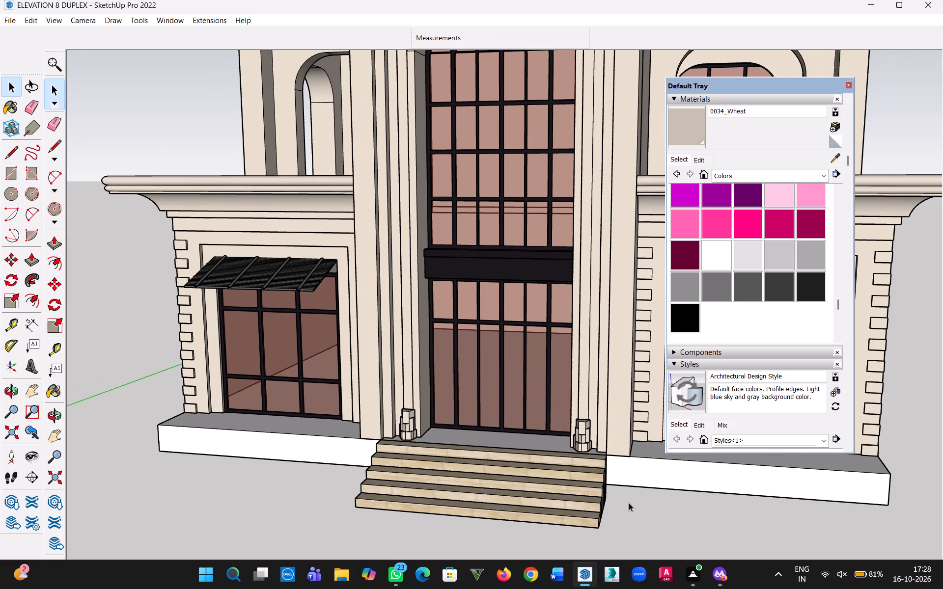
{"action": "scroll", "coordinate": [629, 503], "scroll_direction": "down", "scroll_amount": 3, "text": "ctrl"}
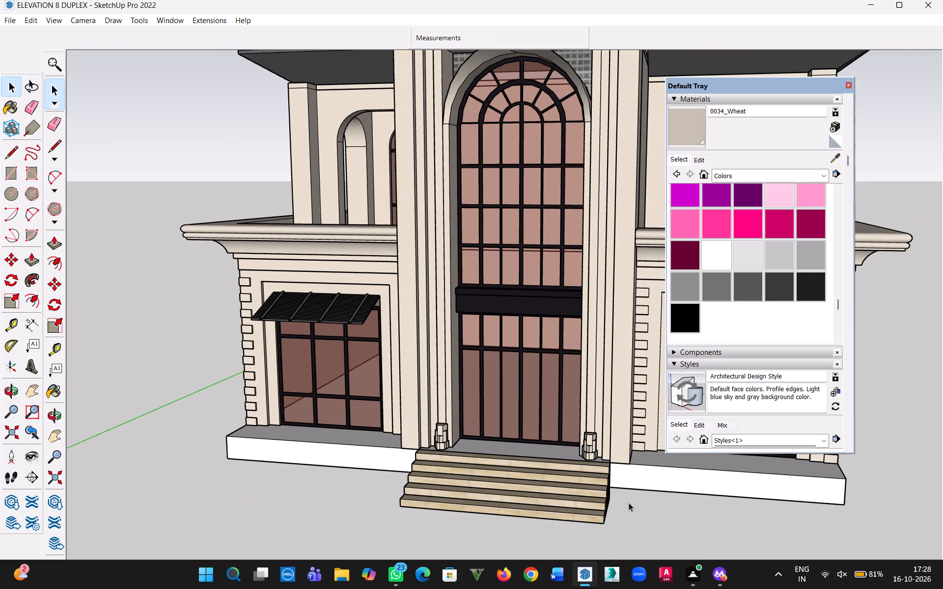
{"action": "key", "text": "h"}
{"action": "left_click_drag", "start_coordinate": [867, 442], "coordinate": [599, 445]}
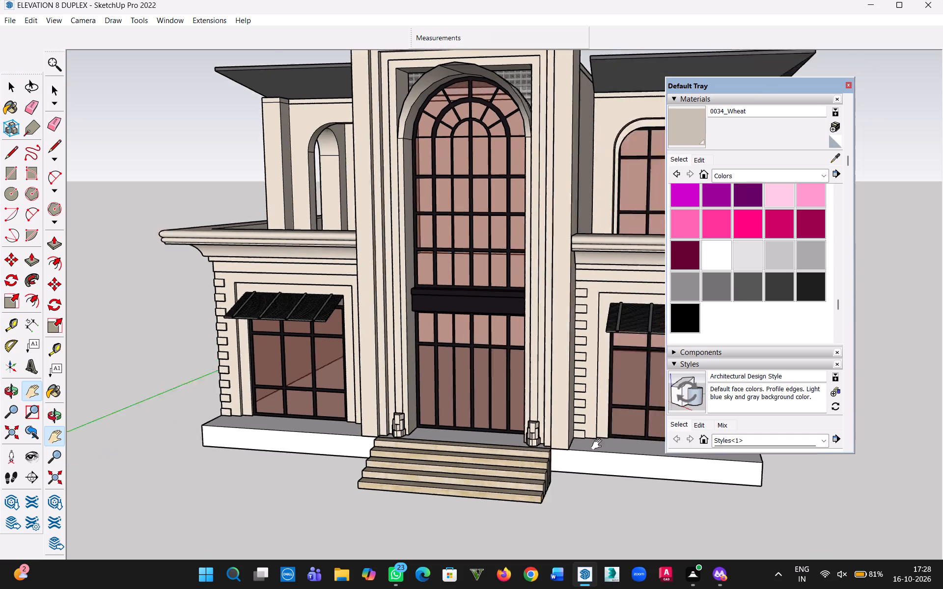
{"action": "left_click_drag", "start_coordinate": [599, 445], "coordinate": [142, 520]}
{"action": "left_click_drag", "start_coordinate": [708, 460], "coordinate": [449, 450]}
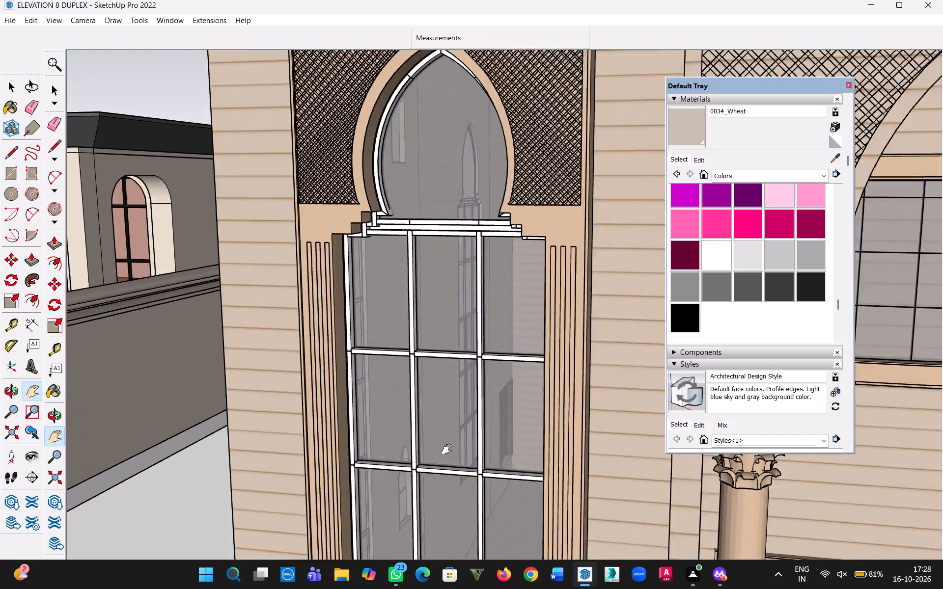
{"action": "left_click_drag", "start_coordinate": [449, 450], "coordinate": [149, 398]}
{"action": "scroll", "coordinate": [517, 428], "scroll_direction": "down", "scroll_amount": 3, "text": "ctrl"}
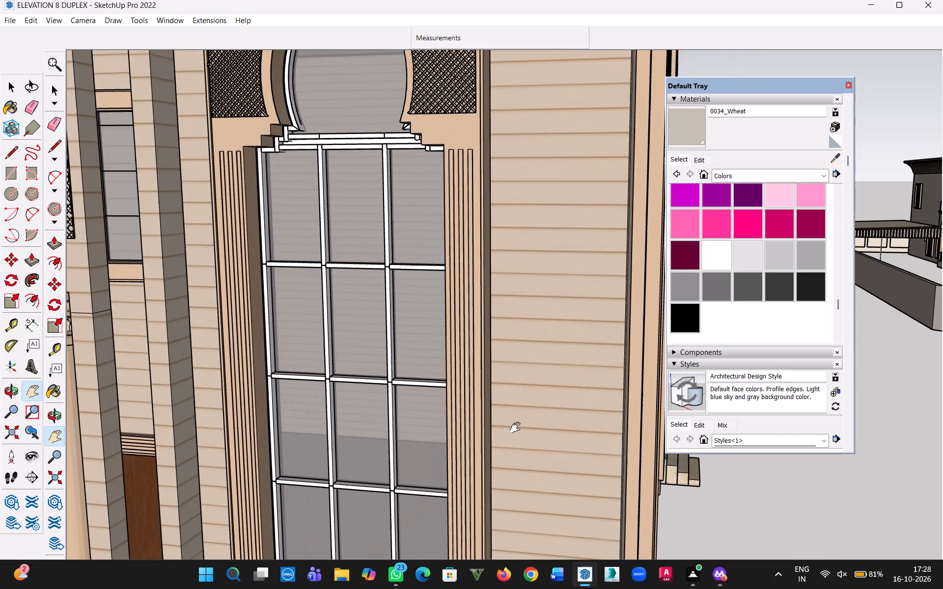
{"action": "scroll", "coordinate": [517, 428], "scroll_direction": "down", "scroll_amount": 8, "text": "ctrl"}
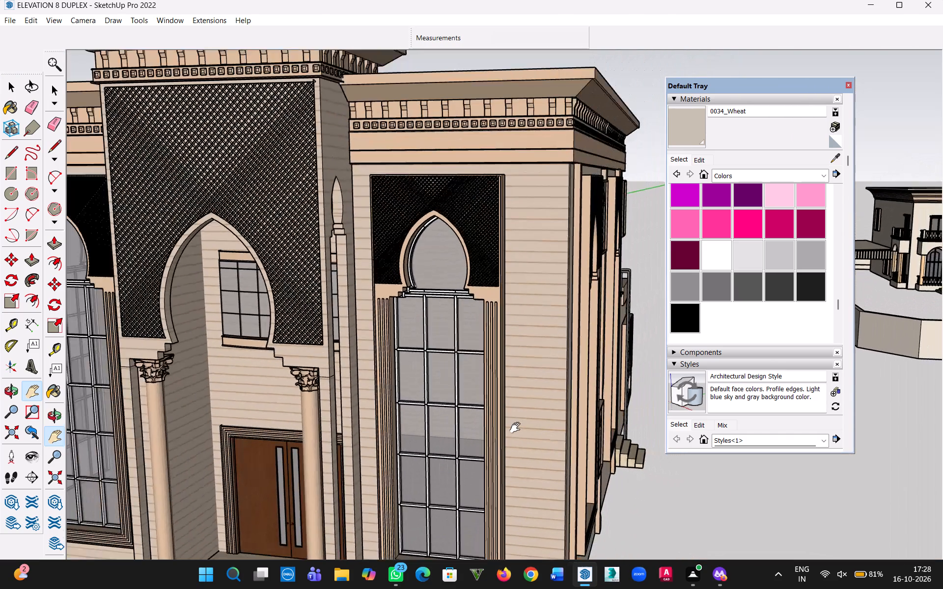
{"action": "scroll", "coordinate": [517, 428], "scroll_direction": "down", "scroll_amount": 2, "text": "ctrl"}
{"action": "left_click_drag", "start_coordinate": [626, 447], "coordinate": [208, 469]}
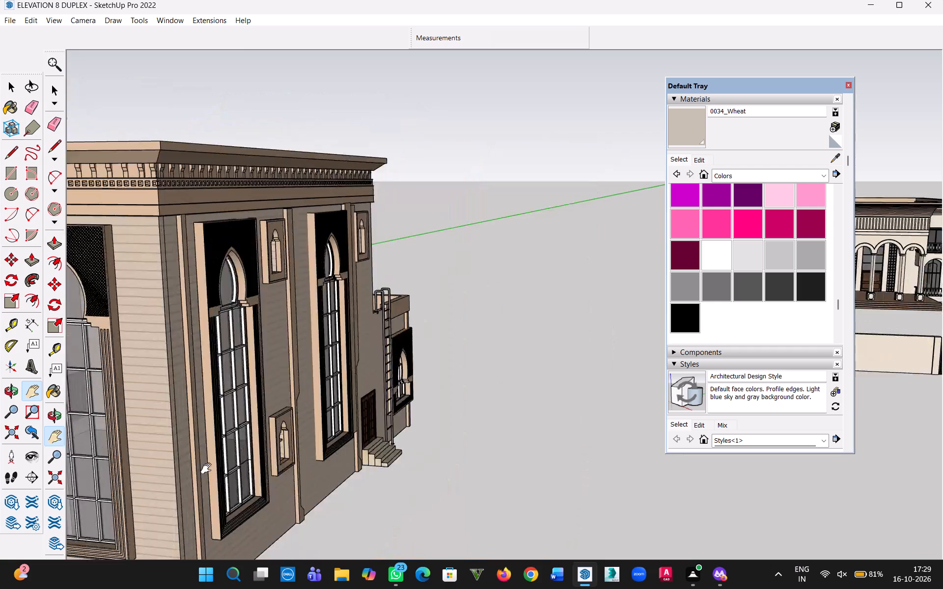
{"action": "left_click_drag", "start_coordinate": [208, 469], "coordinate": [156, 474]}
{"action": "left_click_drag", "start_coordinate": [392, 468], "coordinate": [182, 531]}
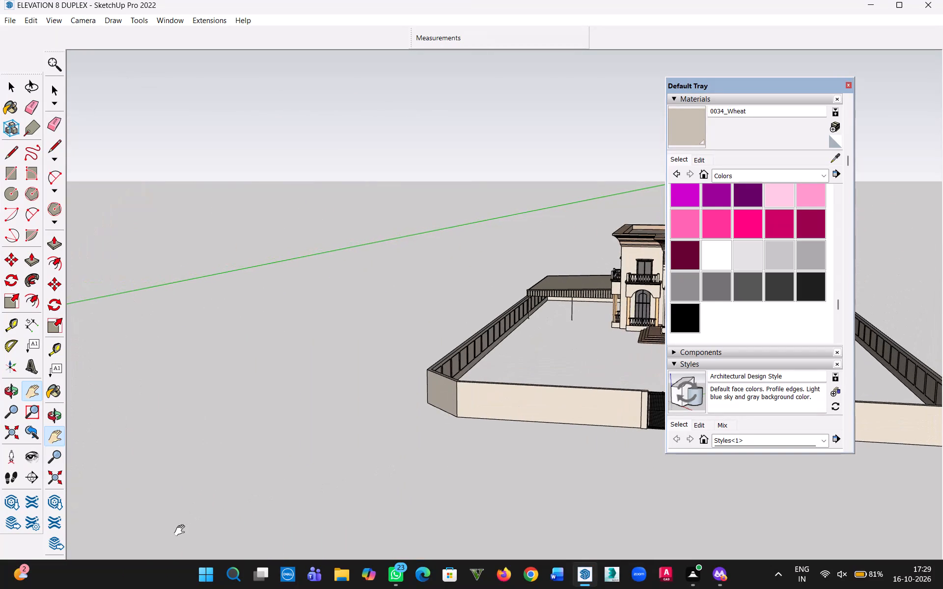
{"action": "left_click_drag", "start_coordinate": [466, 449], "coordinate": [192, 563]}
{"action": "left_click_drag", "start_coordinate": [477, 458], "coordinate": [305, 508]}
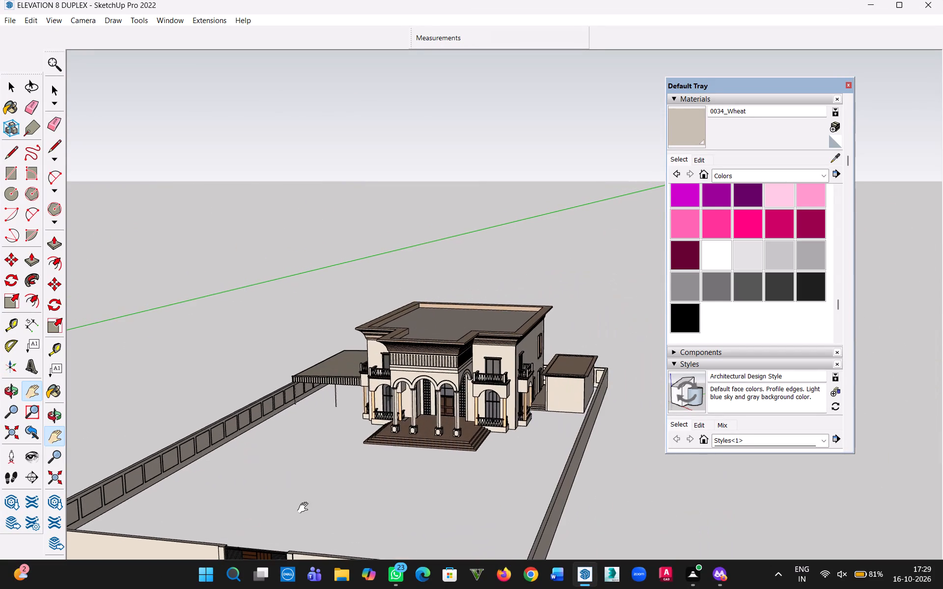
{"action": "left_click_drag", "start_coordinate": [305, 508], "coordinate": [416, 415]}
{"action": "scroll", "coordinate": [416, 415], "scroll_direction": "up", "scroll_amount": 7, "text": "ctrl"}
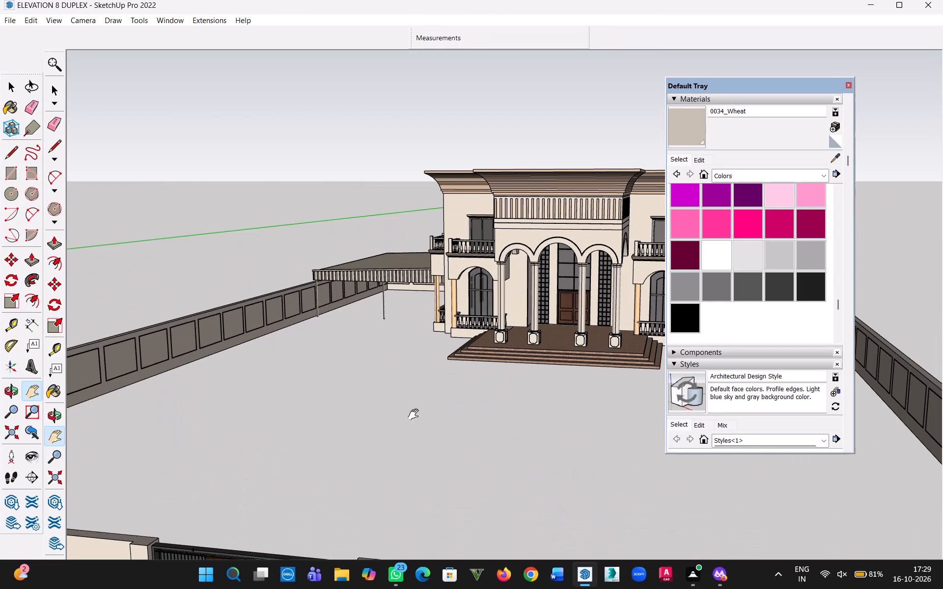
{"action": "left_click_drag", "start_coordinate": [519, 335], "coordinate": [305, 492]}
{"action": "scroll", "coordinate": [305, 492], "scroll_direction": "up", "scroll_amount": 6, "text": "ctrl"}
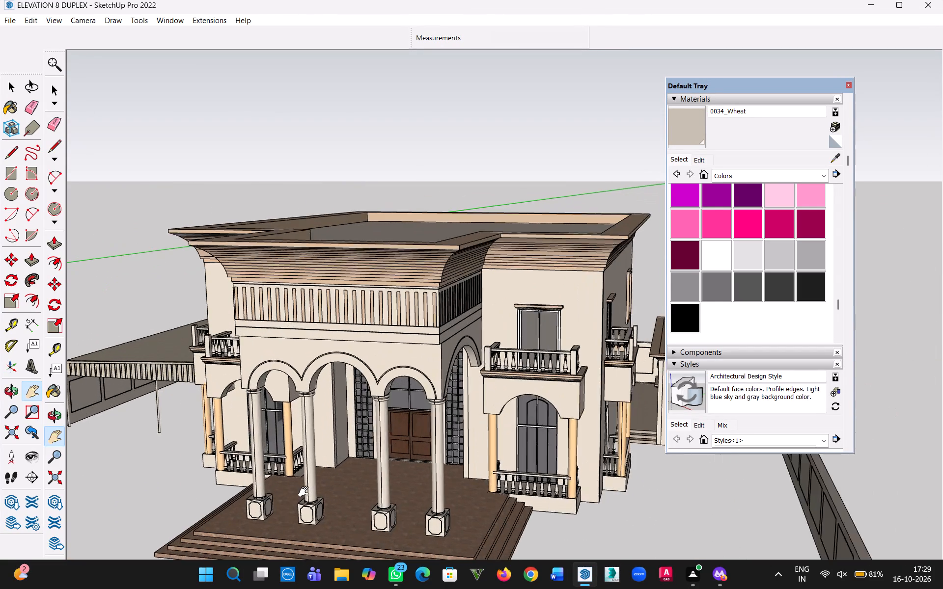
{"action": "scroll", "coordinate": [305, 492], "scroll_direction": "up", "scroll_amount": 5, "text": "ctrl"}
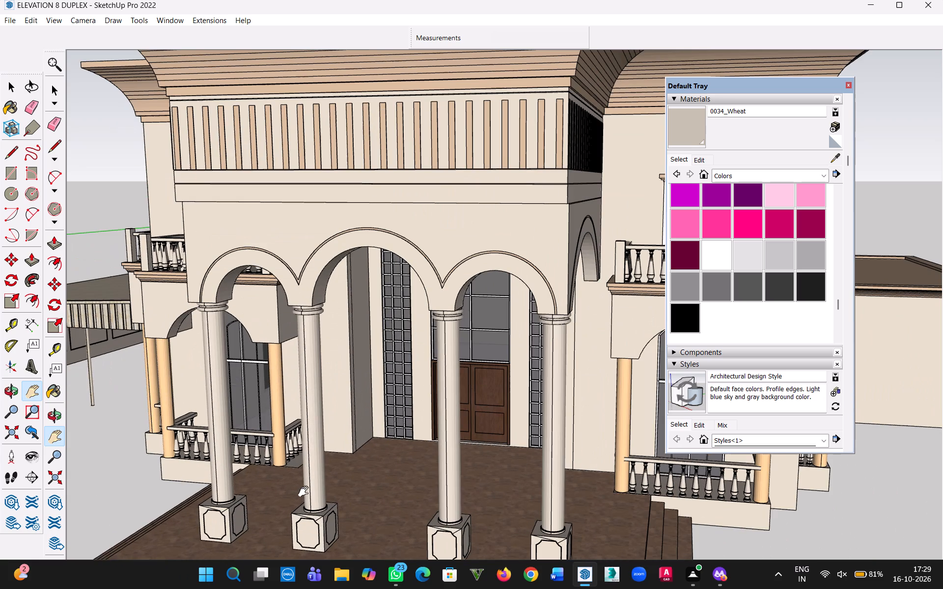
{"action": "left_click_drag", "start_coordinate": [305, 492], "coordinate": [494, 360]}
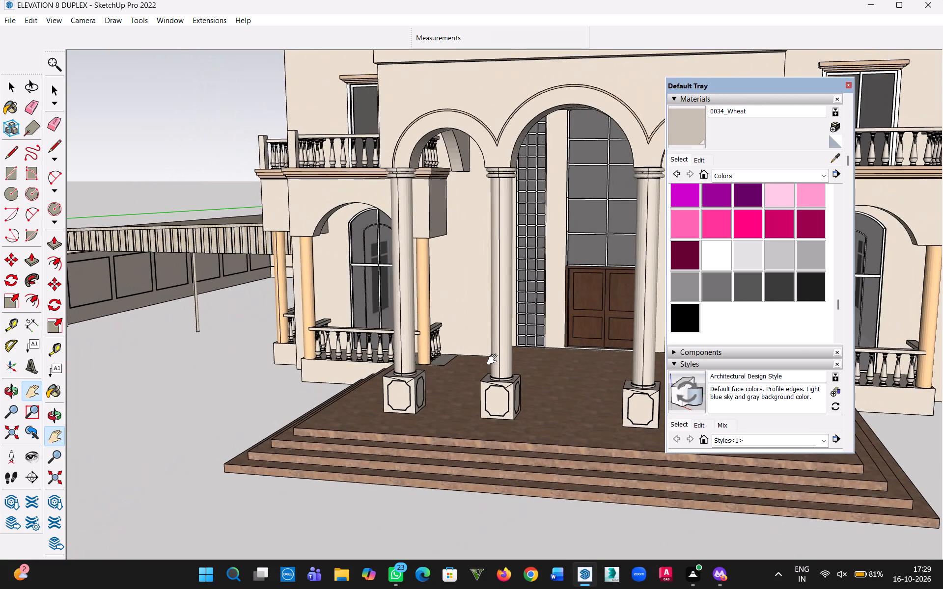
{"action": "left_click_drag", "start_coordinate": [494, 360], "coordinate": [312, 526]}
{"action": "scroll", "coordinate": [312, 526], "scroll_direction": "down", "scroll_amount": 5, "text": "ctrl"}
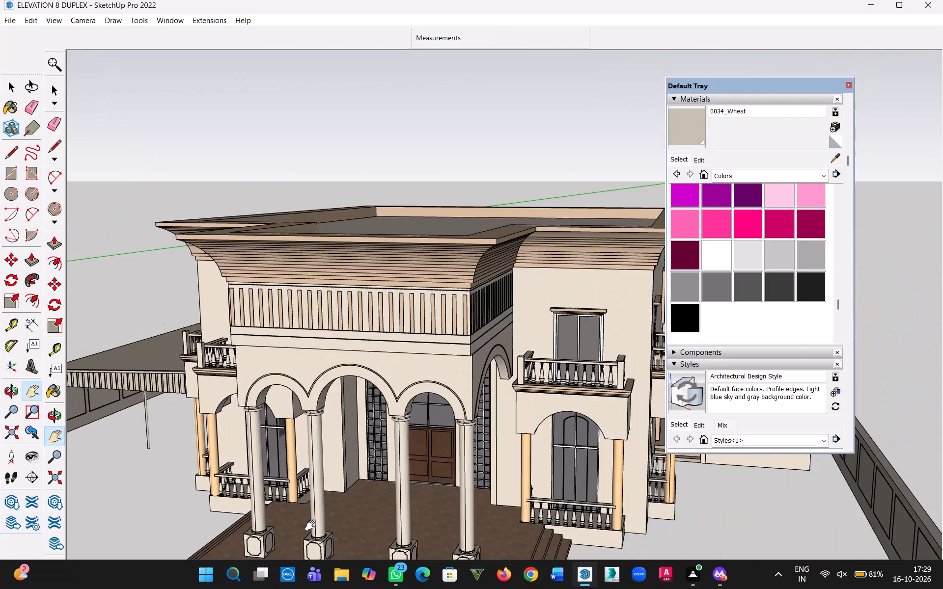
{"action": "scroll", "coordinate": [312, 526], "scroll_direction": "down", "scroll_amount": 3, "text": "ctrl"}
Sample the Tile Veriegated Stone material from the entrance steps of the distant arched-portico villa.
{"action": "left_click_drag", "start_coordinate": [239, 469], "coordinate": [719, 235]}
{"action": "left_click_drag", "start_coordinate": [373, 288], "coordinate": [567, 285]}
{"action": "scroll", "coordinate": [567, 285], "scroll_direction": "down", "scroll_amount": 8, "text": "ctrl"}
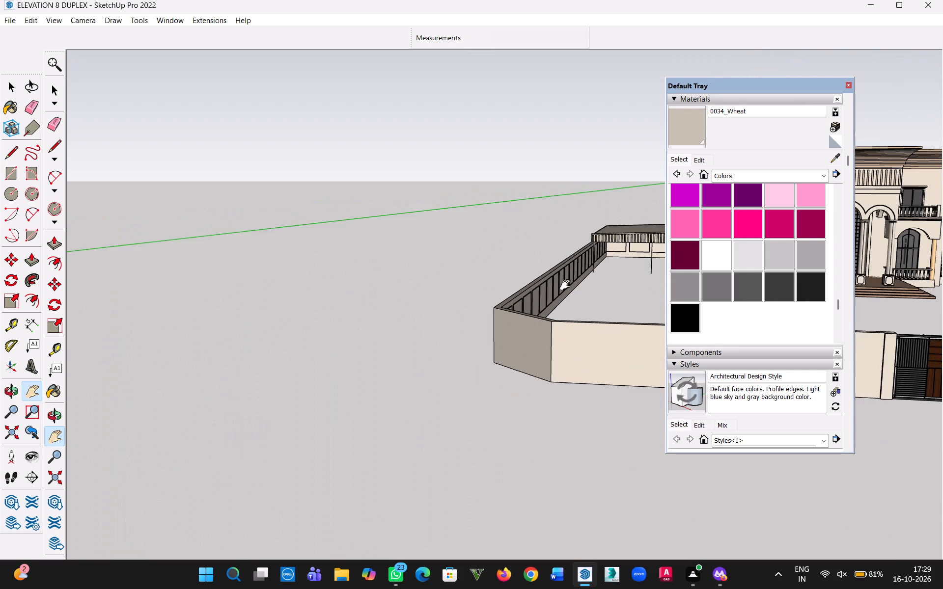
{"action": "left_click", "coordinate": [381, 368]}
{"action": "scroll", "coordinate": [380, 395], "scroll_direction": "down", "scroll_amount": 7, "text": "ctrl"}
{"action": "left_click_drag", "start_coordinate": [165, 473], "coordinate": [460, 547]}
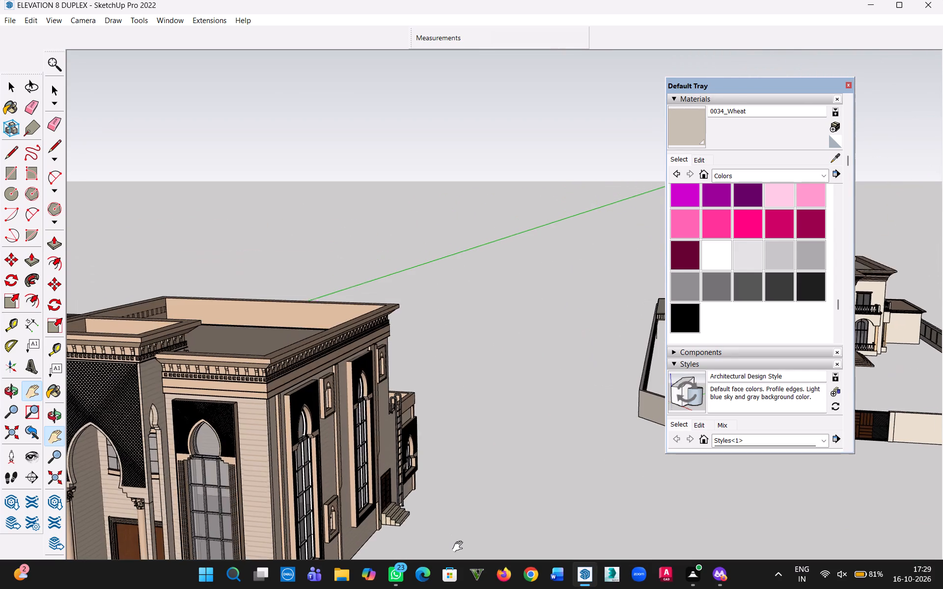
{"action": "left_click_drag", "start_coordinate": [460, 547], "coordinate": [624, 393]}
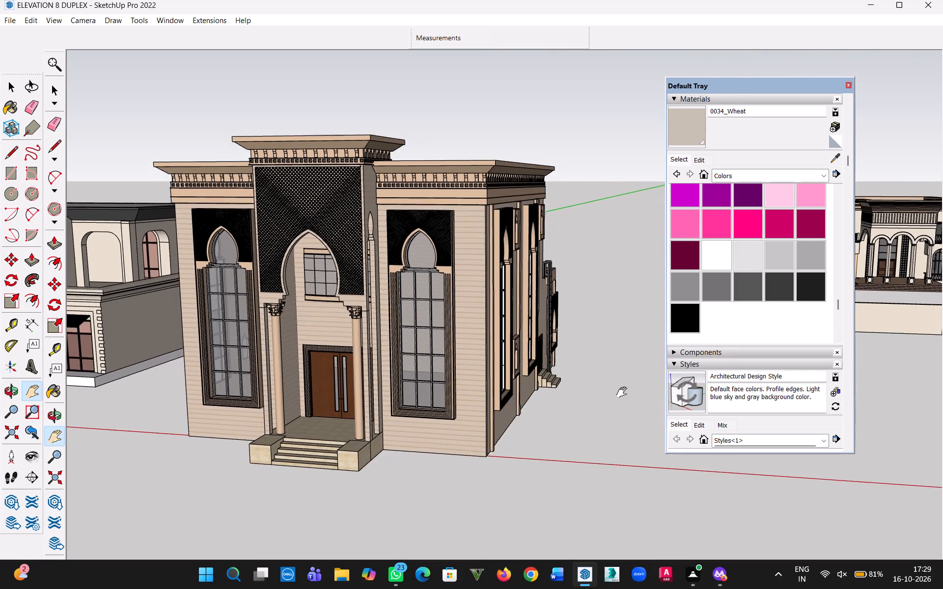
{"action": "left_click_drag", "start_coordinate": [624, 393], "coordinate": [486, 363]}
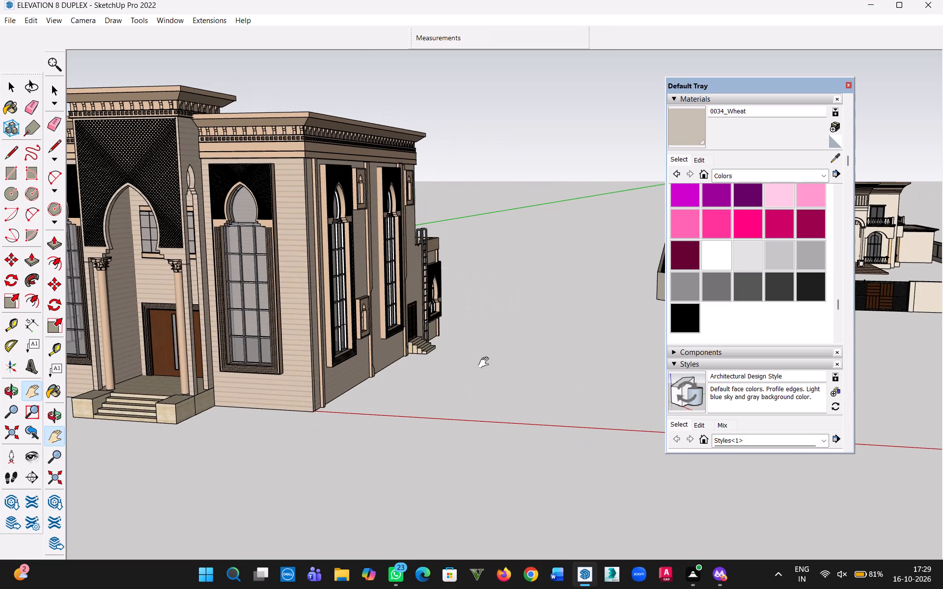
{"action": "left_click_drag", "start_coordinate": [486, 363], "coordinate": [942, 445]}
{"action": "left_click_drag", "start_coordinate": [632, 417], "coordinate": [288, 453]}
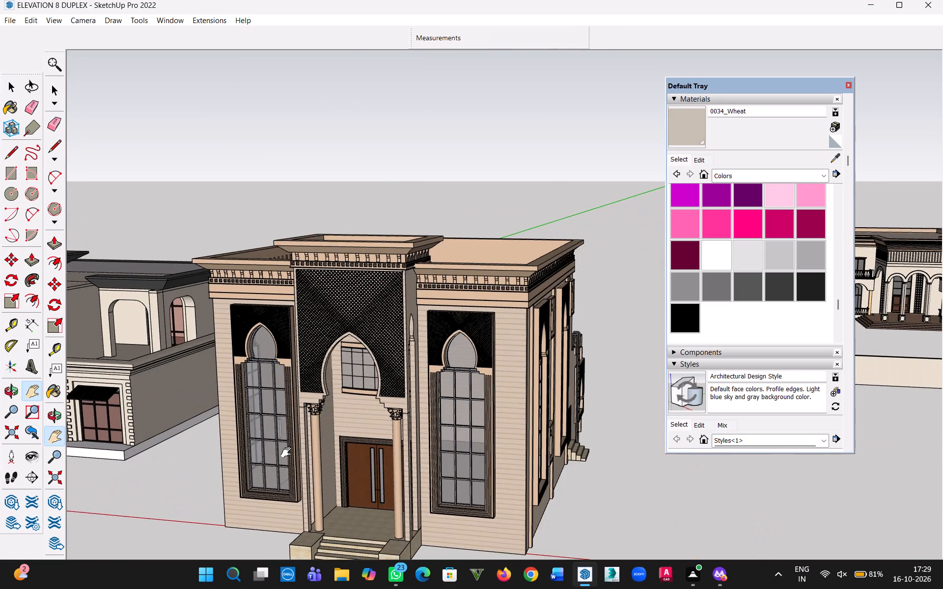
{"action": "left_click_drag", "start_coordinate": [288, 453], "coordinate": [295, 360]}
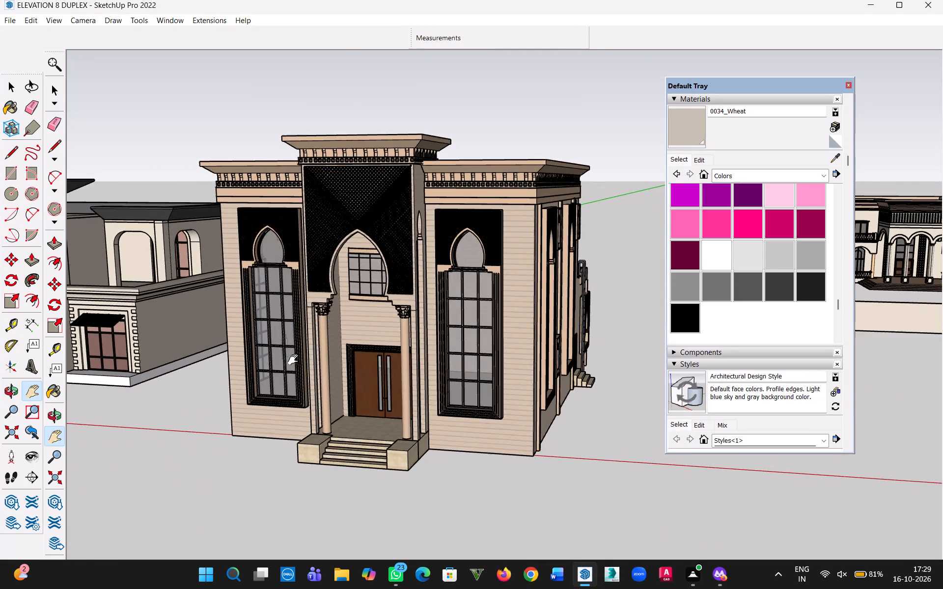
{"action": "left_click_drag", "start_coordinate": [295, 360], "coordinate": [358, 367]}
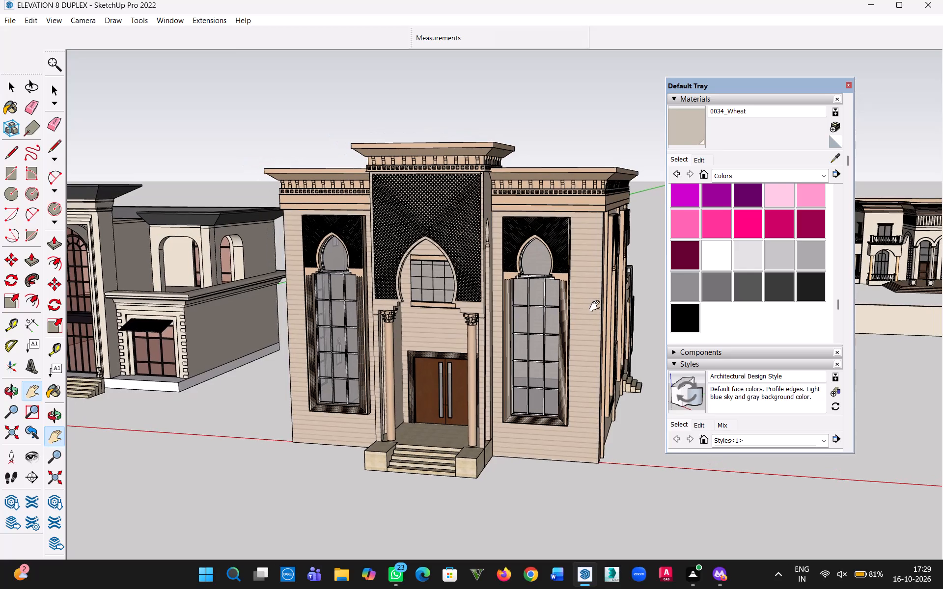
{"action": "left_click", "coordinate": [837, 158]}
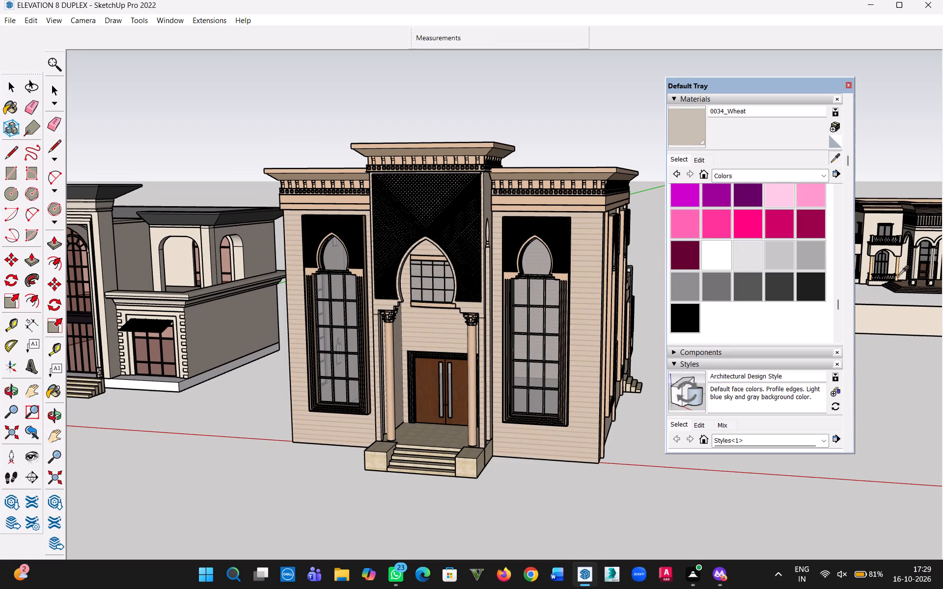
{"action": "left_click", "coordinate": [902, 284]}
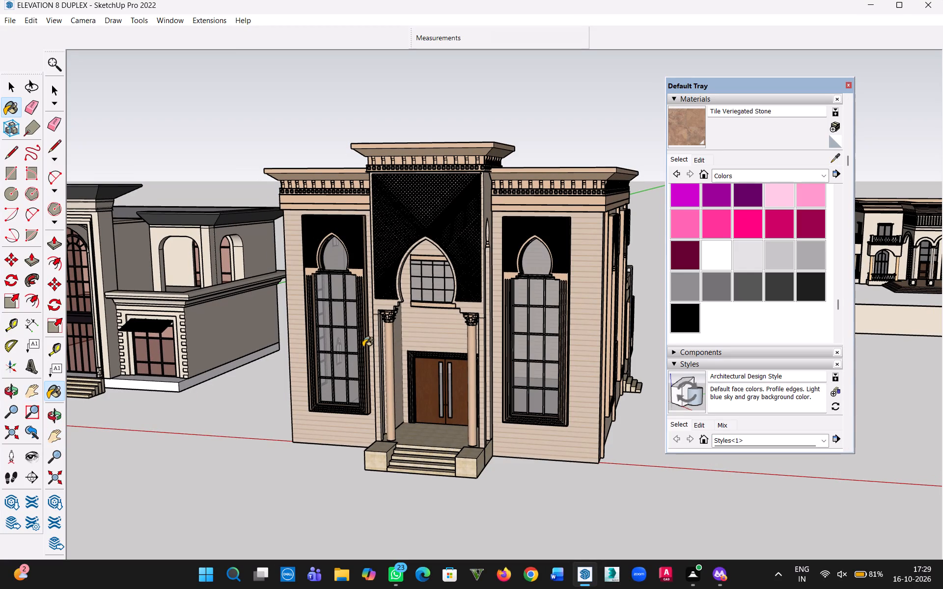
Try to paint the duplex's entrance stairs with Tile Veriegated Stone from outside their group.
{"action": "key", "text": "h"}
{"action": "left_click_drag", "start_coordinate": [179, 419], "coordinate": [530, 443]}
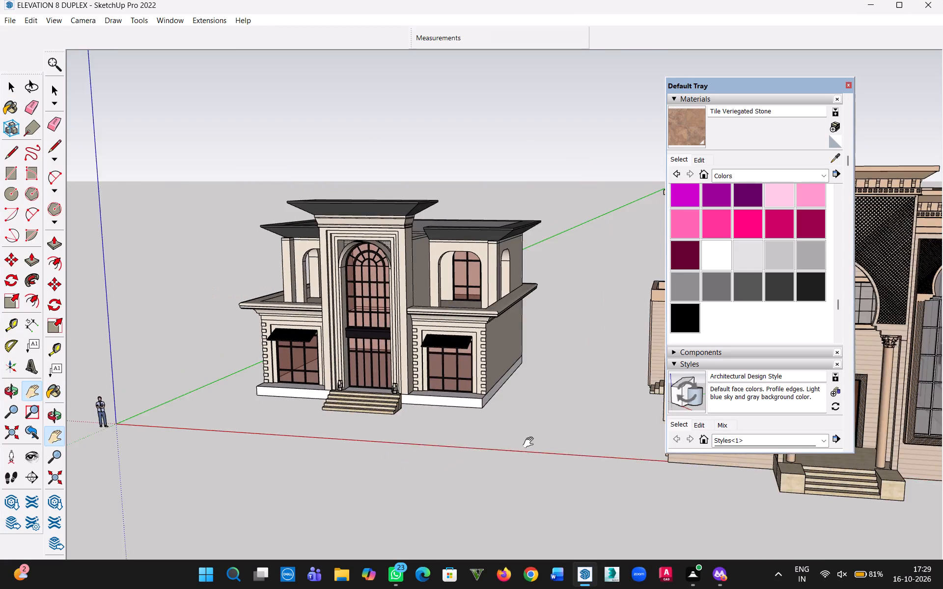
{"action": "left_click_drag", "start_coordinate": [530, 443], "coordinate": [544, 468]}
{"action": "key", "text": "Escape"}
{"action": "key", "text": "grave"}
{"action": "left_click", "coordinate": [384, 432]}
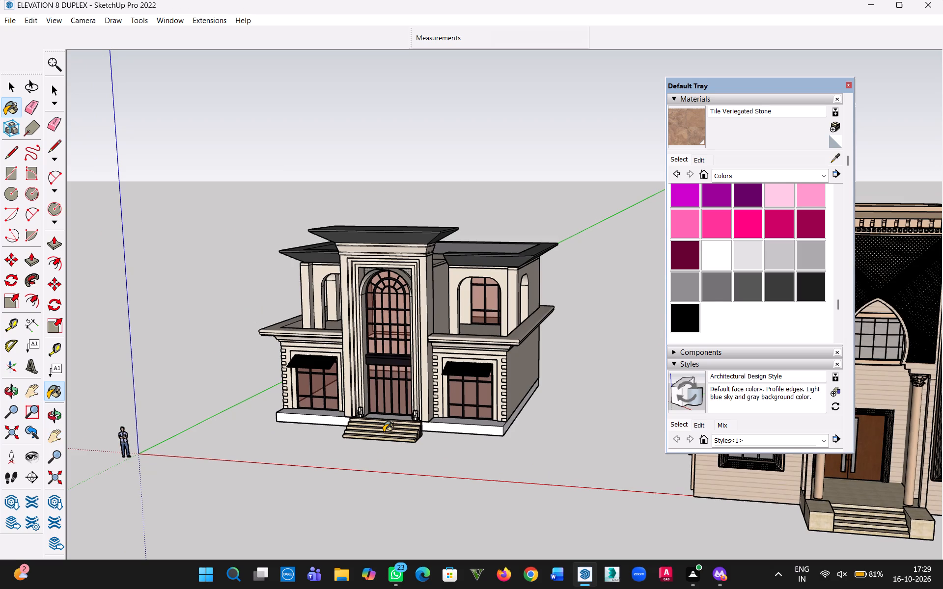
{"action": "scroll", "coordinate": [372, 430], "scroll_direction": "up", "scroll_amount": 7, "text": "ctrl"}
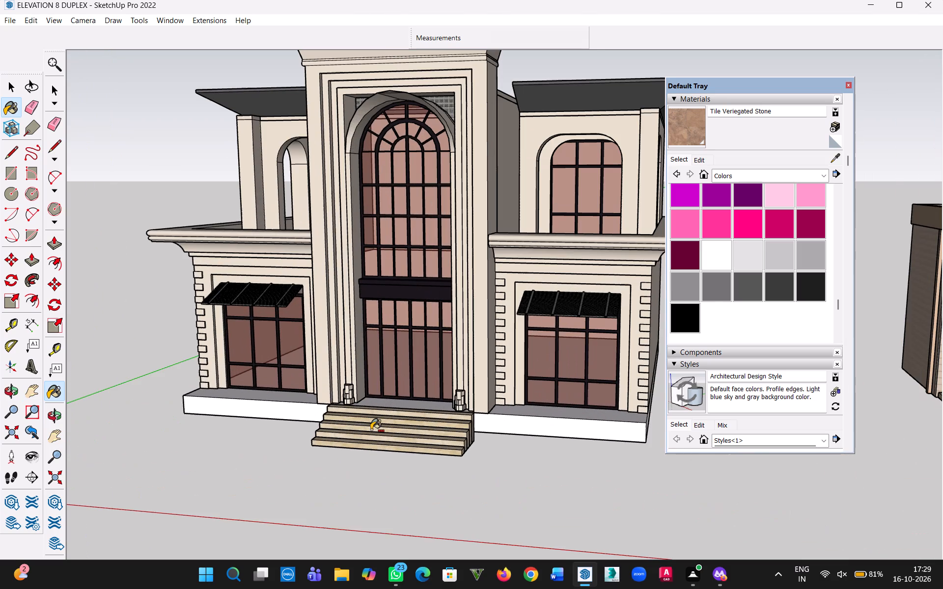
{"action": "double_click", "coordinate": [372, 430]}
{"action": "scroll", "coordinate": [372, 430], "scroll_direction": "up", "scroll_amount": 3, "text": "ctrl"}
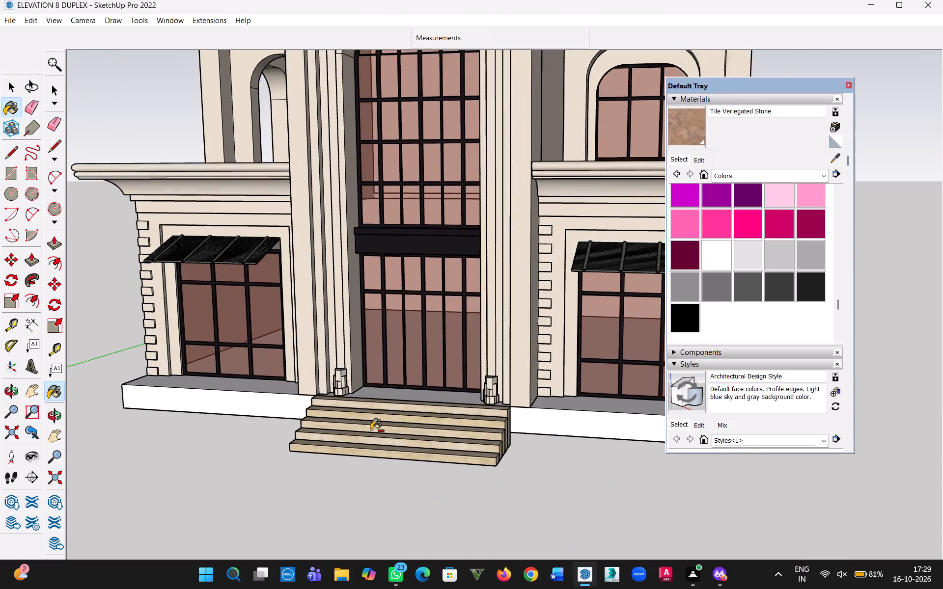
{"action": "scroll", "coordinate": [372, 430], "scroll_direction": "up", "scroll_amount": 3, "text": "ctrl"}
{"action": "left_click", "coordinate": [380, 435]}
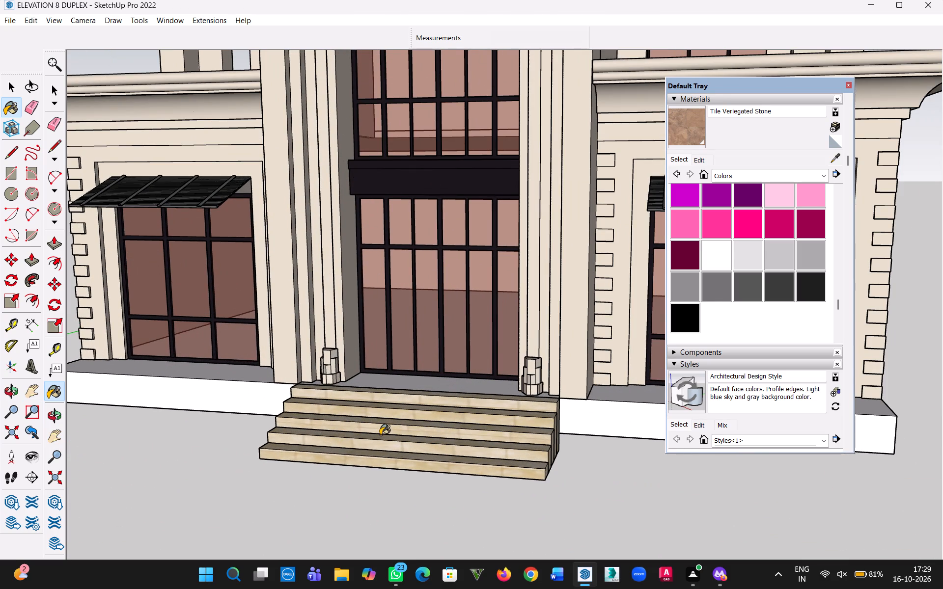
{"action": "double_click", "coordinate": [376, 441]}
Open the duplex's entrance stairs for editing, select all their connected geometry, and paint it with Tile Veriegated Stone.
{"action": "left_click", "coordinate": [14, 91]}
{"action": "double_click", "coordinate": [415, 424]}
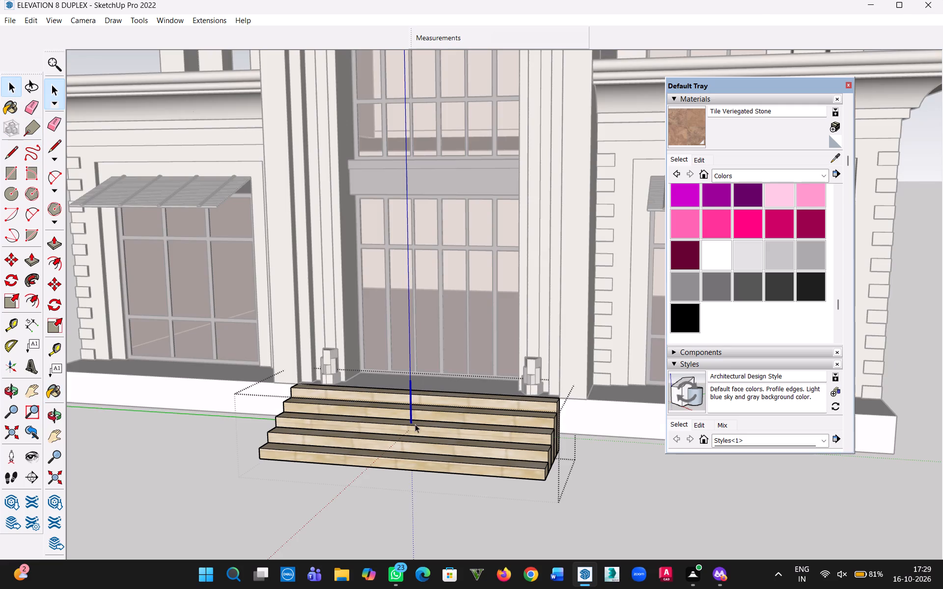
{"action": "left_click", "coordinate": [420, 441]}
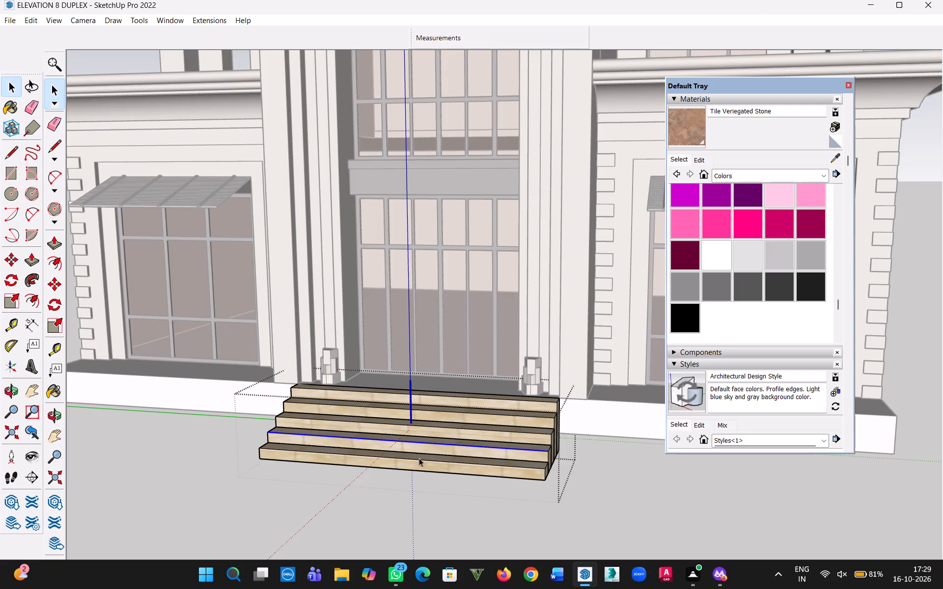
{"action": "double_click", "coordinate": [420, 469]}
{"action": "double_click", "coordinate": [420, 469]}
{"action": "key", "text": "b"}
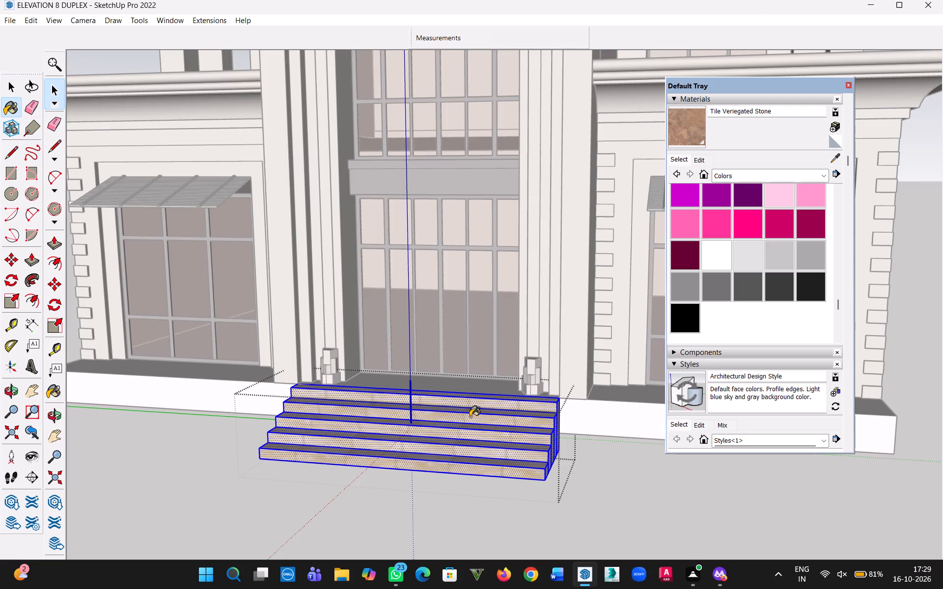
{"action": "left_click", "coordinate": [470, 417]}
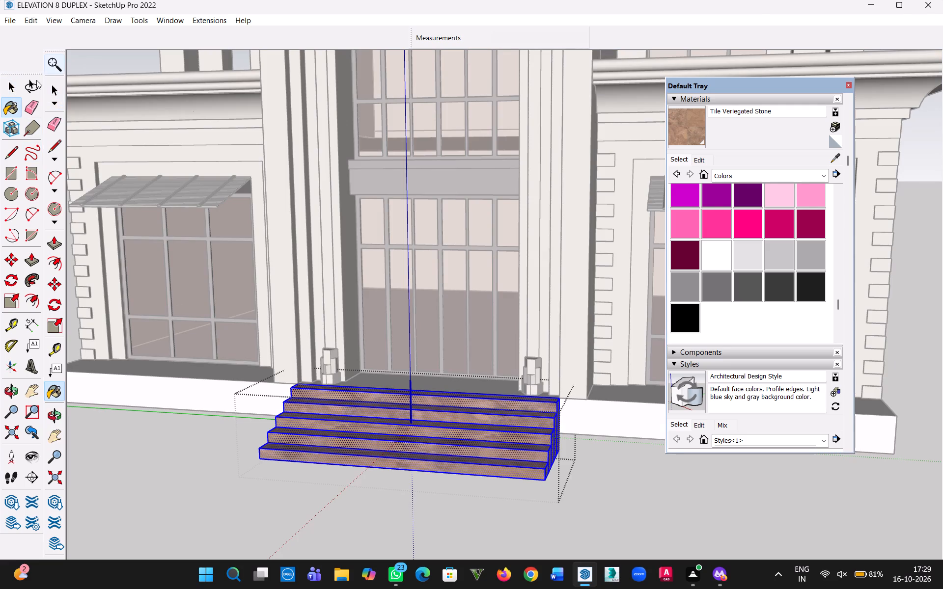
Finish editing the duplex's entrance stairs group and close the Default Tray.
{"action": "left_click", "coordinate": [7, 90]}
{"action": "left_click", "coordinate": [307, 503]}
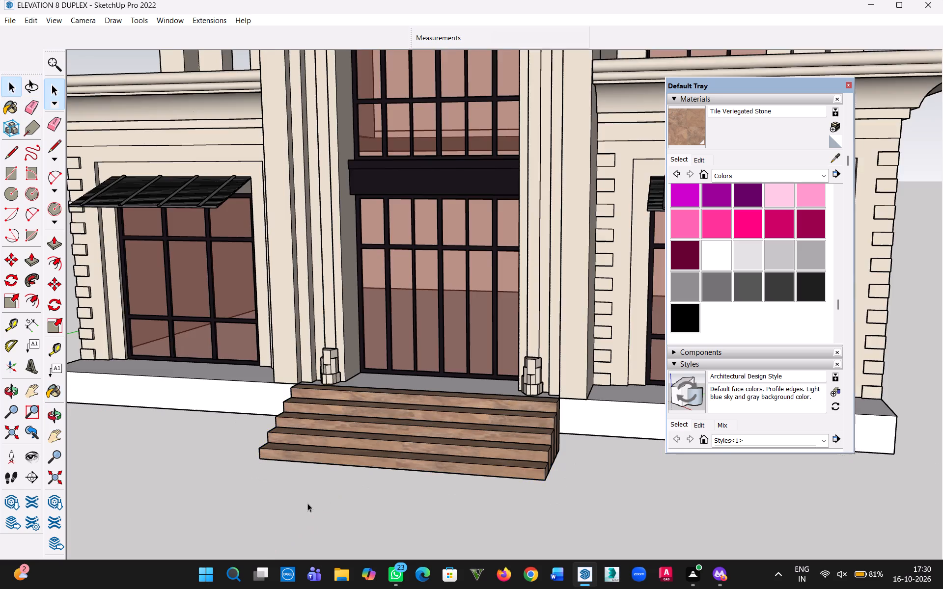
{"action": "scroll", "coordinate": [307, 503], "scroll_direction": "down", "scroll_amount": 13, "text": "ctrl"}
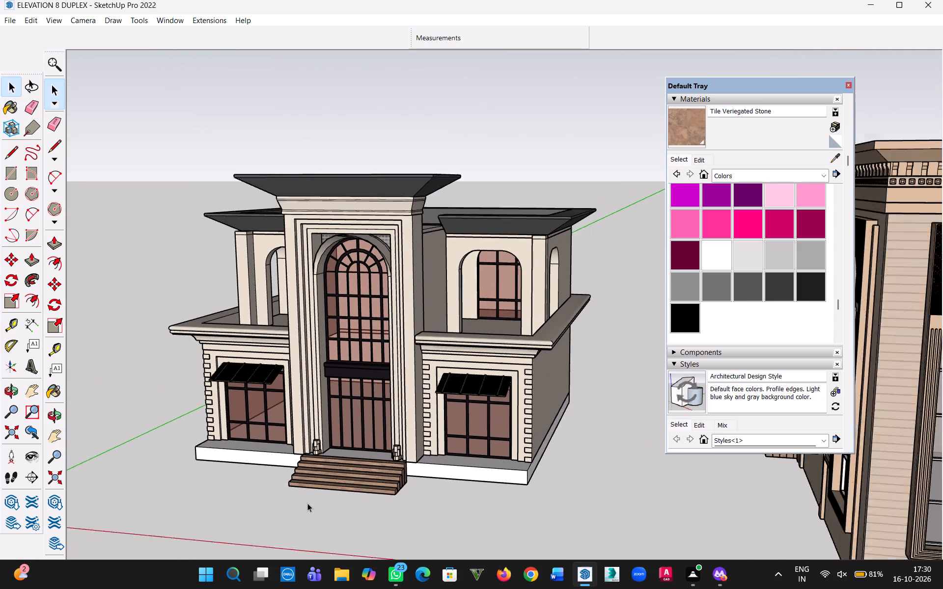
{"action": "scroll", "coordinate": [307, 503], "scroll_direction": "down", "scroll_amount": 2, "text": "ctrl"}
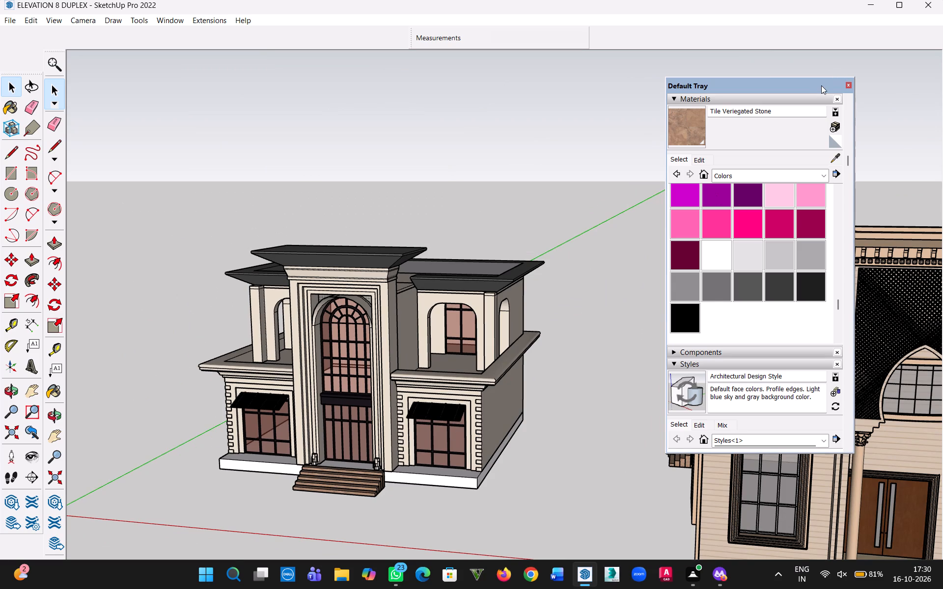
{"action": "left_click", "coordinate": [852, 86]}
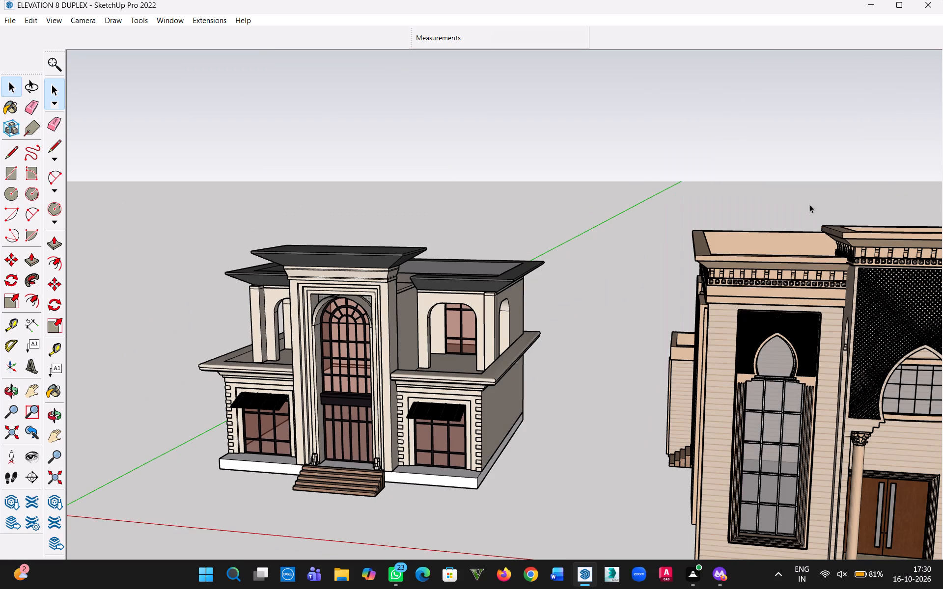
Delete the whole imported villa with pointed-arch windows that stands beside the duplex.
{"action": "left_click", "coordinate": [781, 274]}
{"action": "left_click", "coordinate": [660, 225]}
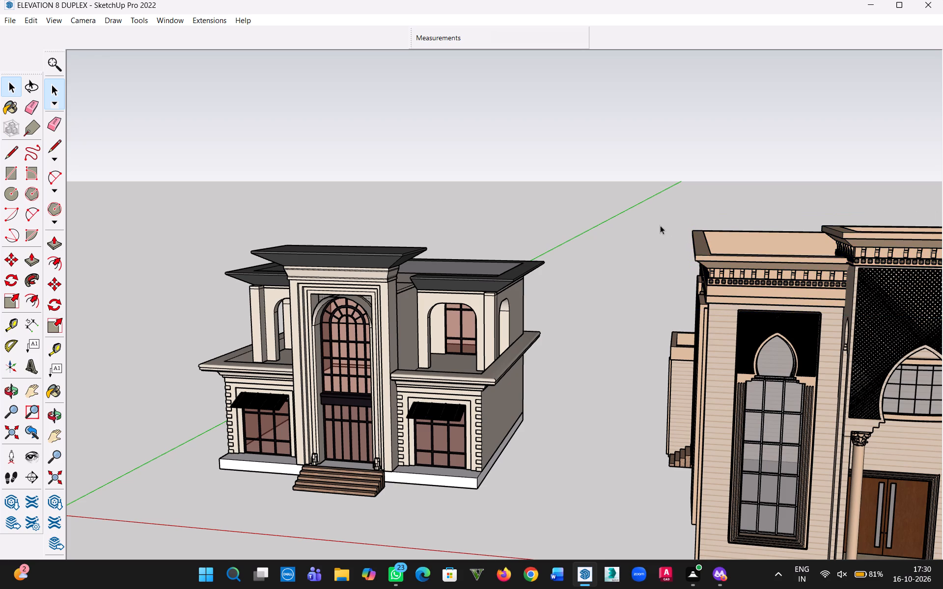
{"action": "scroll", "coordinate": [660, 225], "scroll_direction": "down", "scroll_amount": 4, "text": "ctrl"}
{"action": "left_click_drag", "start_coordinate": [623, 215], "coordinate": [750, 335]}
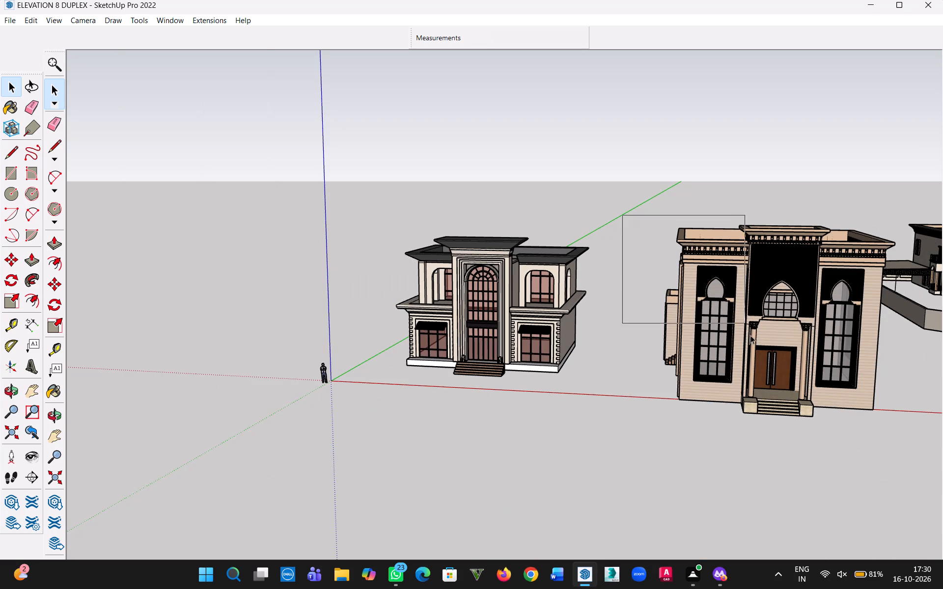
{"action": "left_click_drag", "start_coordinate": [750, 335], "coordinate": [925, 456]}
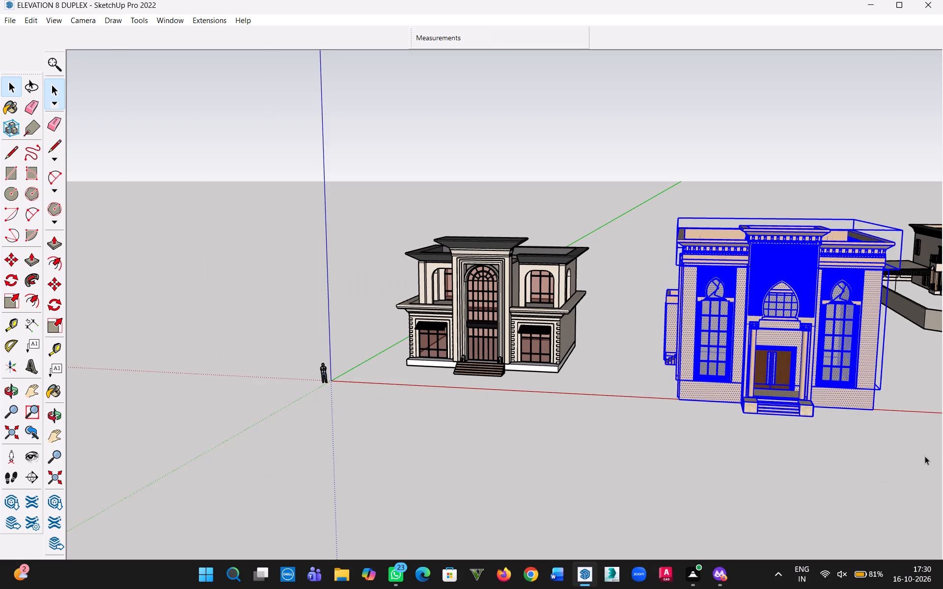
{"action": "right_click", "coordinate": [818, 317]}
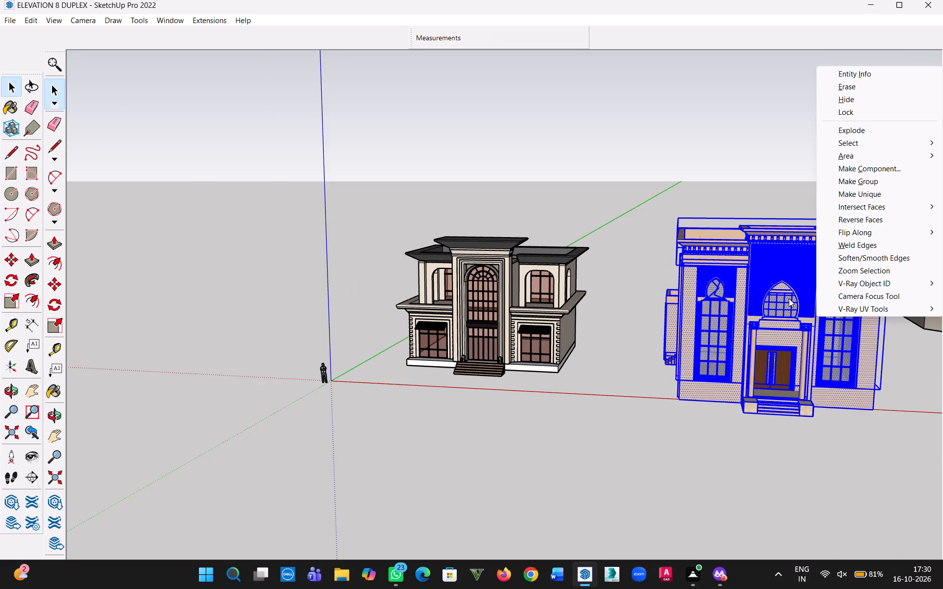
{"action": "key", "text": "Delete"}
{"action": "key", "text": "Delete"}
{"action": "key", "text": "Escape"}
{"action": "key", "text": "Delete"}
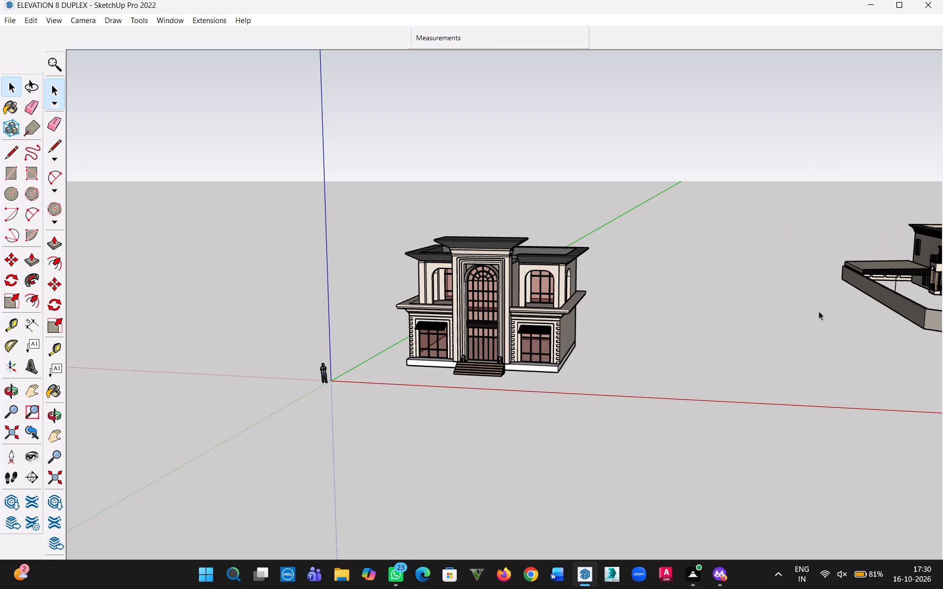
Delete the distant imported arched-portico villa together with its boundary wall.
{"action": "key", "text": "h"}
{"action": "left_click_drag", "start_coordinate": [819, 311], "coordinate": [373, 457]}
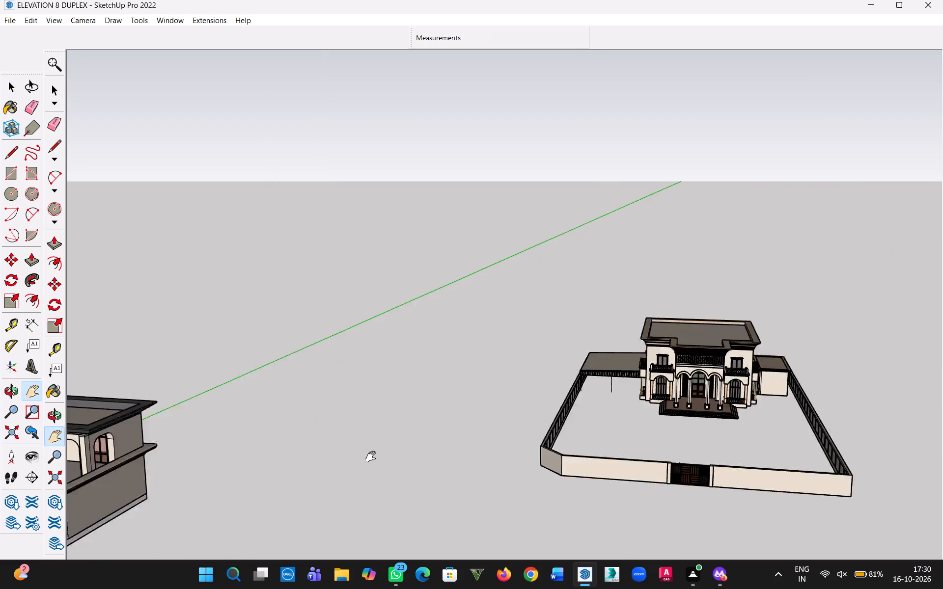
{"action": "left_click_drag", "start_coordinate": [373, 457], "coordinate": [373, 456]}
{"action": "left_click", "coordinate": [539, 396]}
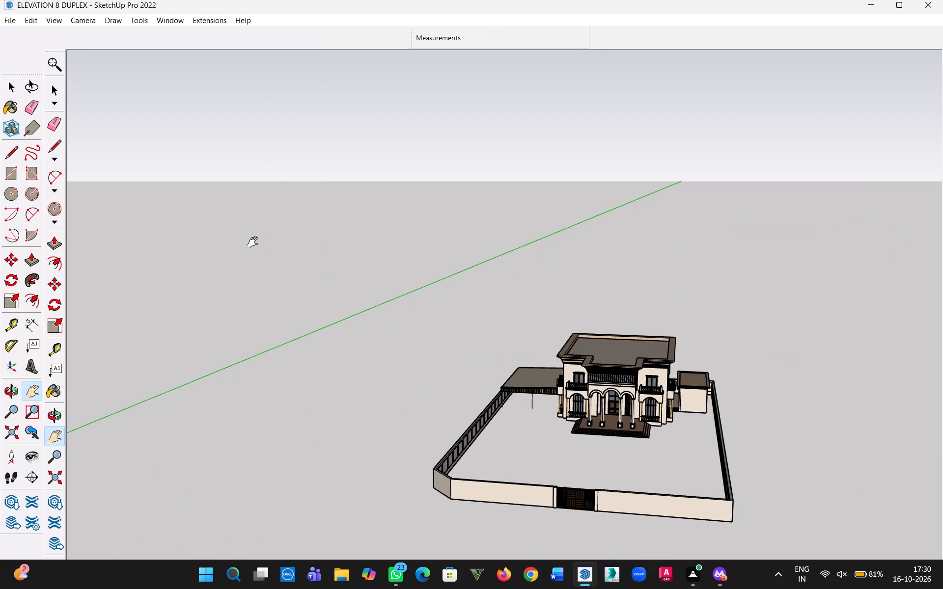
{"action": "left_click", "coordinate": [14, 78]}
{"action": "left_click", "coordinate": [610, 415]}
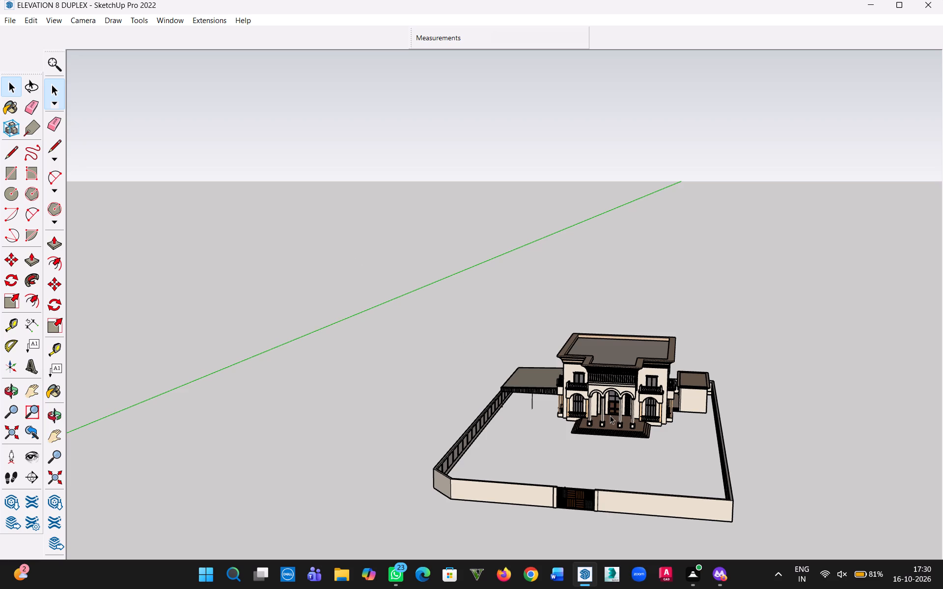
{"action": "key", "text": "Delete"}
Examine the duplex's front elevation for parts that still need work.
{"action": "scroll", "coordinate": [610, 415], "scroll_direction": "down", "scroll_amount": 10, "text": "ctrl"}
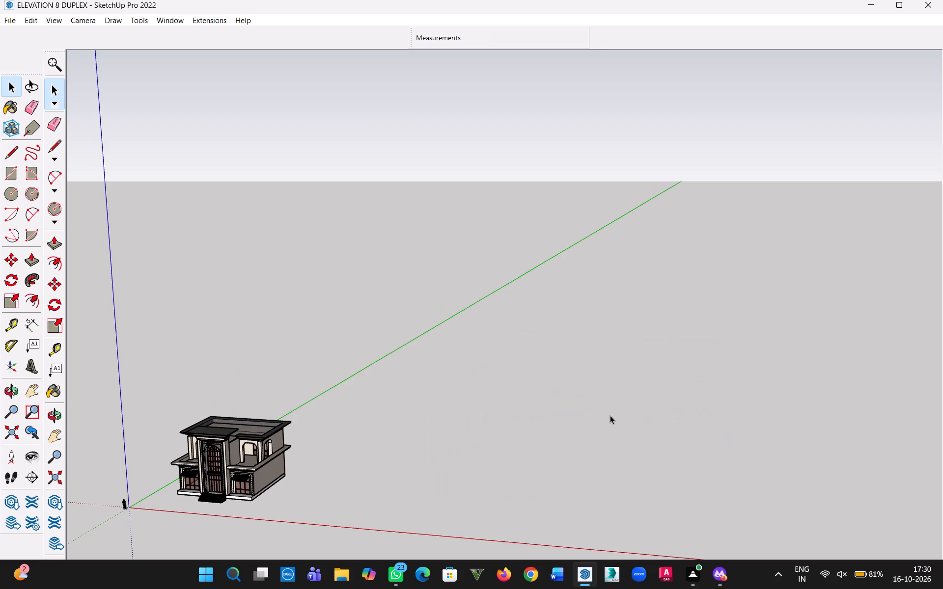
{"action": "left_click", "coordinate": [307, 469]}
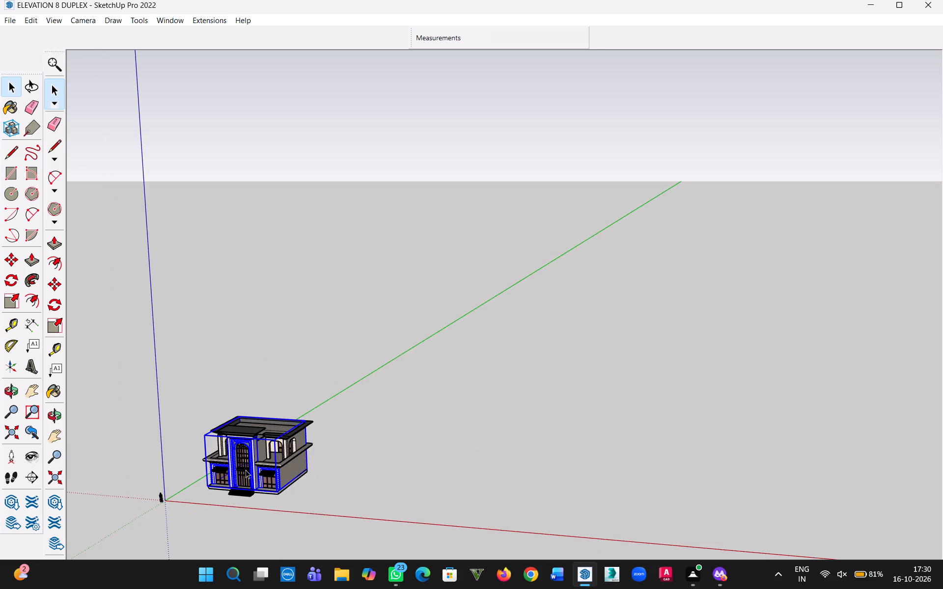
{"action": "left_click", "coordinate": [211, 371]}
{"action": "scroll", "coordinate": [237, 449], "scroll_direction": "up", "scroll_amount": 4, "text": "ctrl"}
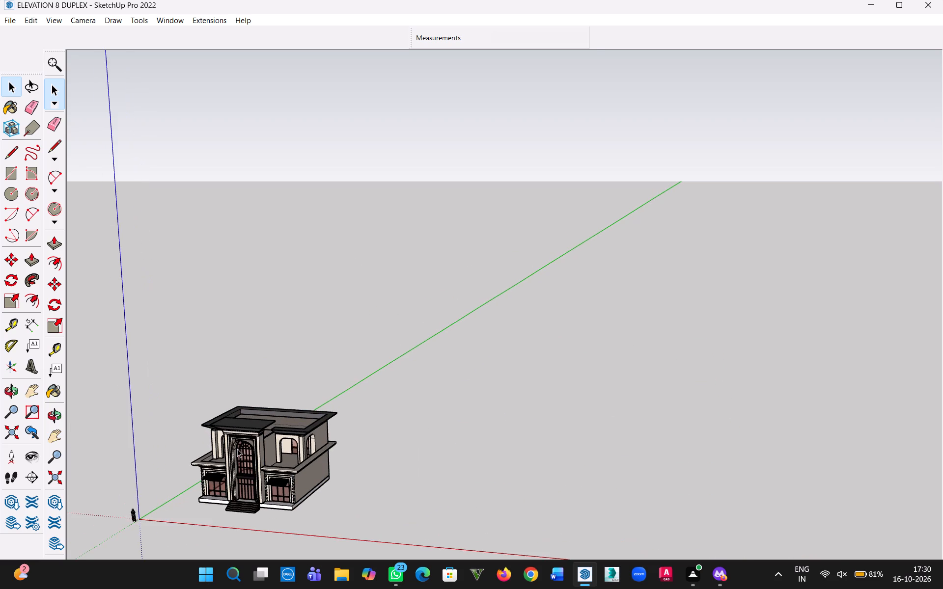
{"action": "scroll", "coordinate": [237, 449], "scroll_direction": "up", "scroll_amount": 8, "text": "ctrl"}
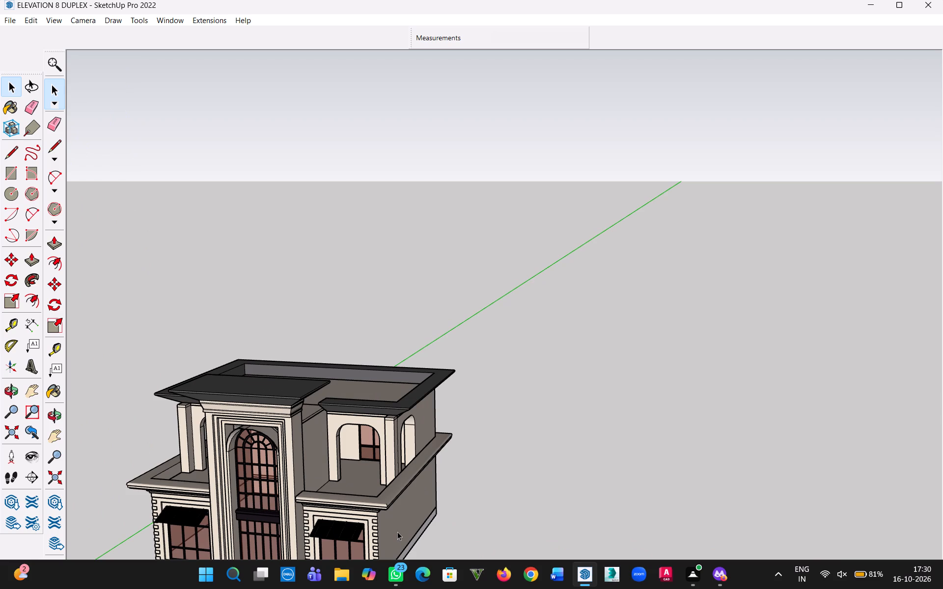
{"action": "key", "text": "h"}
{"action": "left_click_drag", "start_coordinate": [476, 535], "coordinate": [597, 406]}
{"action": "scroll", "coordinate": [597, 406], "scroll_direction": "right", "scroll_amount": 6}
{"action": "scroll", "coordinate": [597, 406], "scroll_direction": "left", "scroll_amount": 1}
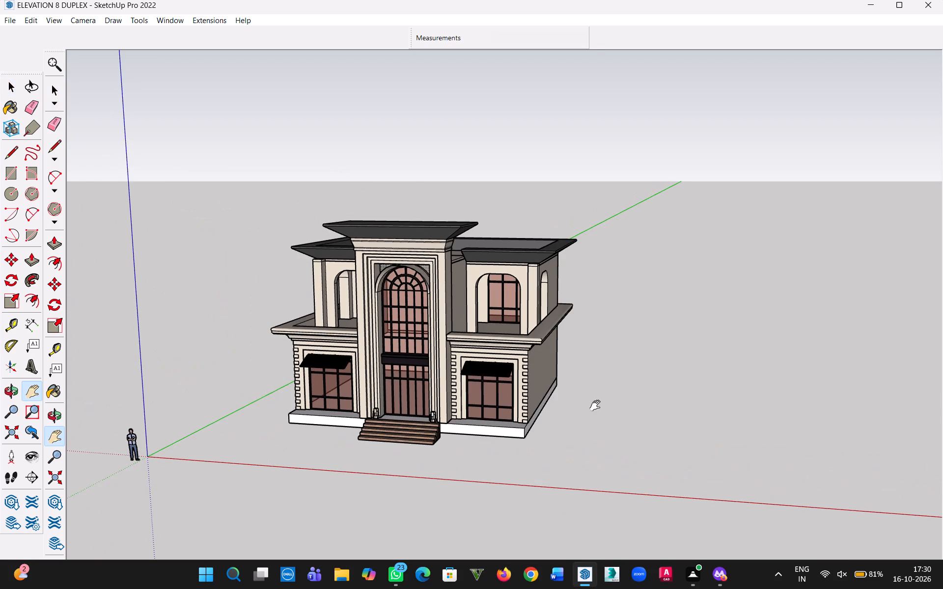
{"action": "scroll", "coordinate": [447, 382], "scroll_direction": "up", "scroll_amount": 4, "text": "ctrl"}
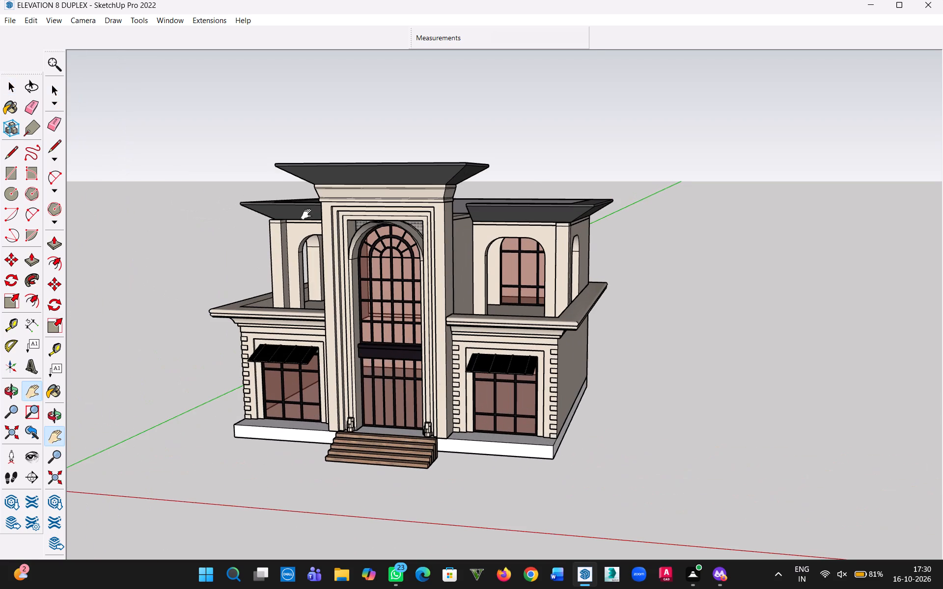
{"action": "left_click", "coordinate": [10, 87]}
{"action": "left_click", "coordinate": [166, 222]}
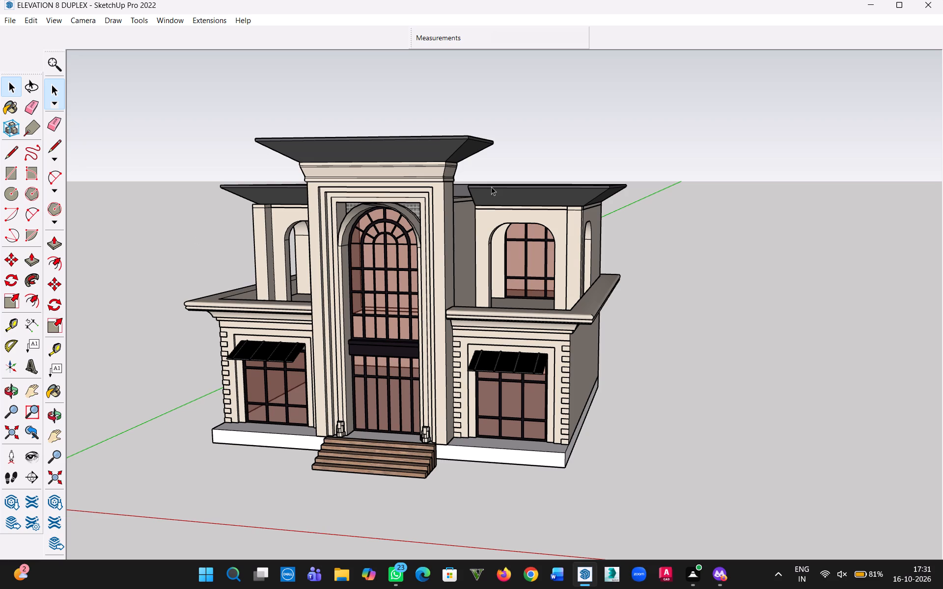
{"action": "left_click_drag", "start_coordinate": [660, 247], "coordinate": [639, 270]}
{"action": "left_click_drag", "start_coordinate": [639, 270], "coordinate": [649, 270]}
Open the flat-roofed block behind the entrance tower for editing and offset its top face's outline 6" inward.
{"action": "key", "text": "r"}
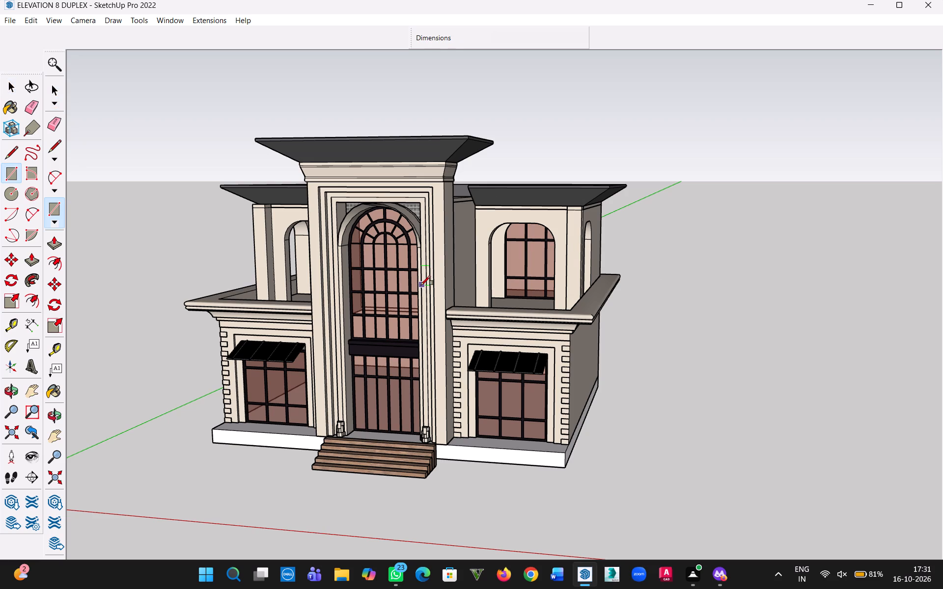
{"action": "left_click", "coordinate": [65, 417]}
{"action": "key", "text": "o"}
{"action": "left_click_drag", "start_coordinate": [612, 323], "coordinate": [0, 475]}
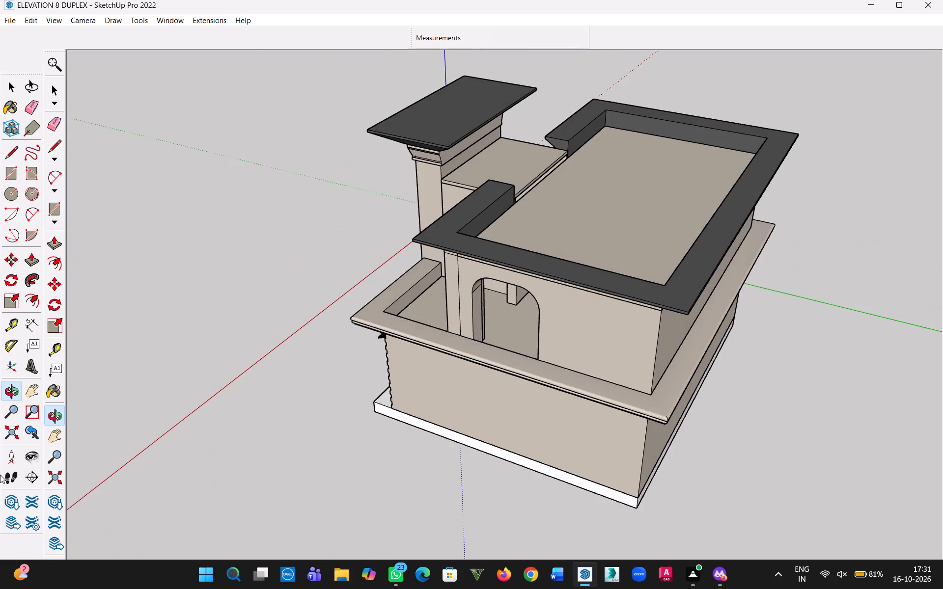
{"action": "left_click_drag", "start_coordinate": [568, 259], "coordinate": [12, 378]}
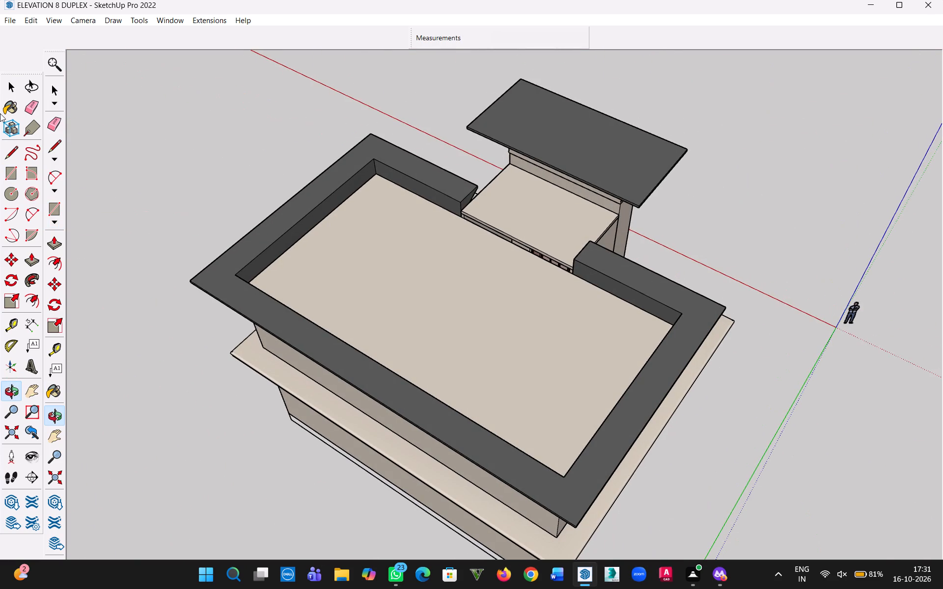
{"action": "left_click", "coordinate": [13, 88]}
{"action": "left_click", "coordinate": [529, 220]}
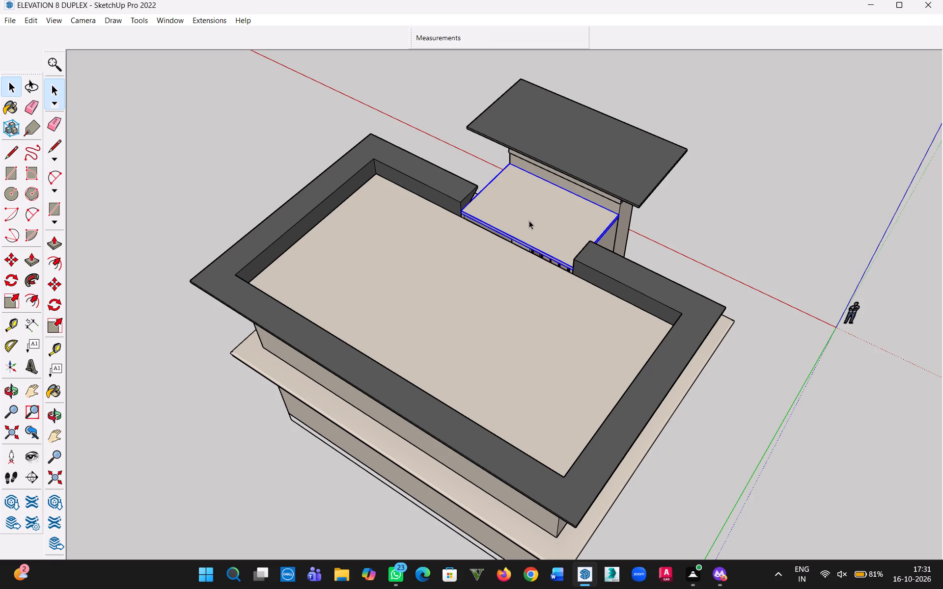
{"action": "double_click", "coordinate": [501, 189]}
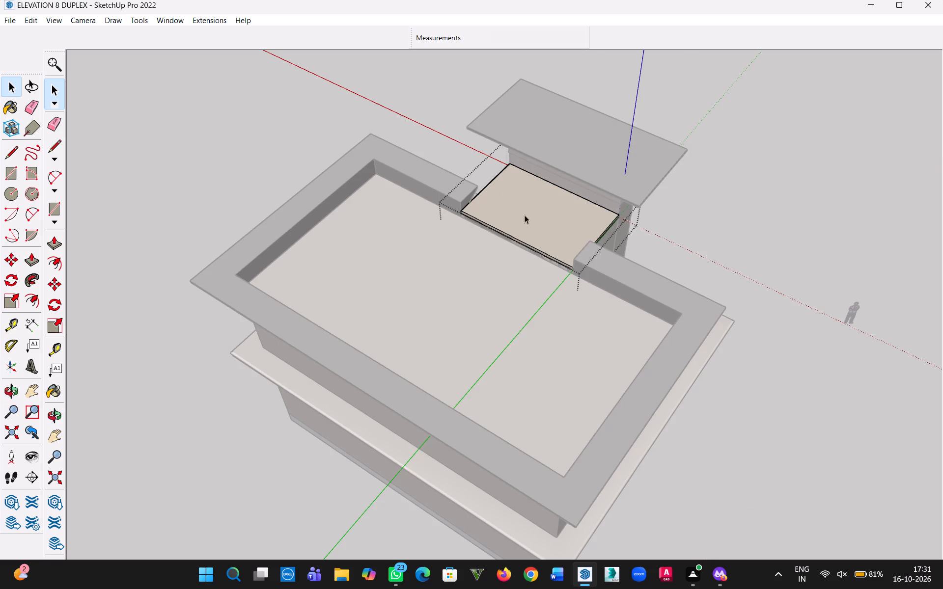
{"action": "left_click", "coordinate": [59, 322]}
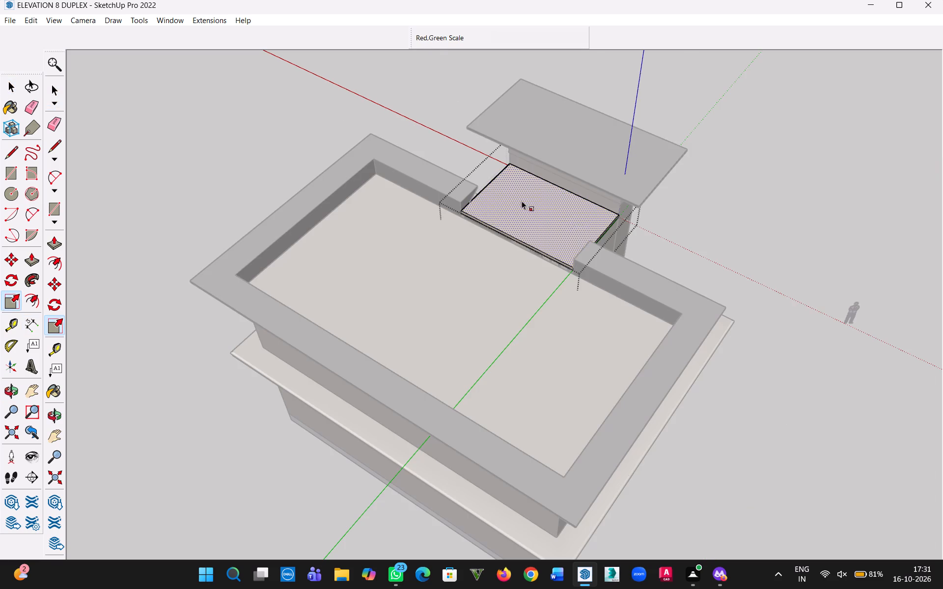
{"action": "left_click", "coordinate": [42, 302]}
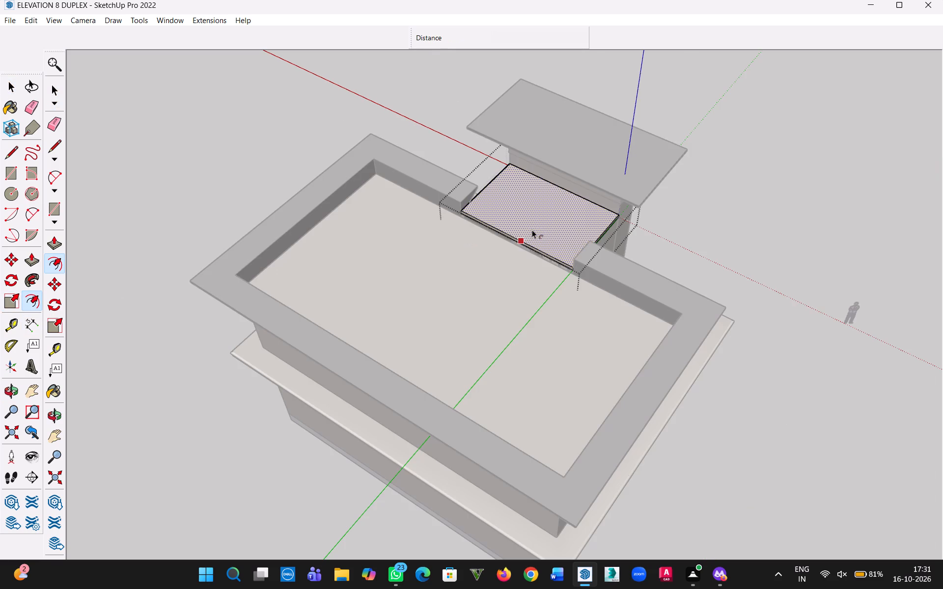
{"action": "left_click", "coordinate": [533, 226]}
{"action": "type", "text": "6\""}
{"action": "key", "text": "Return"}
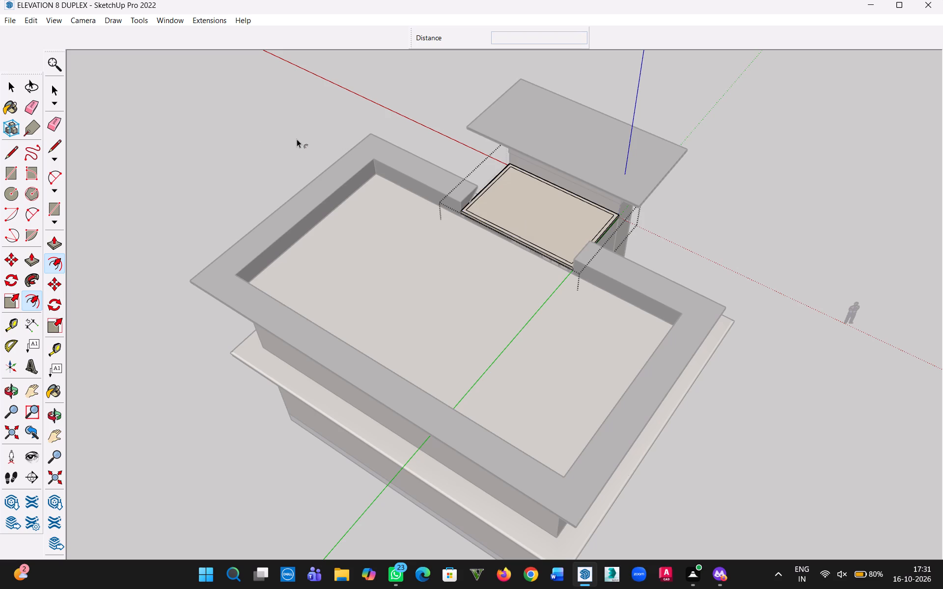
Push/Pull the border strip around that roof up 1' 7 5/8" to form a parapet.
{"action": "left_click", "coordinate": [13, 89]}
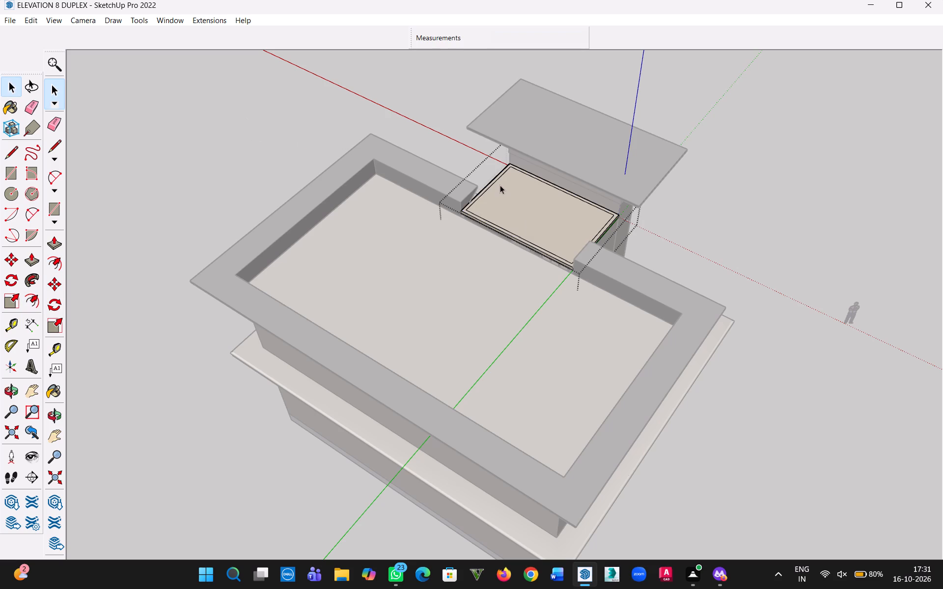
{"action": "scroll", "coordinate": [500, 185], "scroll_direction": "up", "scroll_amount": 11, "text": "ctrl"}
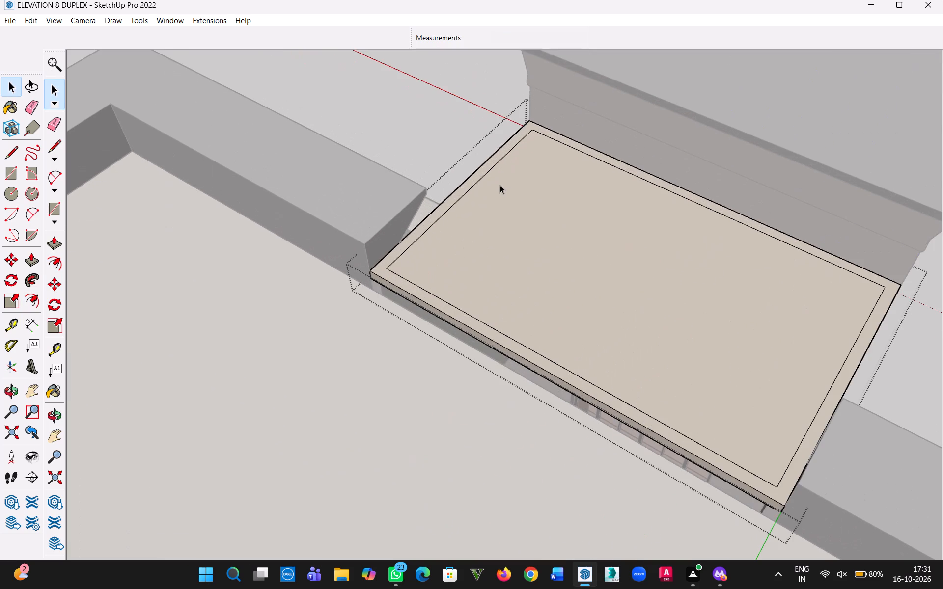
{"action": "key", "text": "p"}
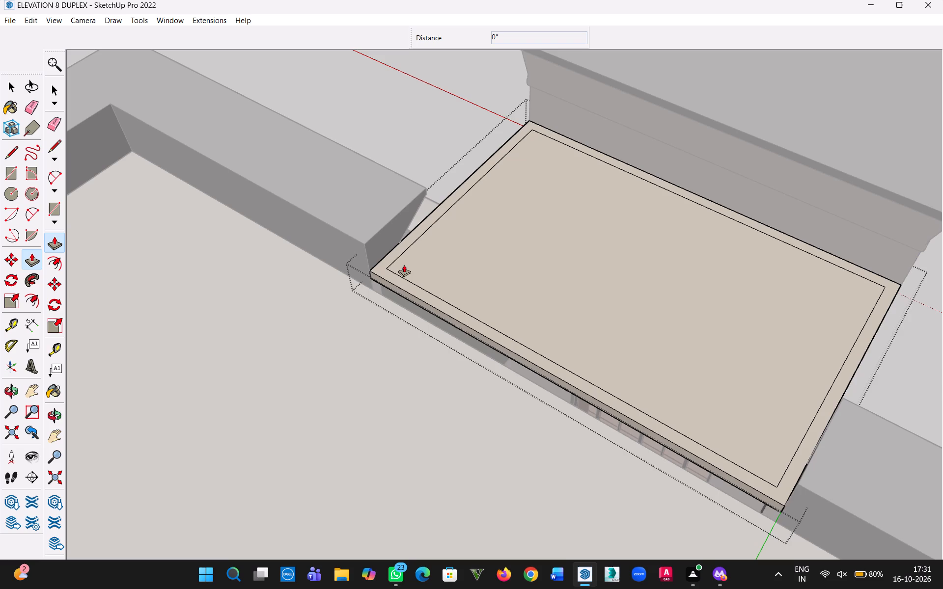
{"action": "left_click", "coordinate": [389, 252]}
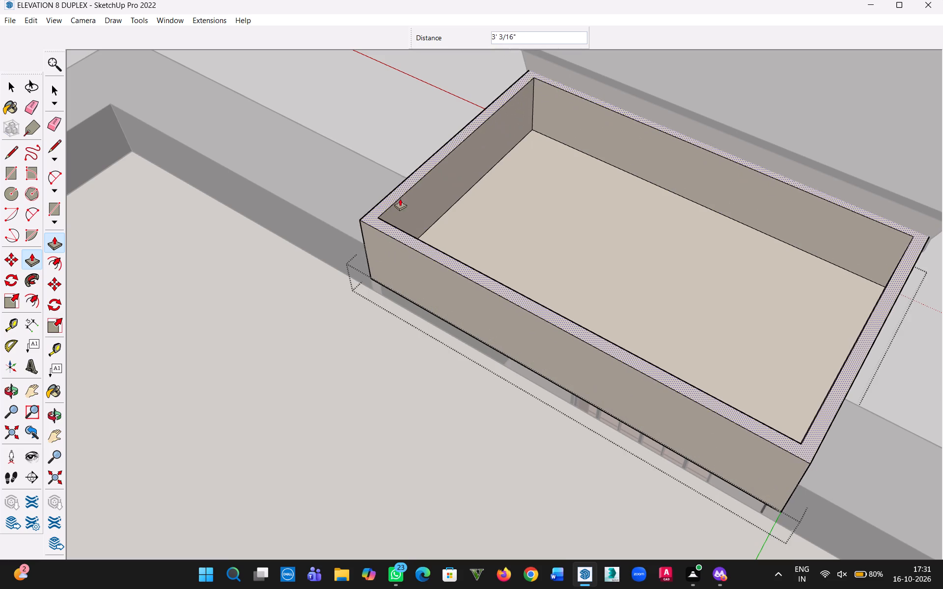
{"action": "left_click", "coordinate": [347, 207]}
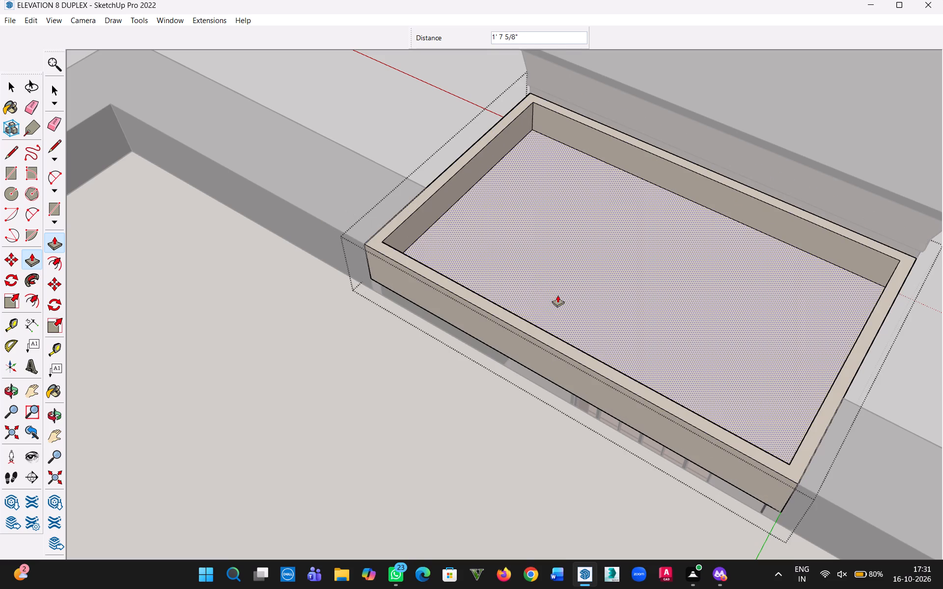
{"action": "scroll", "coordinate": [557, 295], "scroll_direction": "down", "scroll_amount": 2, "text": "ctrl"}
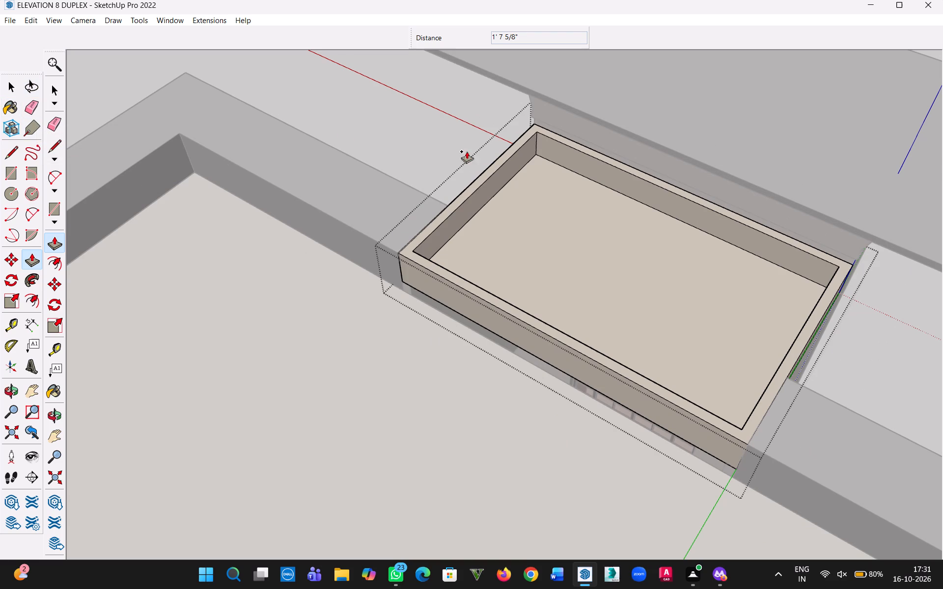
Push/Pull the parapet strip of the block behind the entrance tower up a further 2' 3 1/16" and finish editing the block.
{"action": "left_click", "coordinate": [489, 173]}
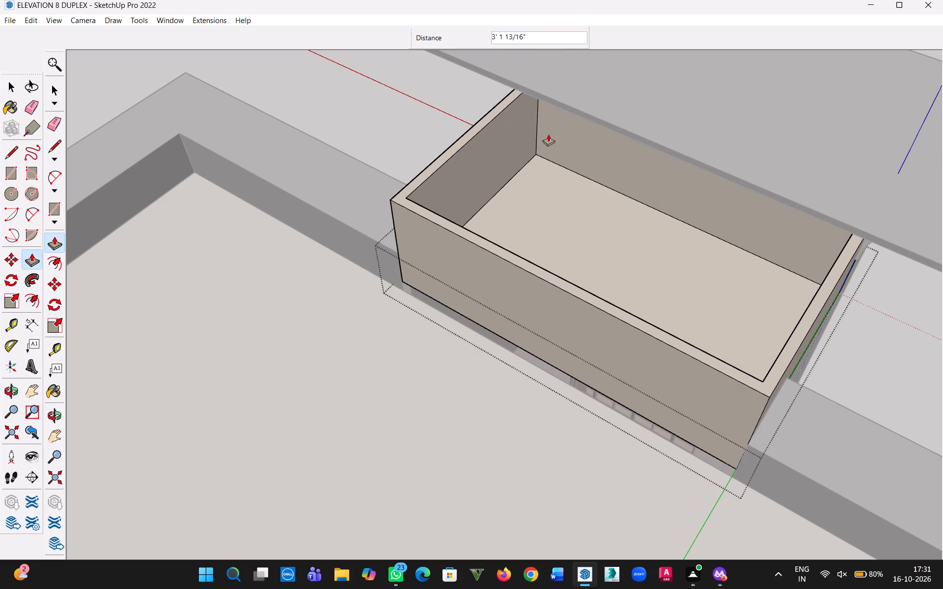
{"action": "scroll", "coordinate": [548, 135], "scroll_direction": "down", "scroll_amount": 3, "text": "ctrl"}
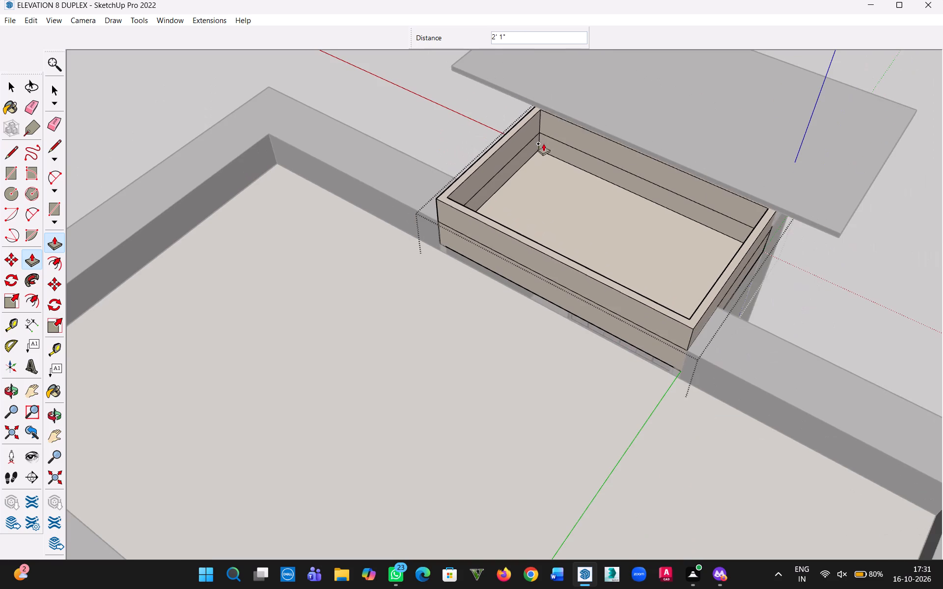
{"action": "left_click", "coordinate": [516, 139]}
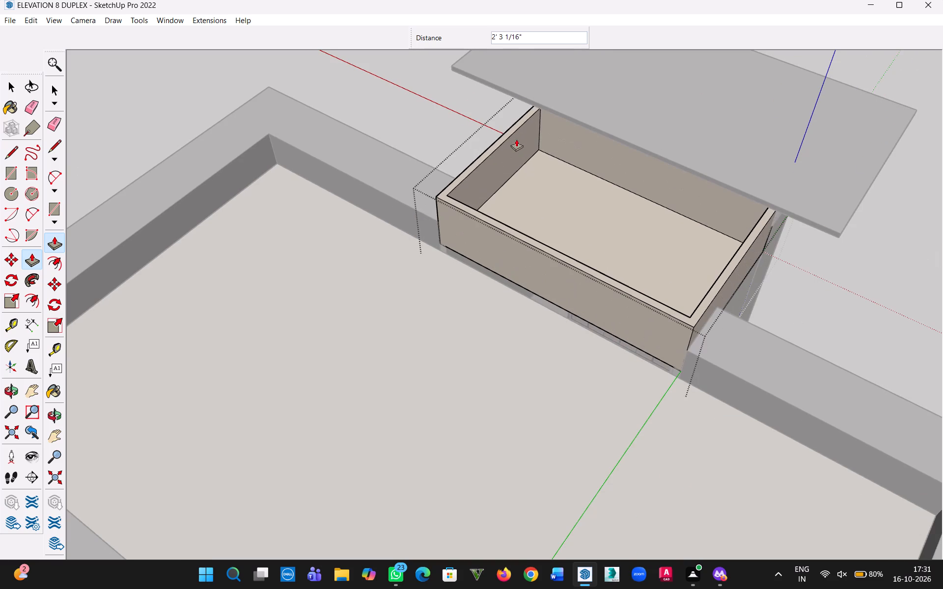
{"action": "left_click", "coordinate": [15, 86]}
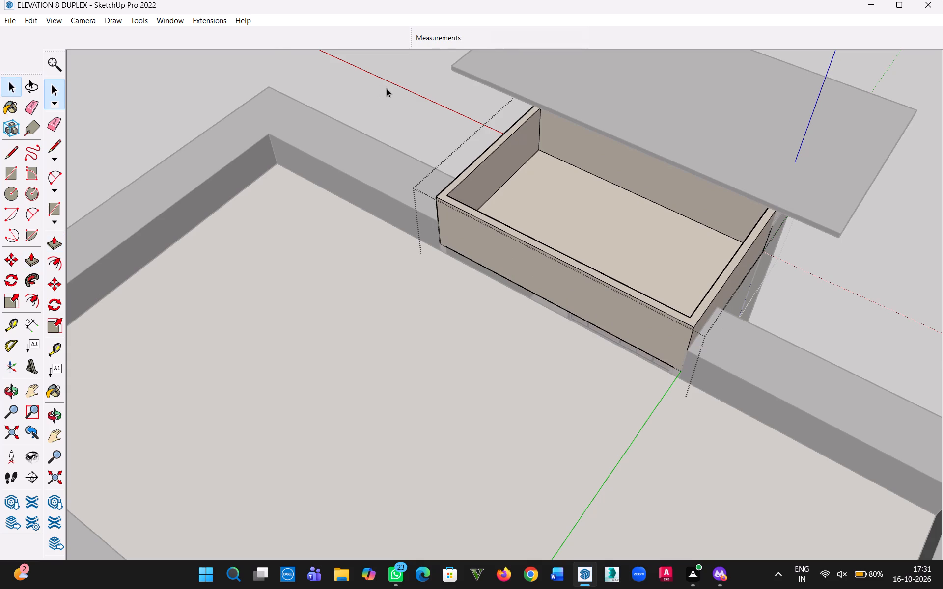
{"action": "left_click", "coordinate": [386, 89]}
Sample the dark grey Color M06 from the main roof border and paint the raised block behind the entrance tower with it.
{"action": "scroll", "coordinate": [483, 368], "scroll_direction": "down", "scroll_amount": 2, "text": "ctrl"}
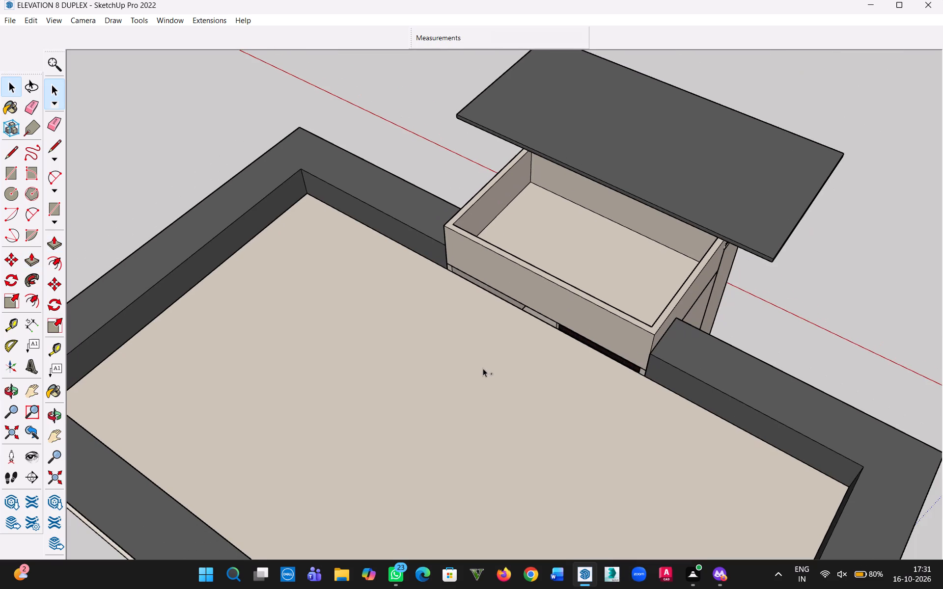
{"action": "scroll", "coordinate": [483, 368], "scroll_direction": "down", "scroll_amount": 1, "text": "ctrl"}
{"action": "left_click_drag", "start_coordinate": [804, 357], "coordinate": [578, 336]}
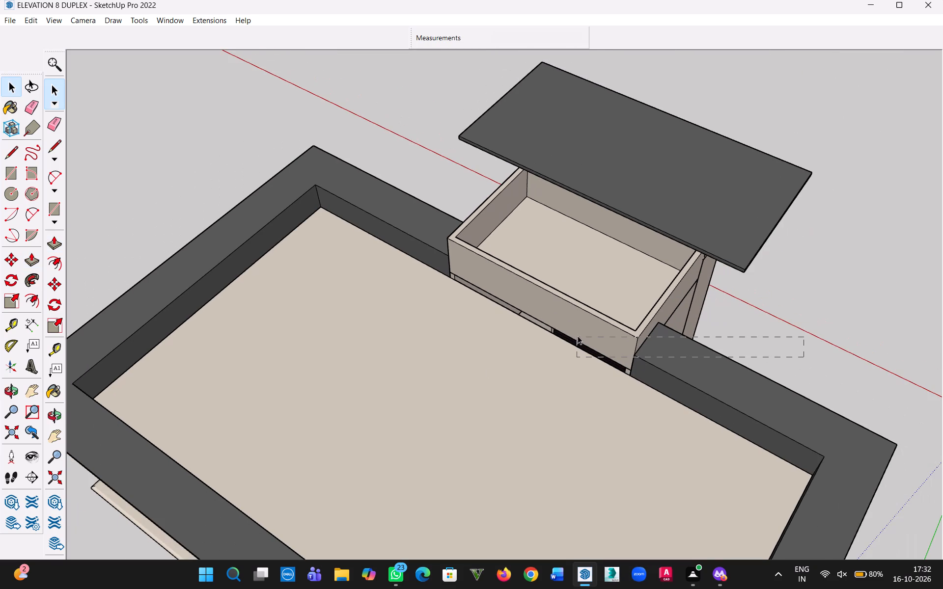
{"action": "left_click_drag", "start_coordinate": [578, 336], "coordinate": [798, 372]}
{"action": "key", "text": "b"}
{"action": "left_click", "coordinate": [838, 155]}
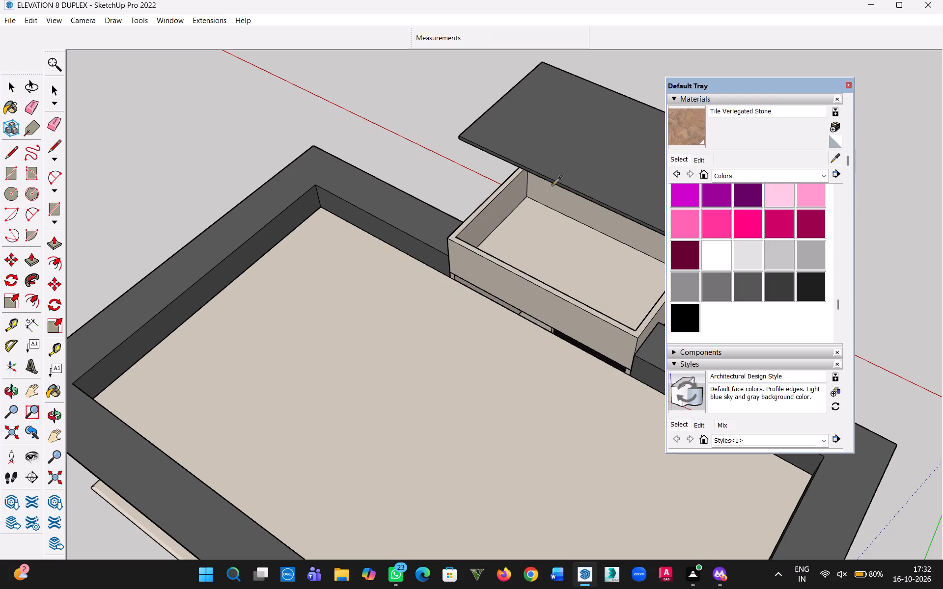
{"action": "left_click", "coordinate": [421, 229]}
{"action": "left_click", "coordinate": [534, 253]}
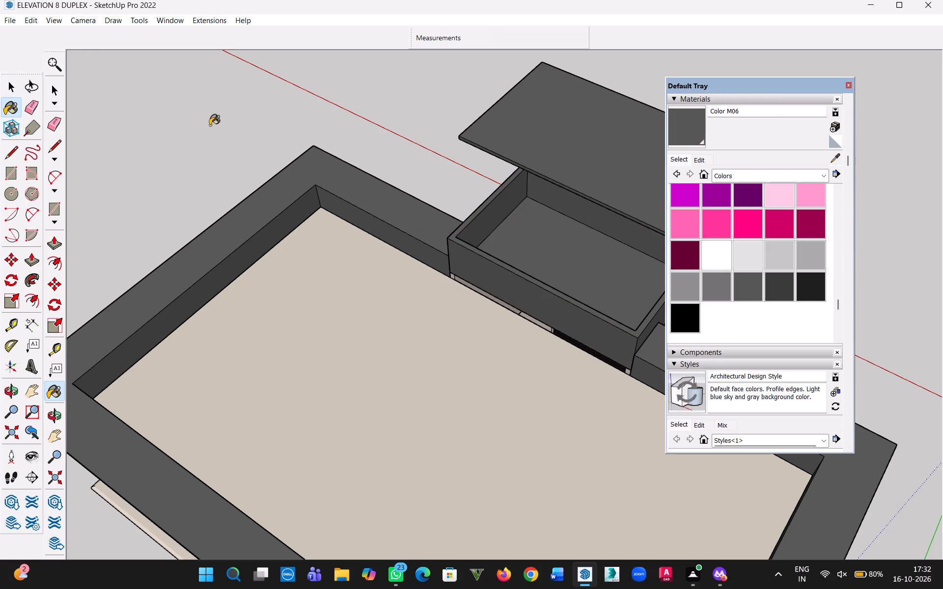
{"action": "left_click", "coordinate": [5, 93]}
{"action": "left_click", "coordinate": [305, 137]}
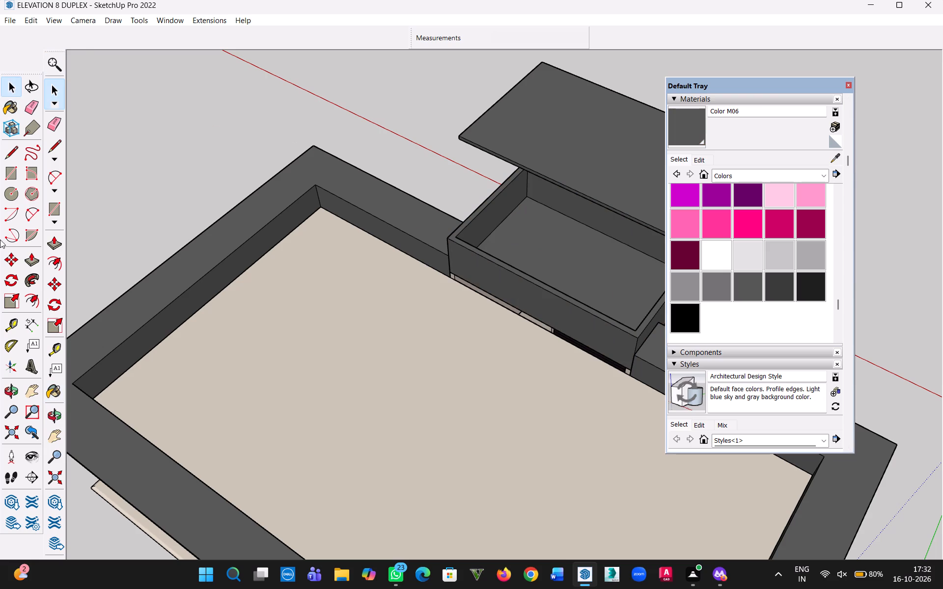
Examine the duplex's roofs, entrance tower and facade from several sides for parts that still need work.
{"action": "key", "text": "o"}
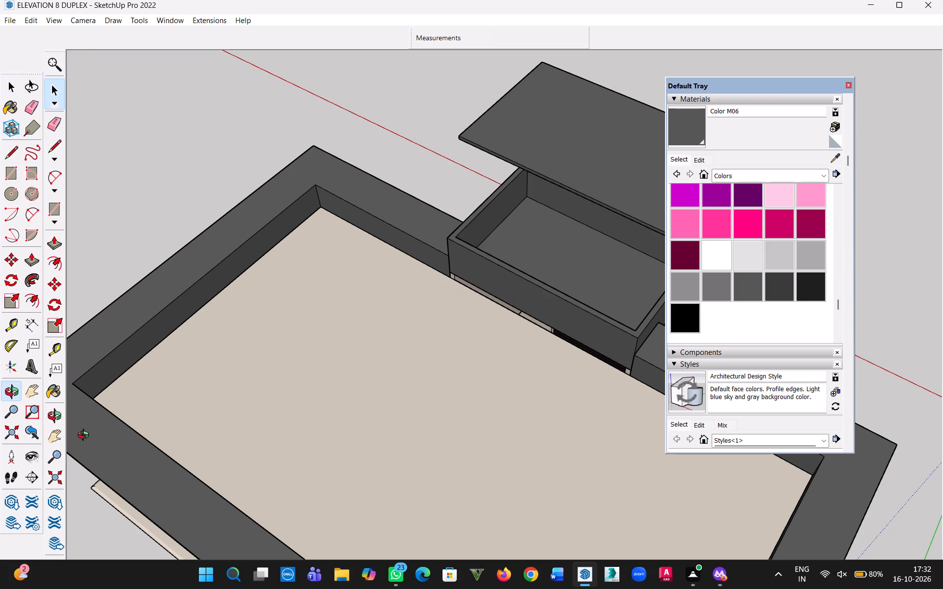
{"action": "left_click_drag", "start_coordinate": [437, 490], "coordinate": [0, 270]}
{"action": "left_click_drag", "start_coordinate": [341, 357], "coordinate": [165, 292]}
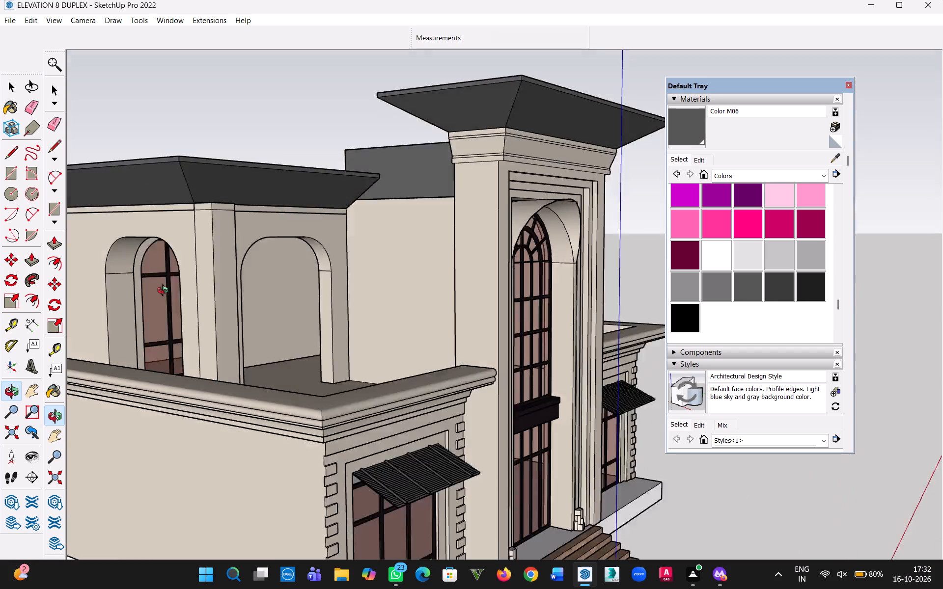
{"action": "left_click_drag", "start_coordinate": [165, 292], "coordinate": [132, 289]}
{"action": "left_click_drag", "start_coordinate": [444, 329], "coordinate": [186, 407]}
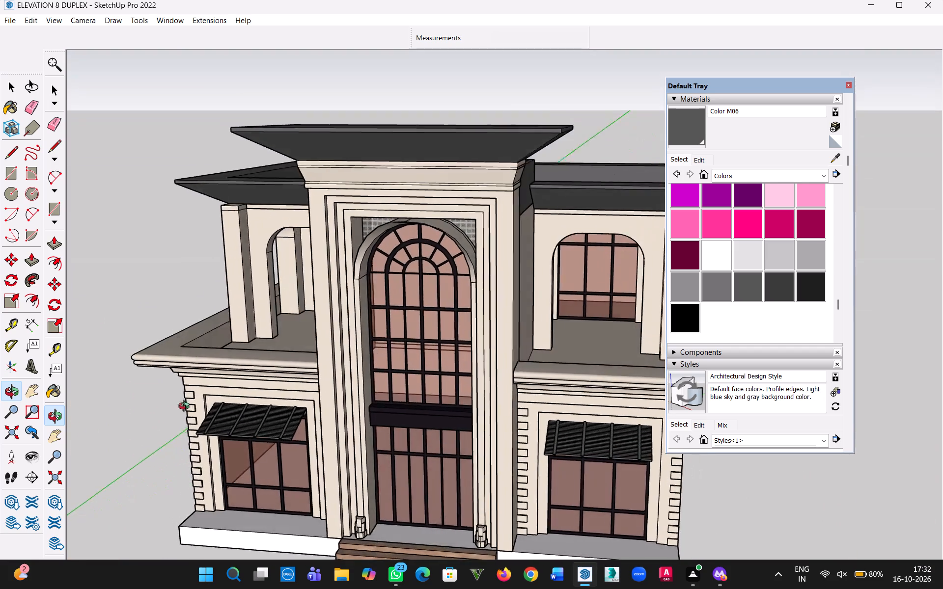
{"action": "left_click_drag", "start_coordinate": [186, 407], "coordinate": [322, 404]}
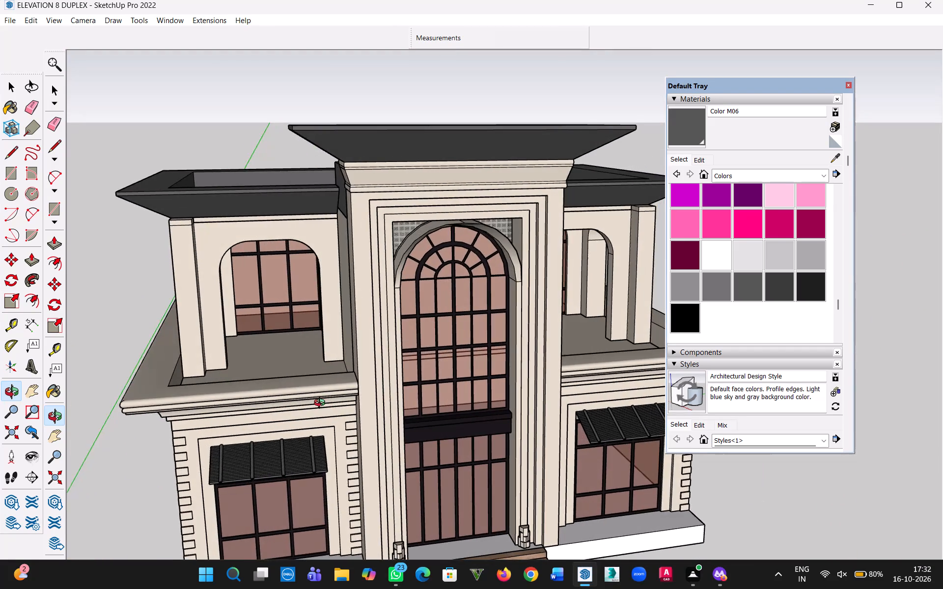
{"action": "left_click_drag", "start_coordinate": [322, 404], "coordinate": [614, 495]}
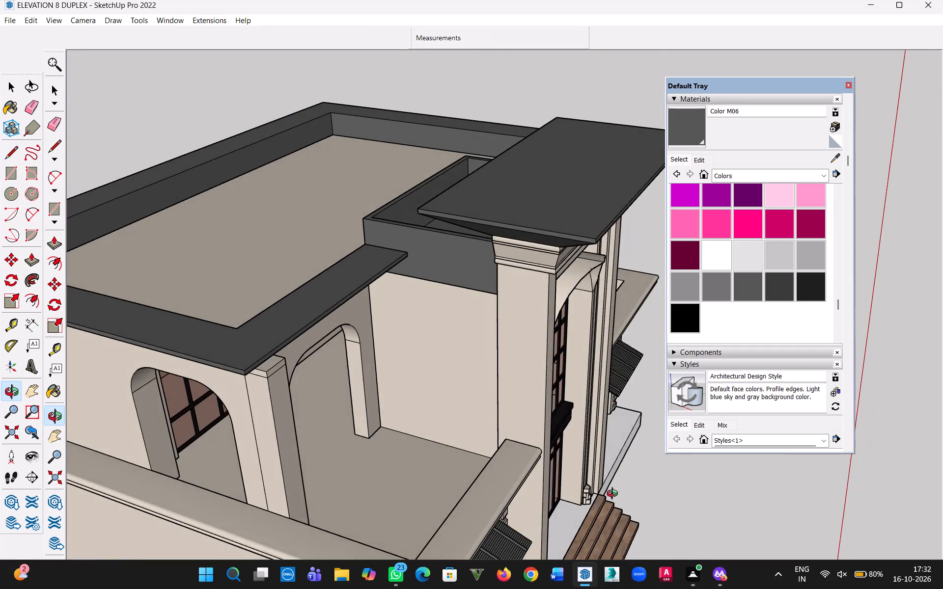
{"action": "left_click_drag", "start_coordinate": [614, 495], "coordinate": [254, 333]}
{"action": "left_click_drag", "start_coordinate": [478, 305], "coordinate": [480, 220]}
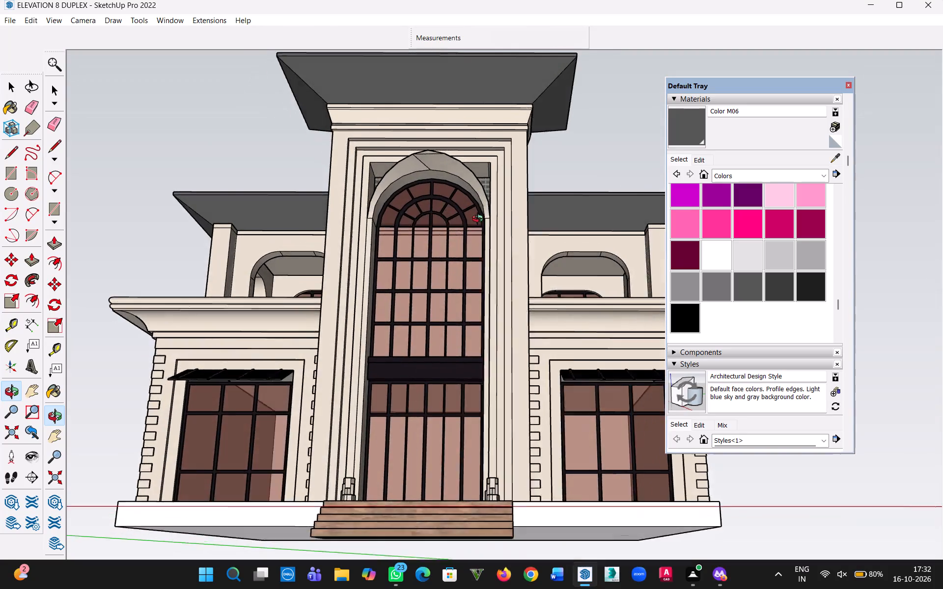
{"action": "left_click_drag", "start_coordinate": [480, 220], "coordinate": [505, 289]}
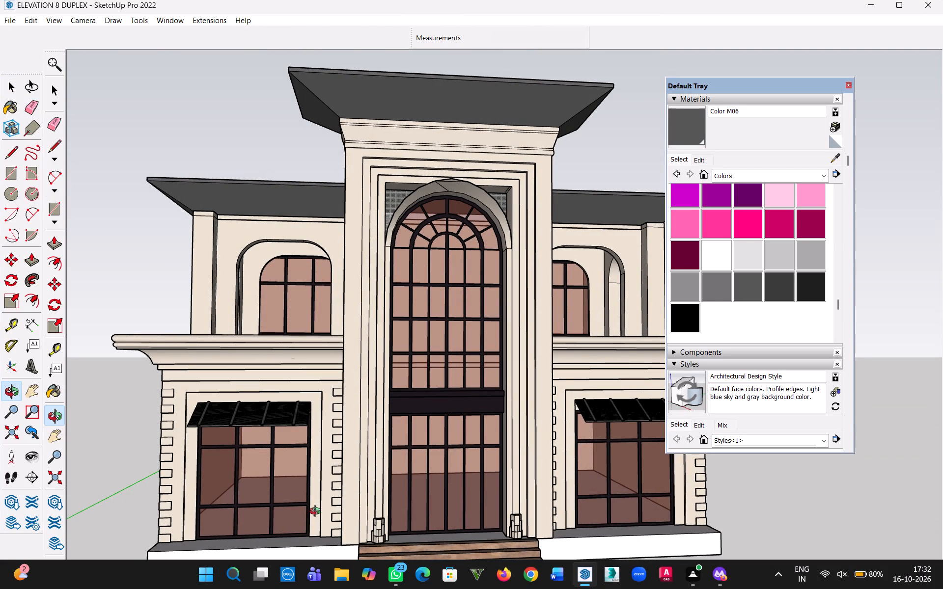
Sample Tile Veriegated Stone from the entrance steps and paint the white plinth around the building's base with it.
{"action": "key", "text": "h"}
{"action": "left_click_drag", "start_coordinate": [485, 478], "coordinate": [468, 283]}
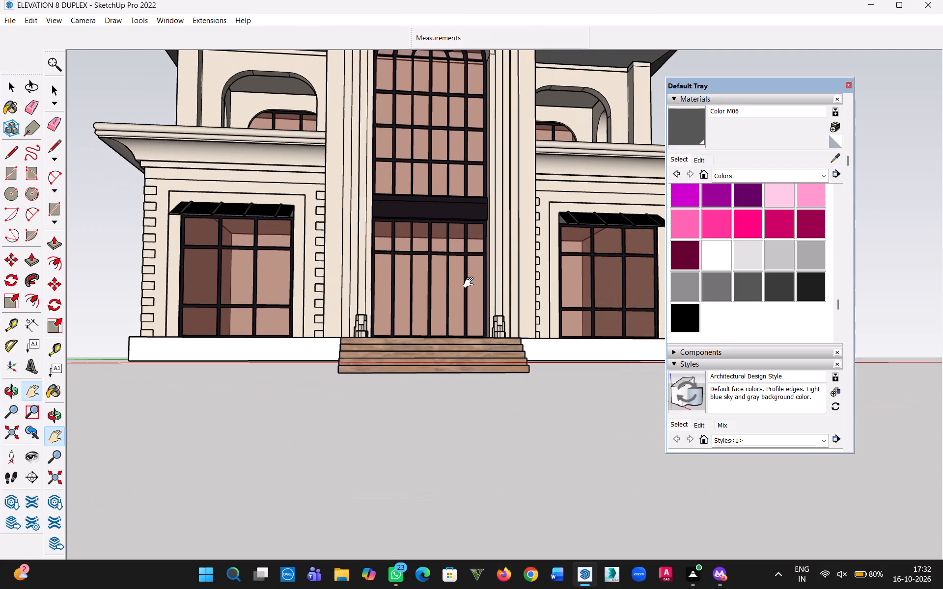
{"action": "scroll", "coordinate": [471, 283], "scroll_direction": "down", "scroll_amount": 1, "text": "ctrl"}
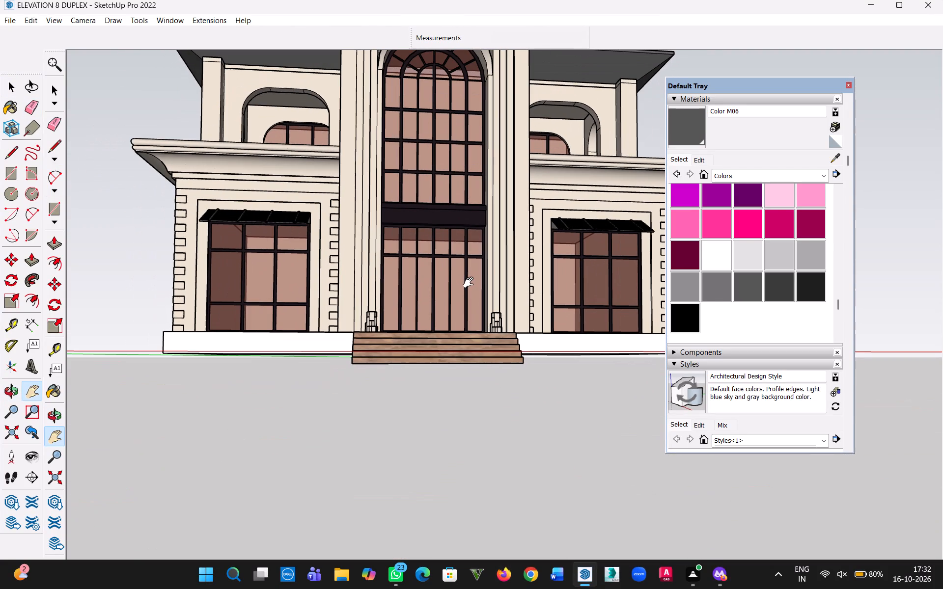
{"action": "key", "text": "o"}
{"action": "left_click_drag", "start_coordinate": [471, 283], "coordinate": [652, 424]}
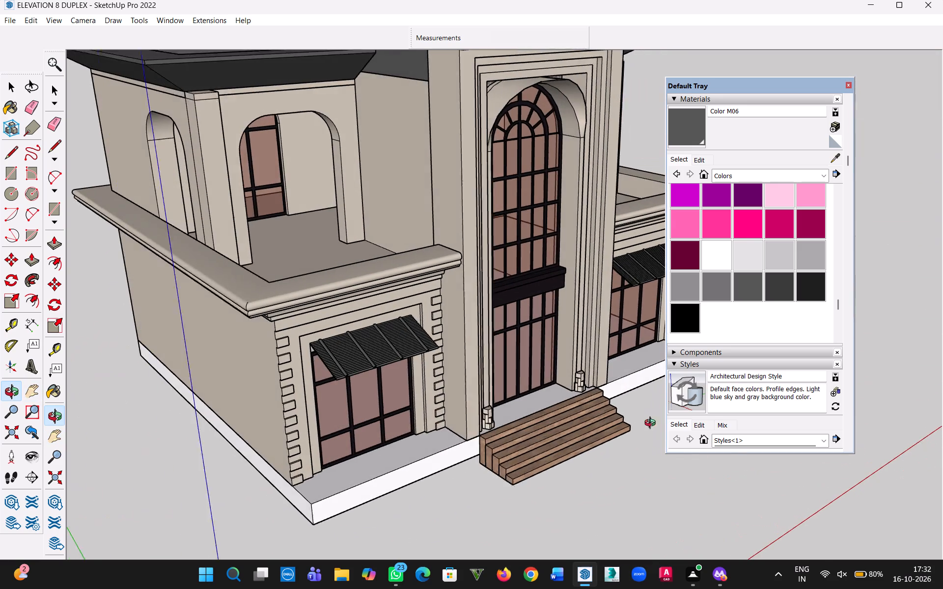
{"action": "left_click_drag", "start_coordinate": [652, 424], "coordinate": [661, 419]}
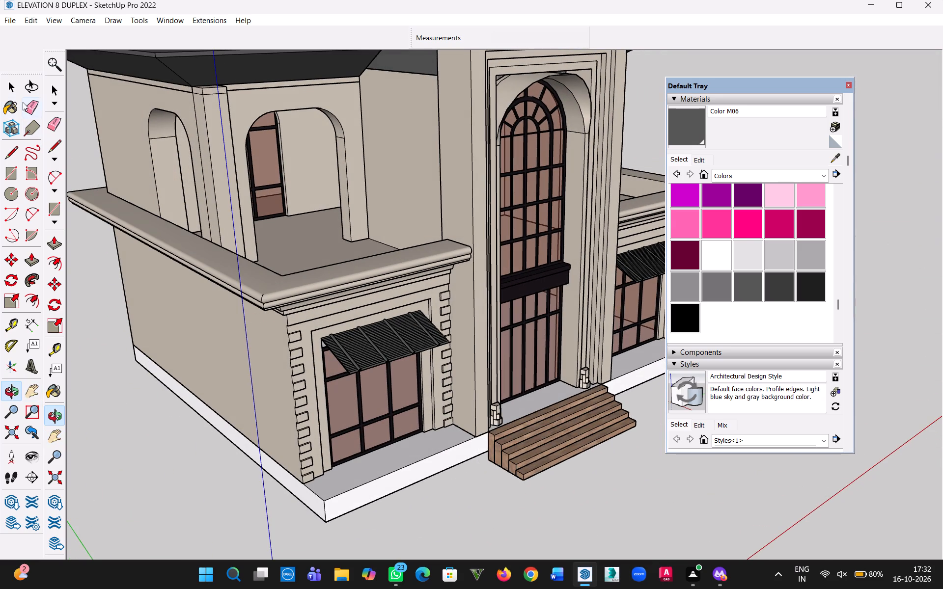
{"action": "left_click", "coordinate": [11, 87]}
{"action": "key", "text": "b"}
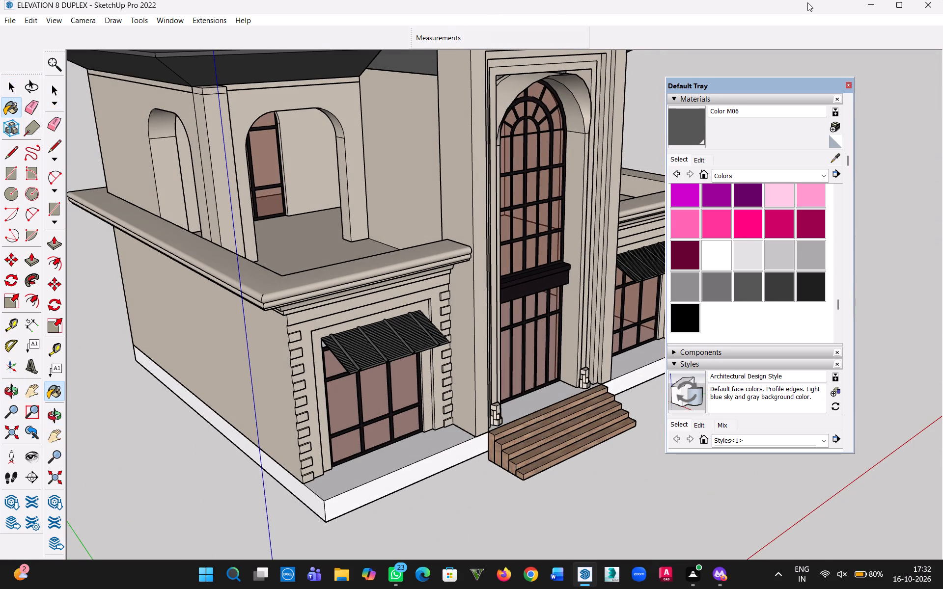
{"action": "left_click", "coordinate": [837, 161]}
{"action": "left_click", "coordinate": [574, 435]}
{"action": "left_click", "coordinate": [406, 465]}
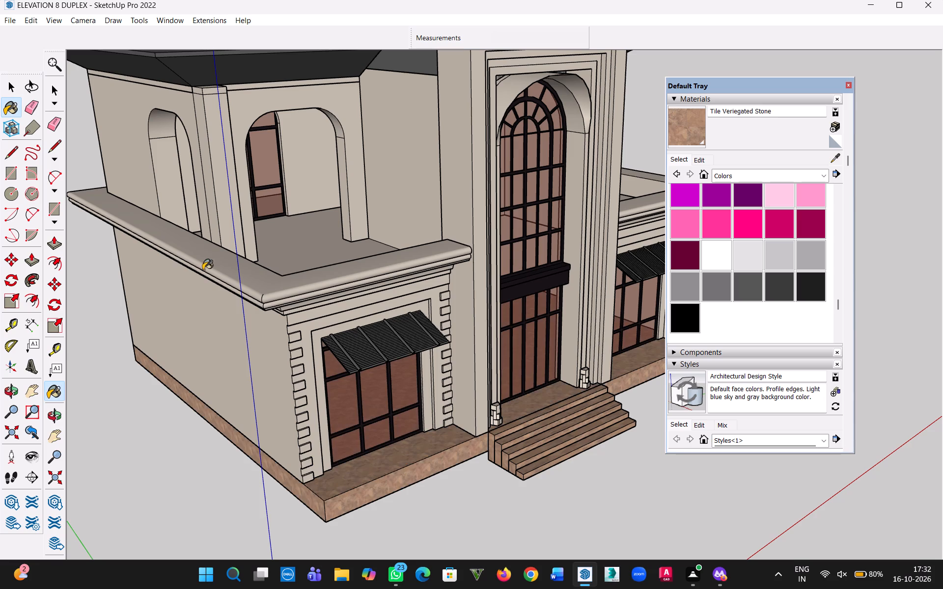
{"action": "left_click", "coordinate": [9, 86]}
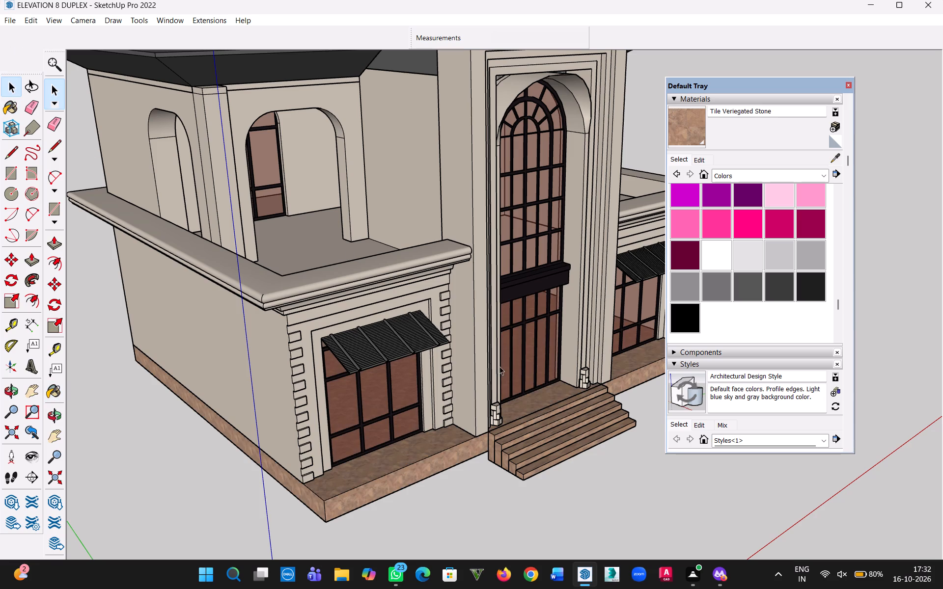
{"action": "left_click", "coordinate": [638, 552]}
{"action": "left_click", "coordinate": [614, 507]}
Open the upper terrace slab for editing and paint its floor, trying Stone Vein Gray before applying Carrera Marble from the Stone materials.
{"action": "triple_click", "coordinate": [327, 259]}
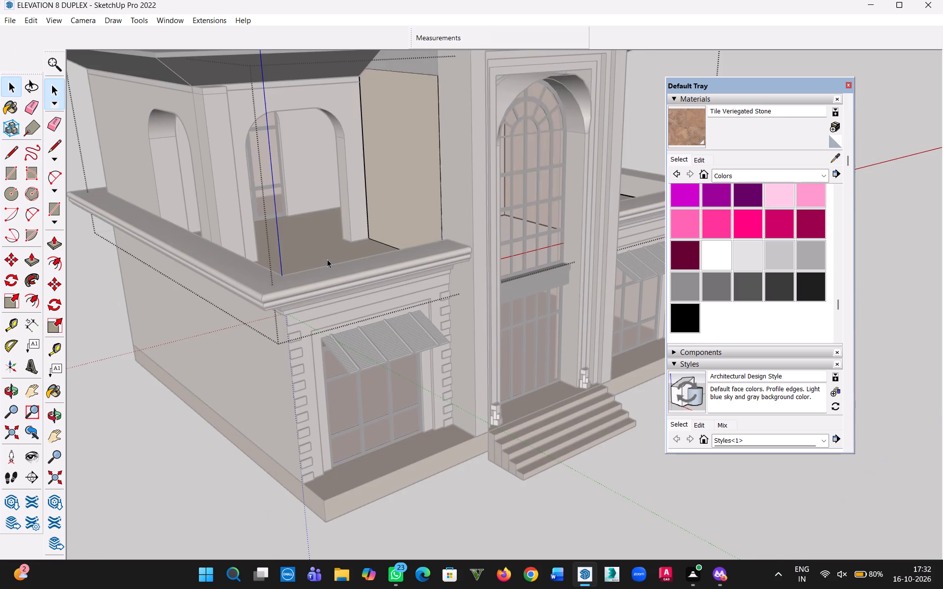
{"action": "left_click", "coordinate": [305, 241]}
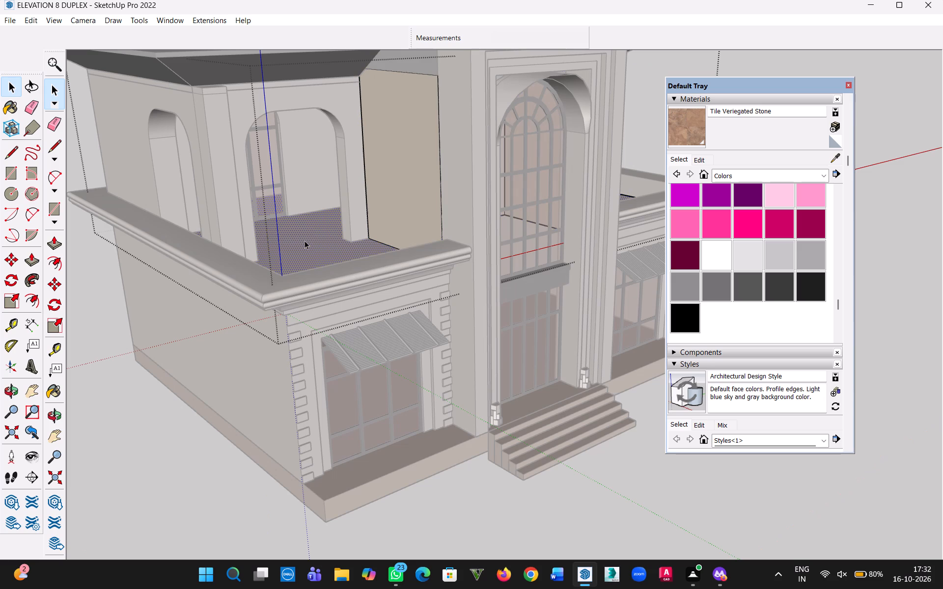
{"action": "left_click", "coordinate": [738, 178]}
{"action": "left_click", "coordinate": [750, 283]}
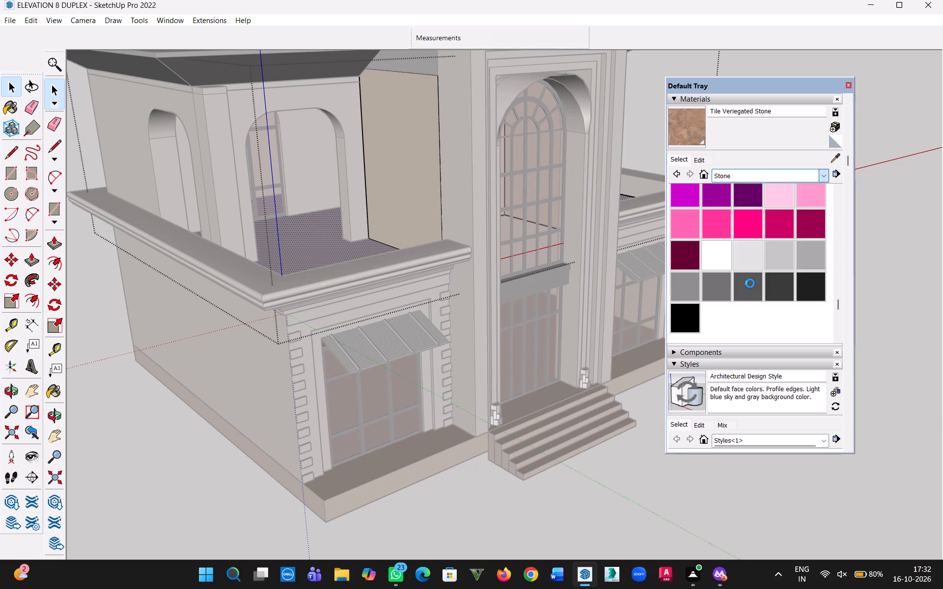
{"action": "left_click", "coordinate": [745, 230]}
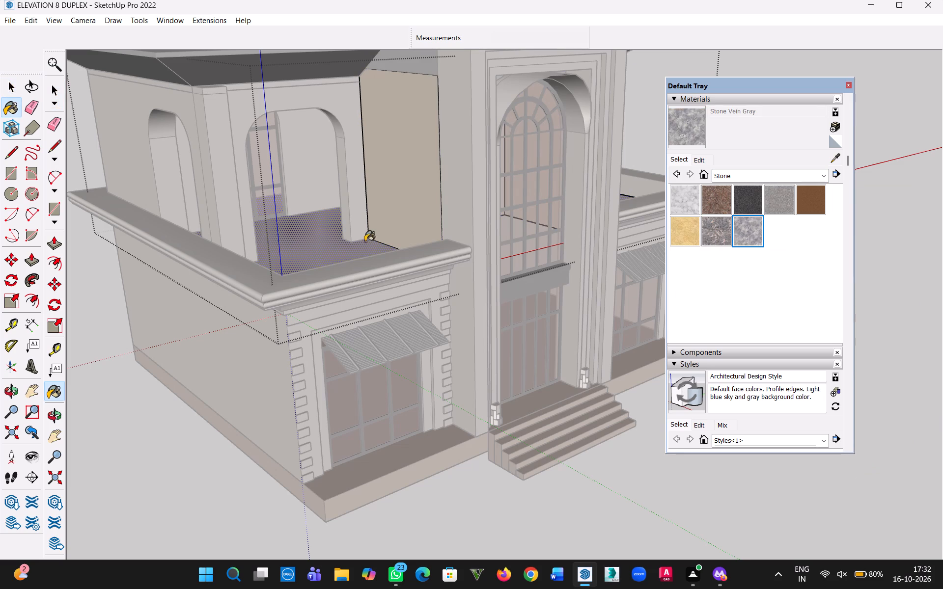
{"action": "left_click", "coordinate": [330, 246]}
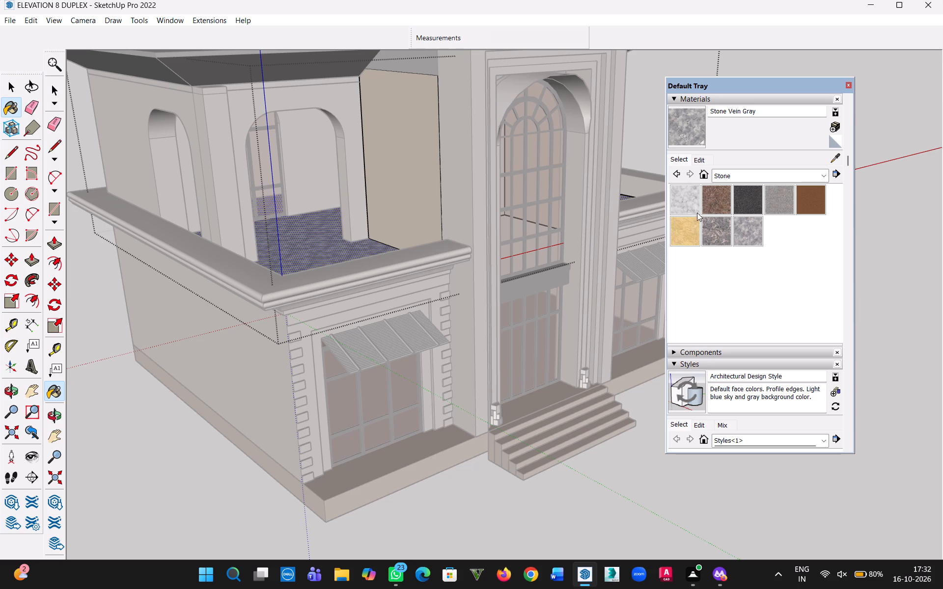
{"action": "left_click", "coordinate": [676, 202]}
{"action": "left_click", "coordinate": [306, 244]}
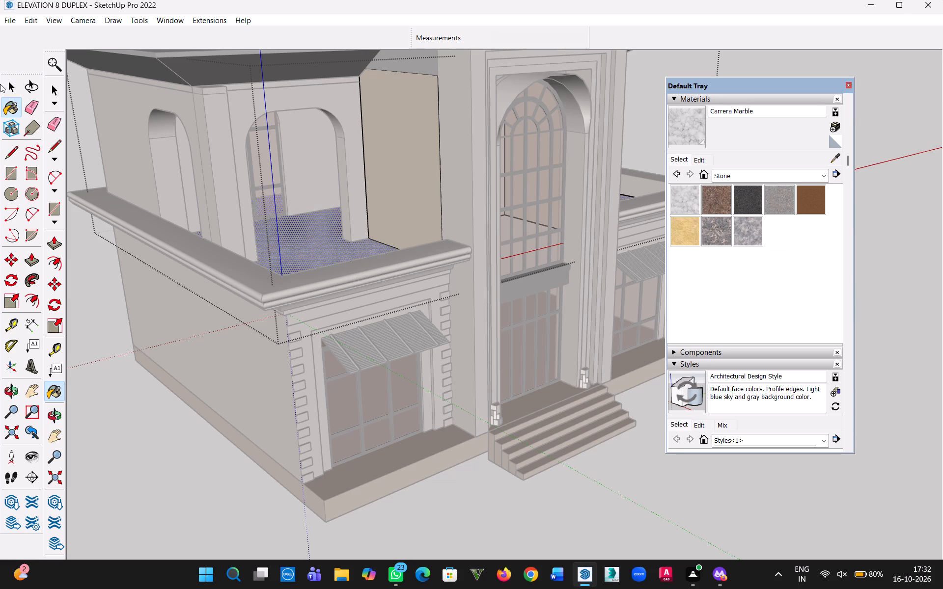
{"action": "left_click", "coordinate": [10, 85]}
{"action": "left_click", "coordinate": [99, 360]}
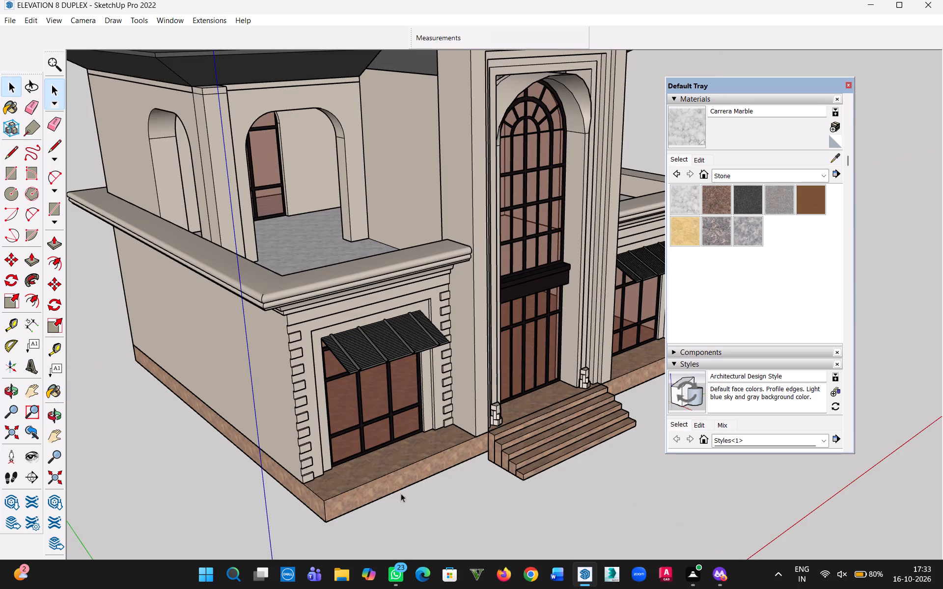
Open the building's plinth for editing, paint its top surface with Granite Brown from the Stone materials, and close it.
{"action": "triple_click", "coordinate": [388, 460]}
{"action": "double_click", "coordinate": [388, 460]}
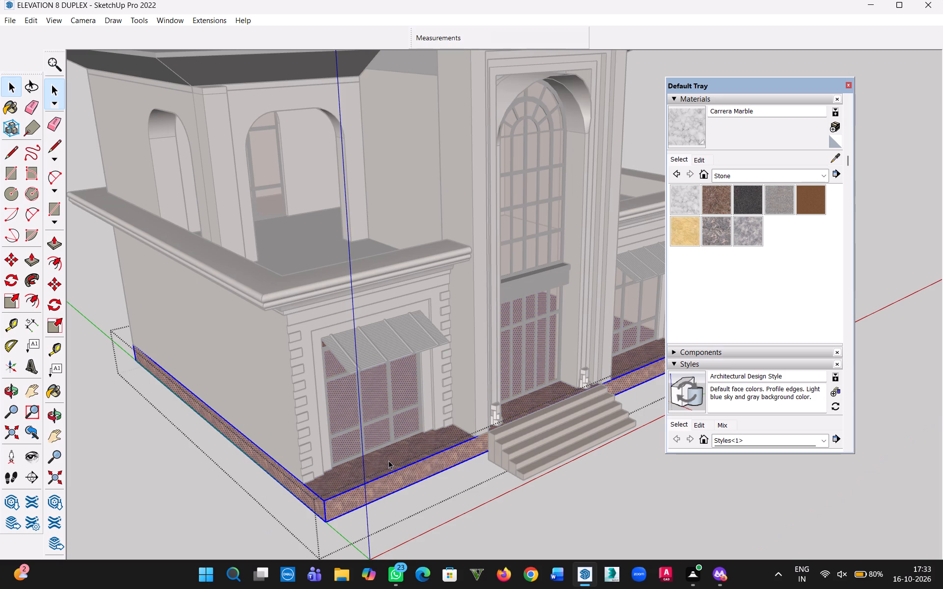
{"action": "left_click", "coordinate": [388, 460]}
{"action": "left_click", "coordinate": [707, 196]}
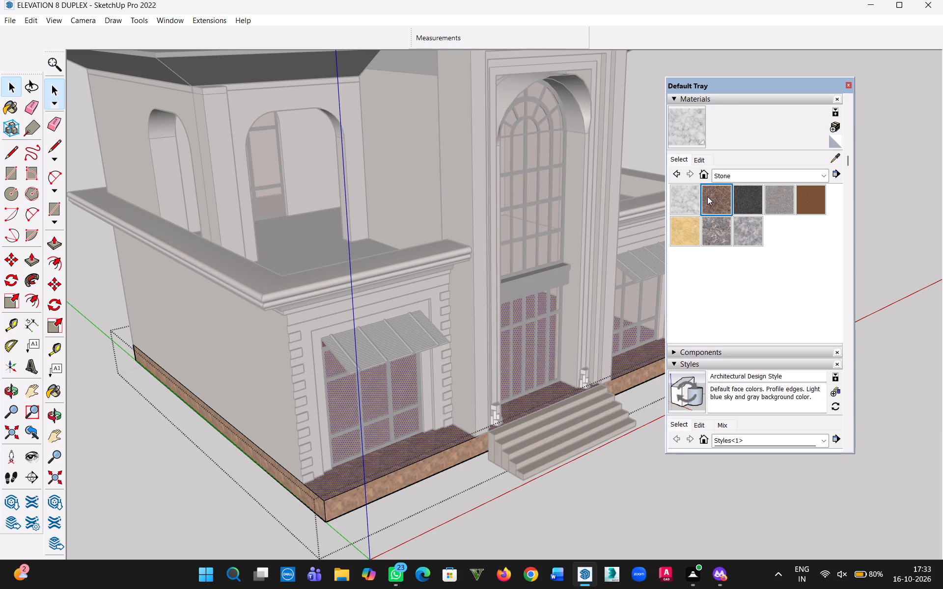
{"action": "left_click", "coordinate": [379, 461]}
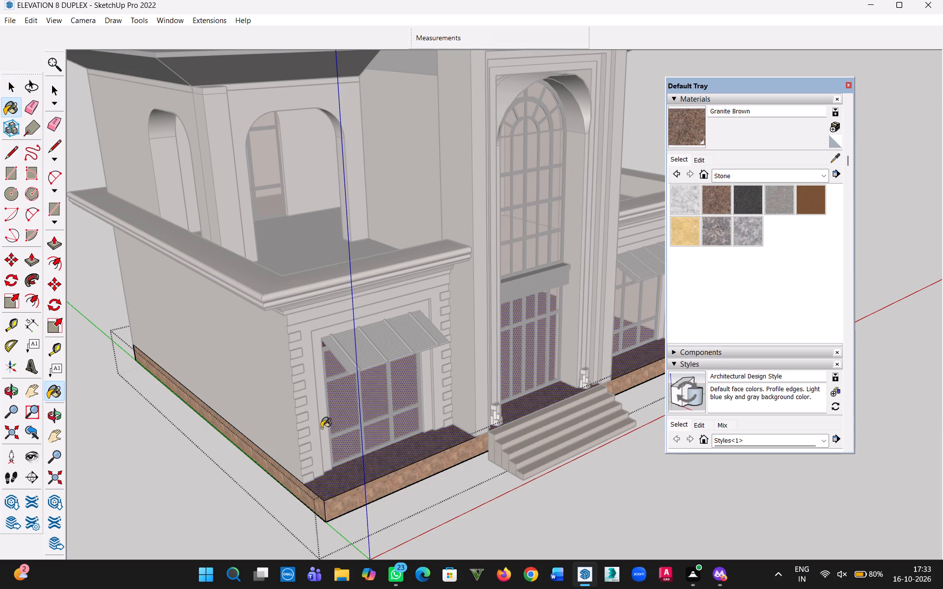
{"action": "left_click", "coordinate": [6, 88]}
{"action": "left_click", "coordinate": [139, 414]}
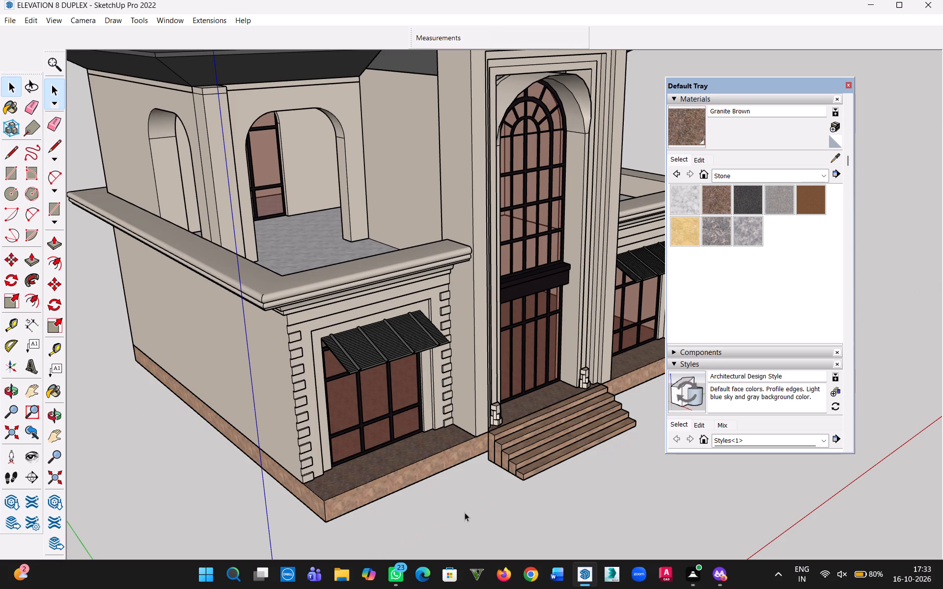
Switch to the 3D Warehouse page in the browser and search its models for "plants".
{"action": "left_click", "coordinate": [717, 568]}
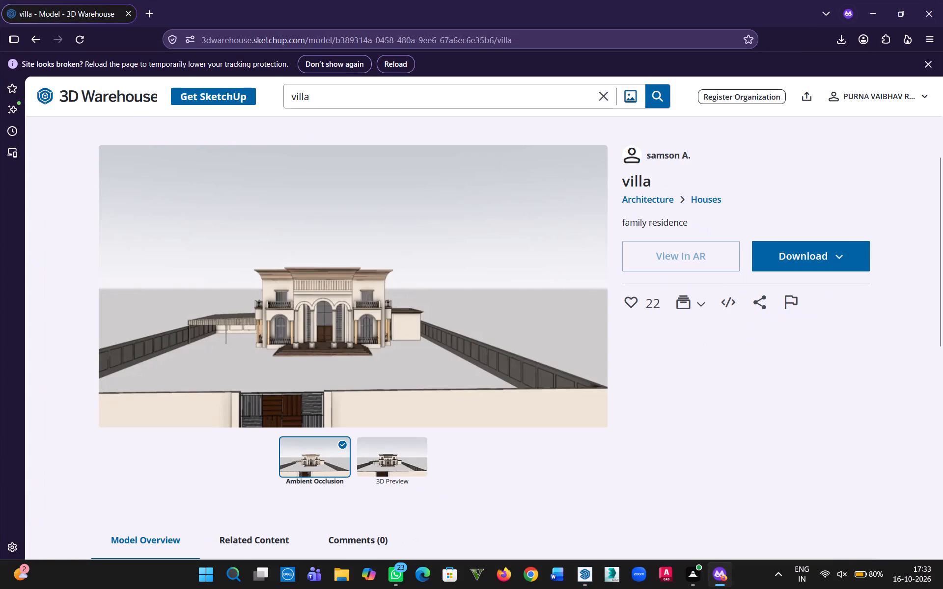
{"action": "left_click_drag", "start_coordinate": [341, 95], "coordinate": [9, 155]}
{"action": "type", "text": "trees"}
{"action": "key", "text": "BackSpace"}
{"action": "key", "text": "BackSpace"}
{"action": "key", "text": "BackSpace"}
{"action": "key", "text": "BackSpace"}
{"action": "key", "text": "BackSpace"}
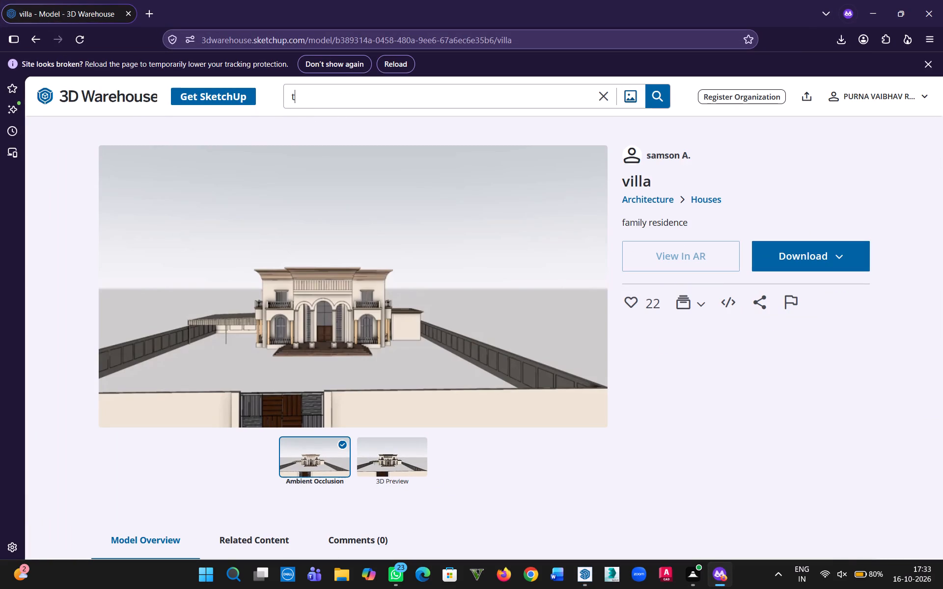
{"action": "type", "text": "plants"}
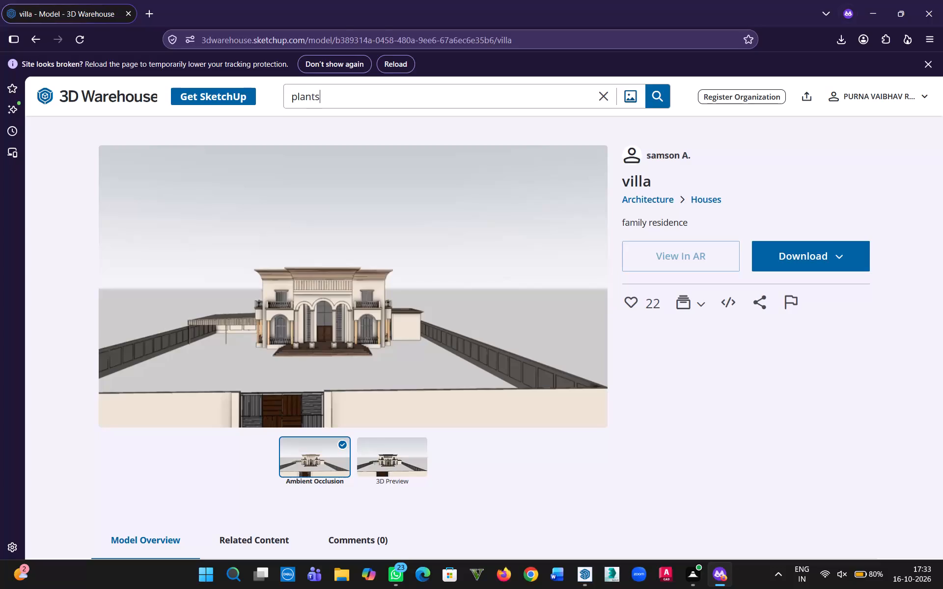
{"action": "key", "text": "Return"}
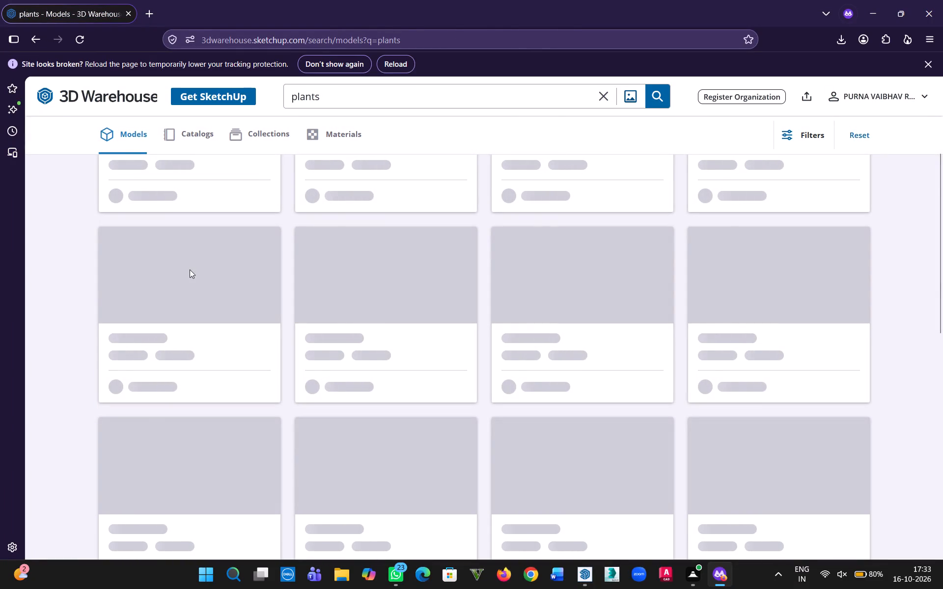
Look through the plants search results for suitable landscaping models, loading more results at the end of the list.
{"action": "left_click_drag", "start_coordinate": [942, 284], "coordinate": [935, 153]}
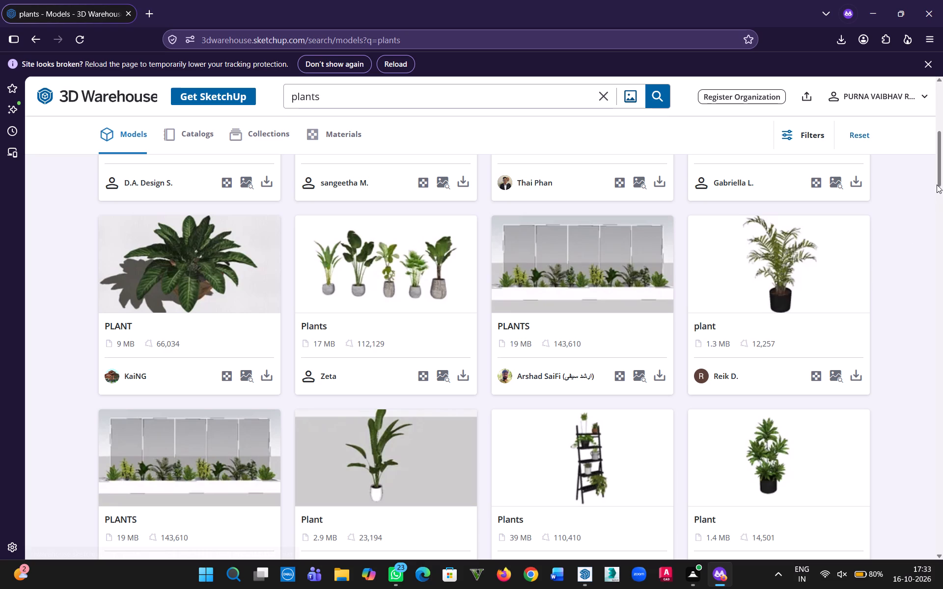
{"action": "left_click_drag", "start_coordinate": [939, 177], "coordinate": [942, 246]}
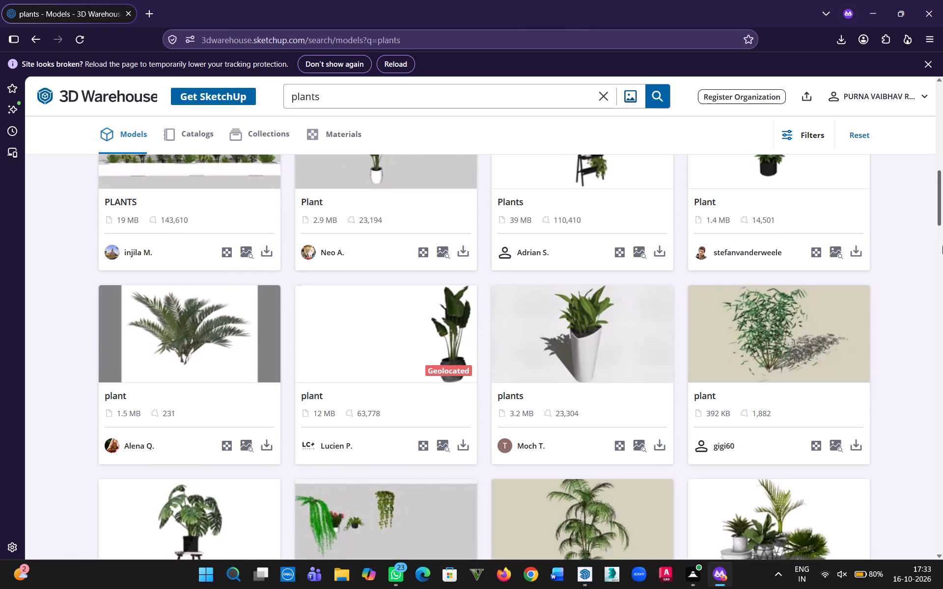
{"action": "left_click_drag", "start_coordinate": [942, 246], "coordinate": [942, 297]}
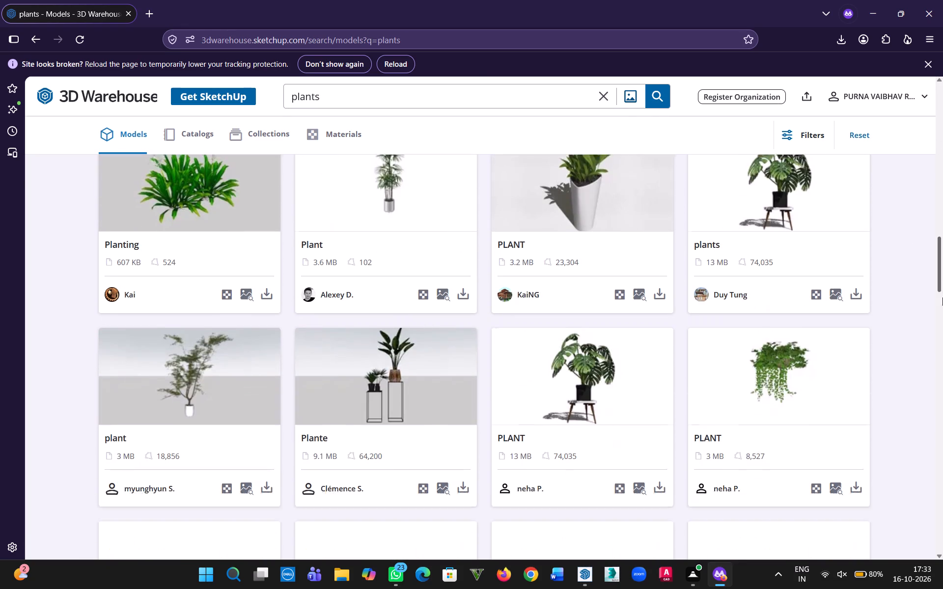
{"action": "left_click_drag", "start_coordinate": [942, 297], "coordinate": [942, 349]}
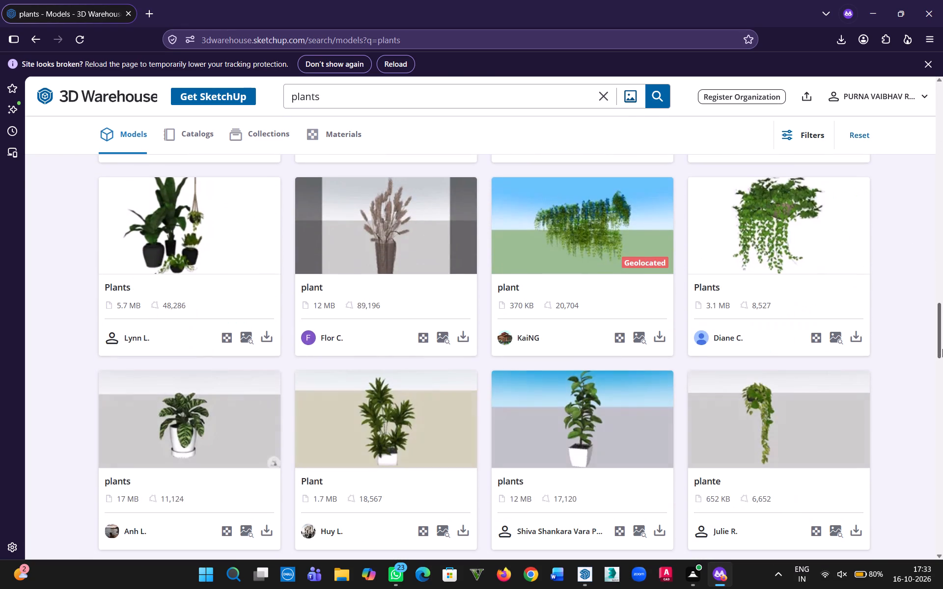
{"action": "left_click_drag", "start_coordinate": [942, 349], "coordinate": [942, 414]}
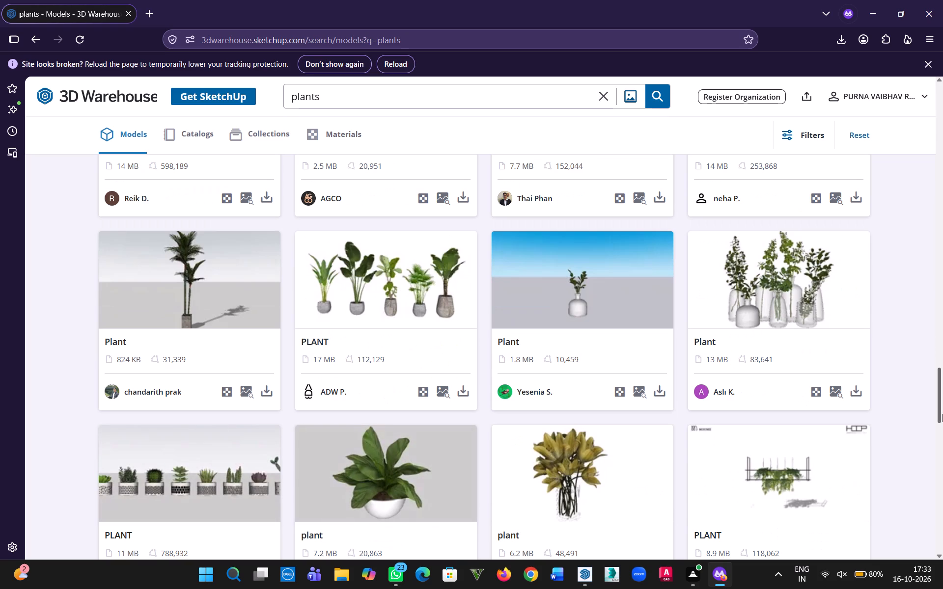
{"action": "left_click_drag", "start_coordinate": [942, 414], "coordinate": [940, 454]}
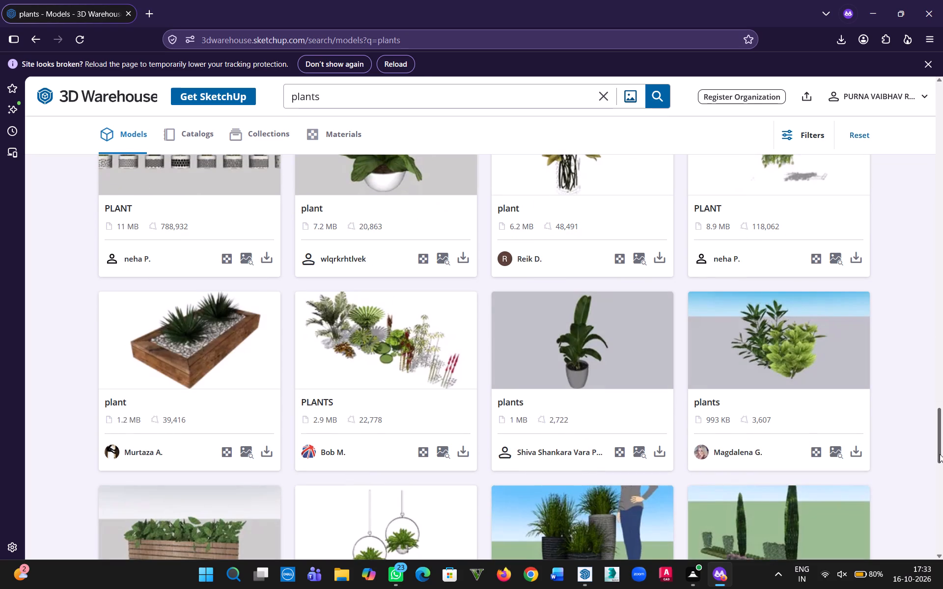
{"action": "left_click_drag", "start_coordinate": [940, 454], "coordinate": [942, 477]}
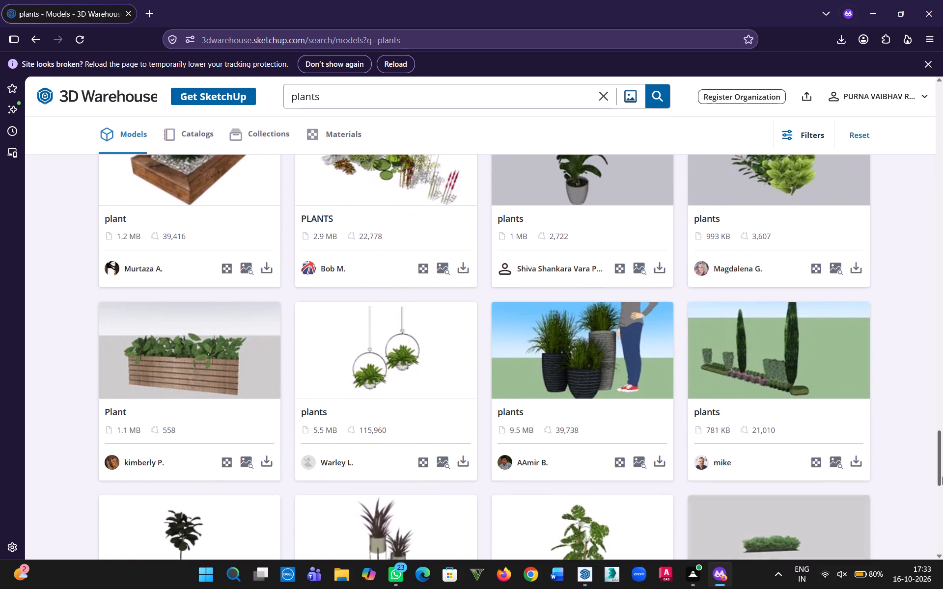
{"action": "left_click_drag", "start_coordinate": [942, 477], "coordinate": [942, 519]}
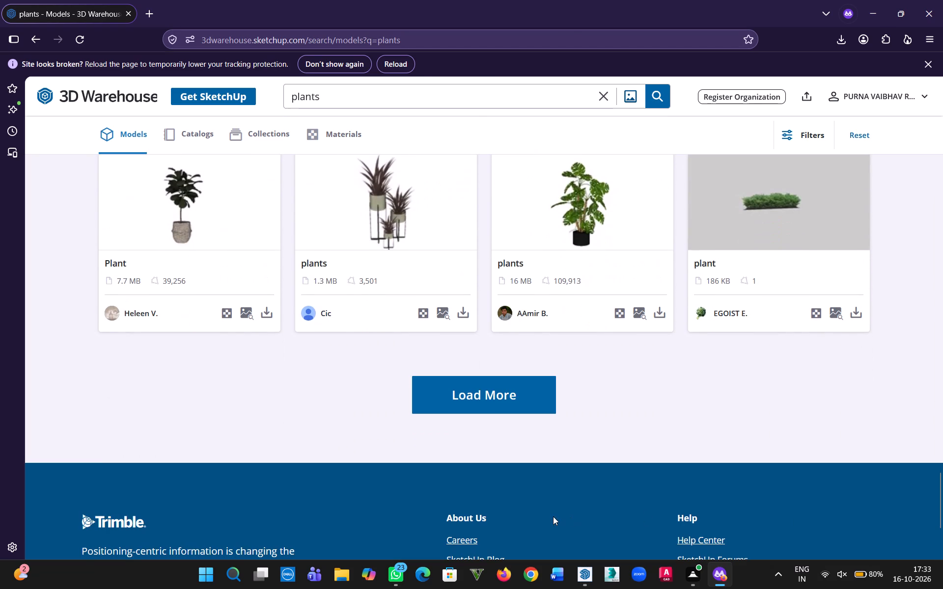
{"action": "left_click", "coordinate": [509, 402]}
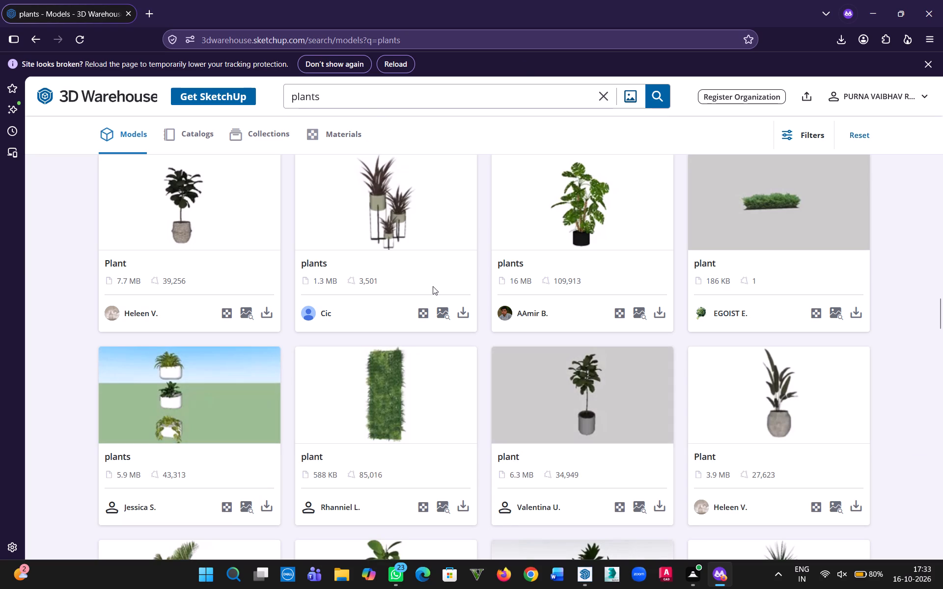
Refine the model search to "plants villa".
{"action": "left_click", "coordinate": [340, 92]}
{"action": "key", "text": "space"}
{"action": "type", "text": "villa"}
{"action": "key", "text": "Return"}
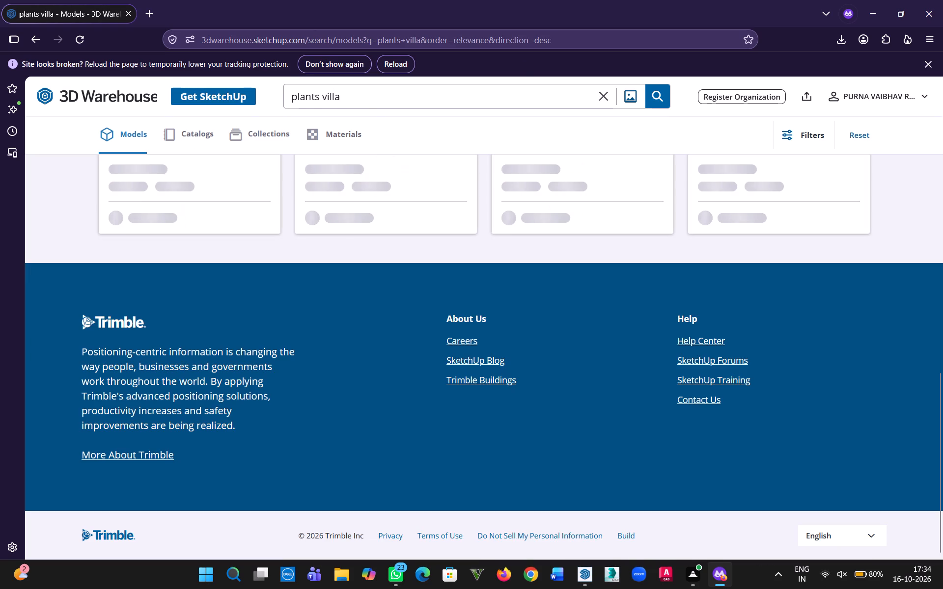
Browse the villa plant results for landscaping models, view the Bungelow with orginal garden model page, and return to the results.
{"action": "left_click_drag", "start_coordinate": [942, 205], "coordinate": [942, 58]}
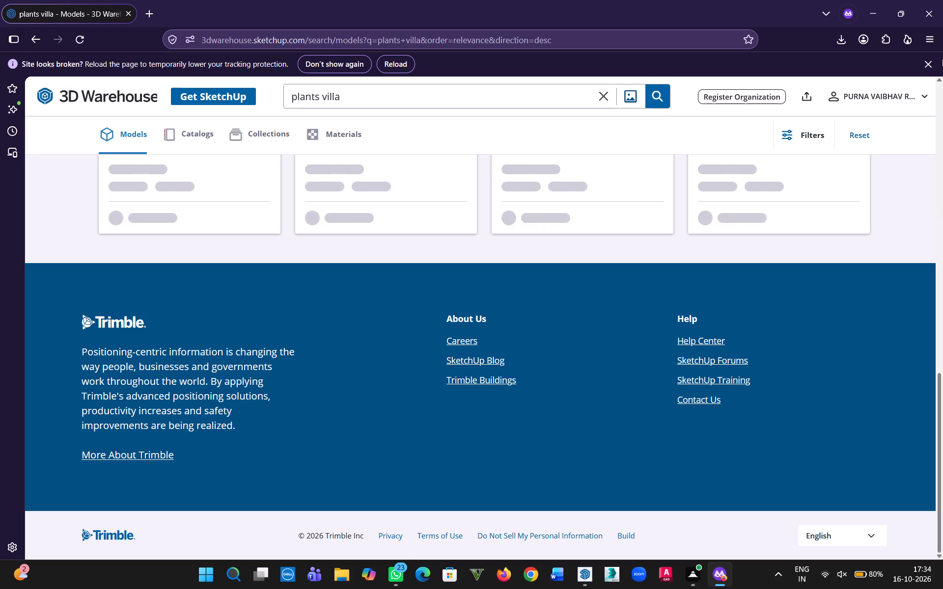
{"action": "left_click", "coordinate": [942, 85]}
{"action": "left_click", "coordinate": [942, 85]}
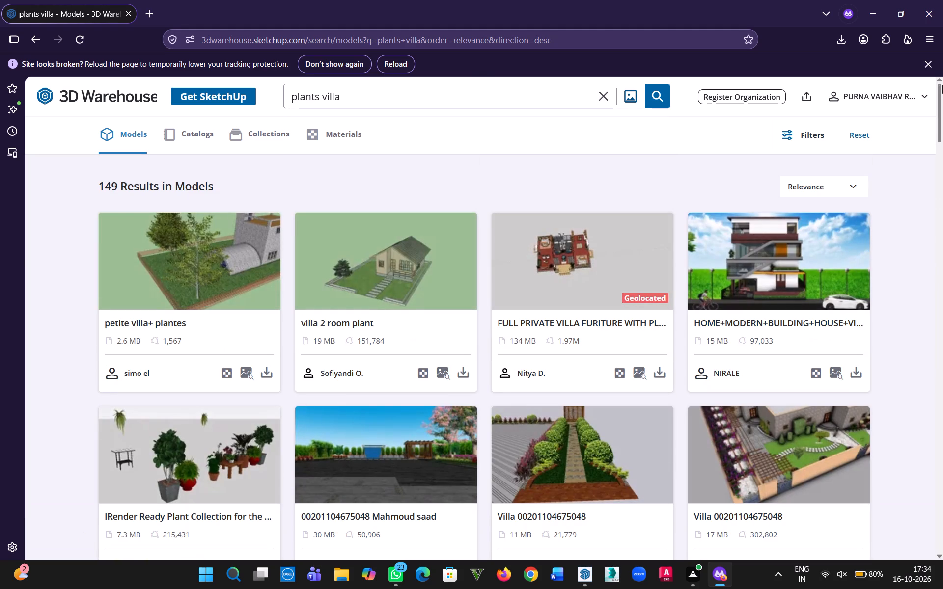
{"action": "left_click_drag", "start_coordinate": [940, 112], "coordinate": [942, 136]}
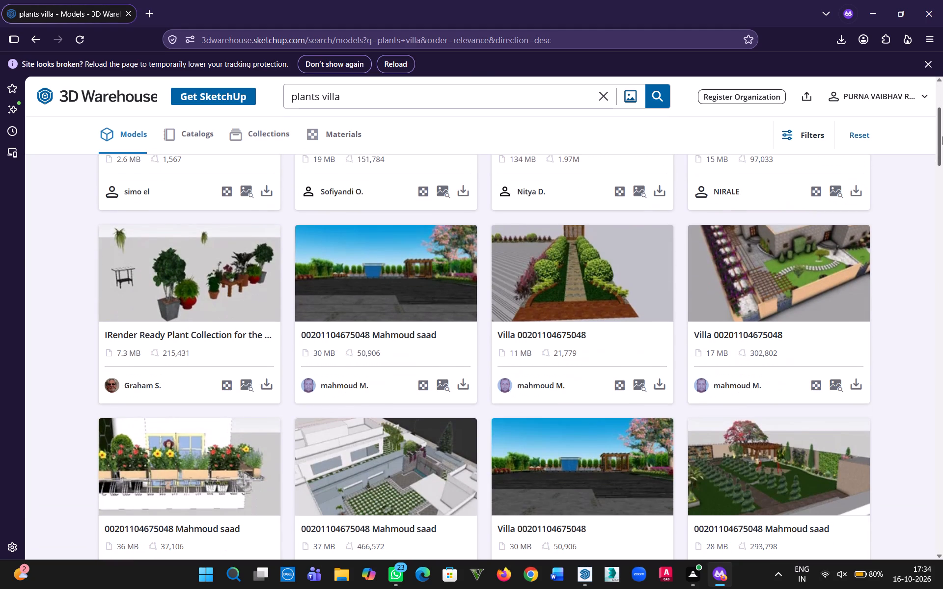
{"action": "left_click_drag", "start_coordinate": [942, 136], "coordinate": [942, 174]}
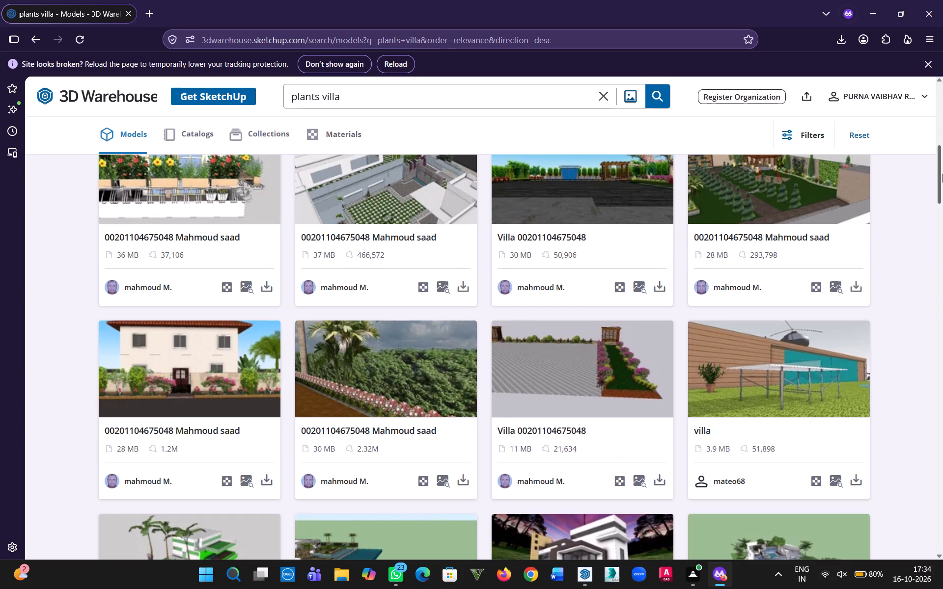
{"action": "left_click_drag", "start_coordinate": [942, 174], "coordinate": [930, 208]}
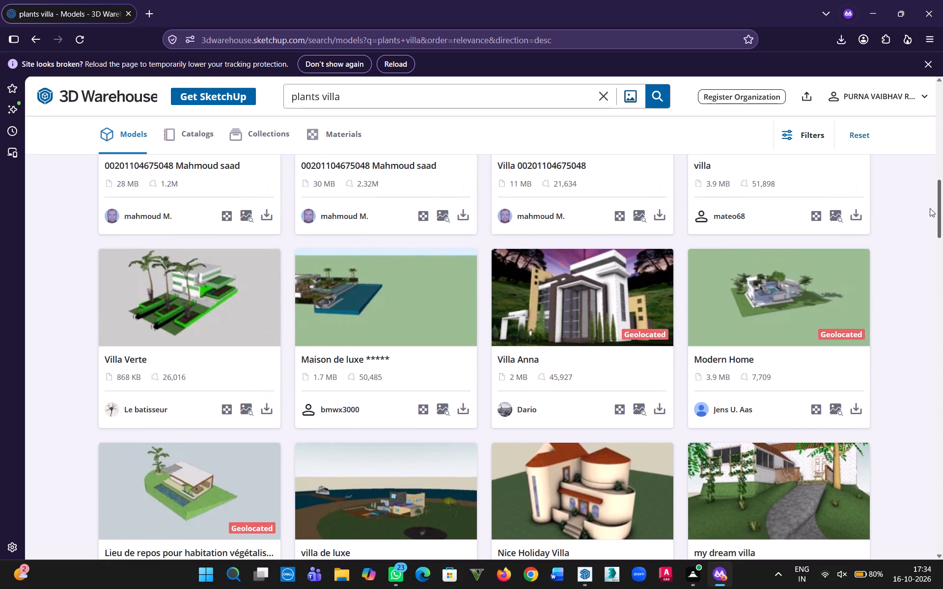
{"action": "left_click_drag", "start_coordinate": [930, 208], "coordinate": [930, 232]}
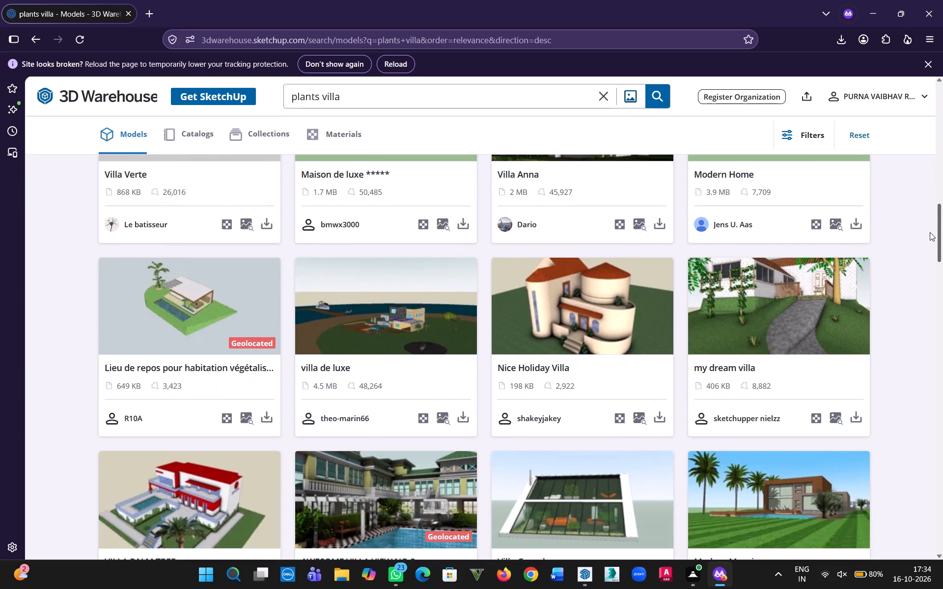
{"action": "left_click_drag", "start_coordinate": [930, 232], "coordinate": [936, 277]}
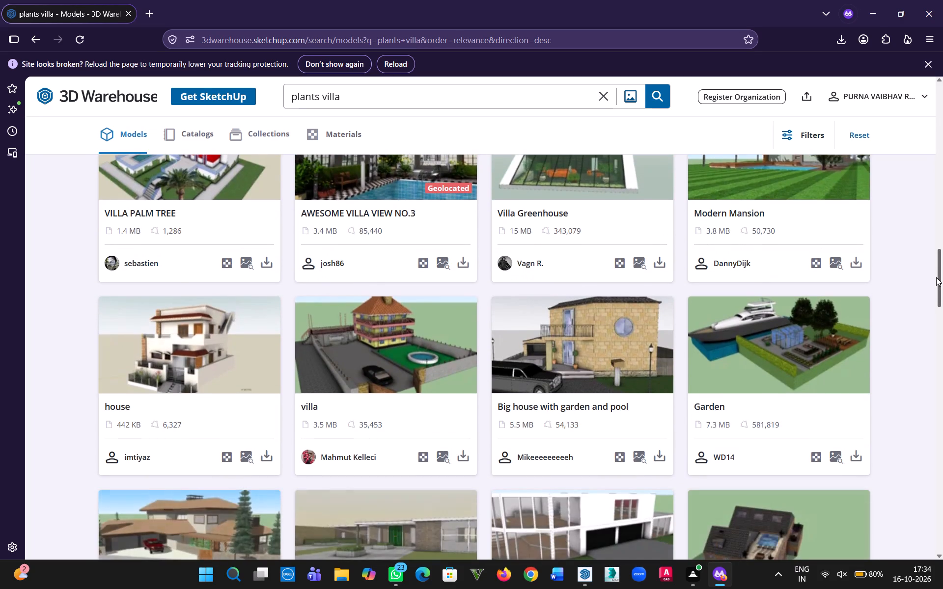
{"action": "left_click_drag", "start_coordinate": [936, 277], "coordinate": [940, 317]}
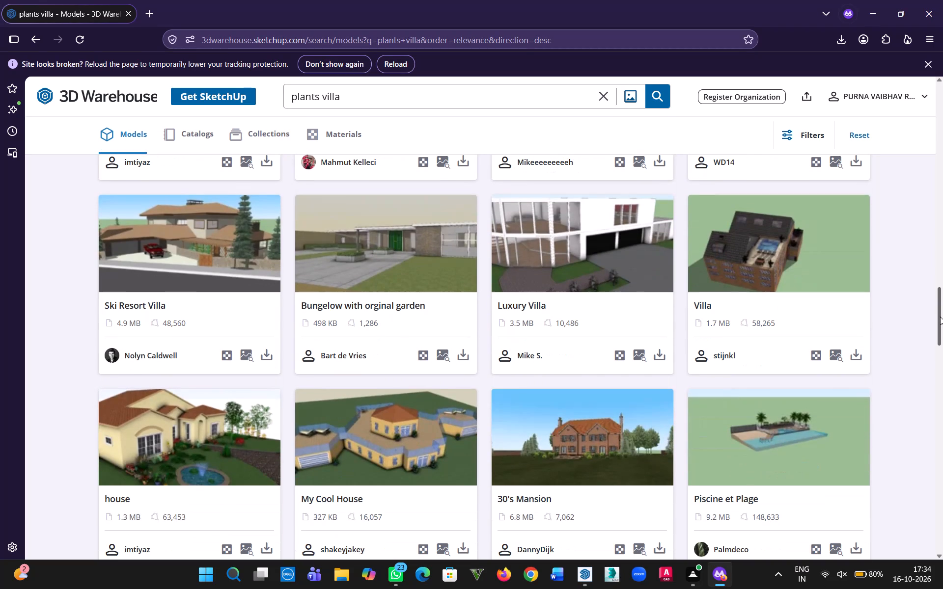
{"action": "left_click_drag", "start_coordinate": [940, 317], "coordinate": [941, 303]}
{"action": "left_click", "coordinate": [415, 315]}
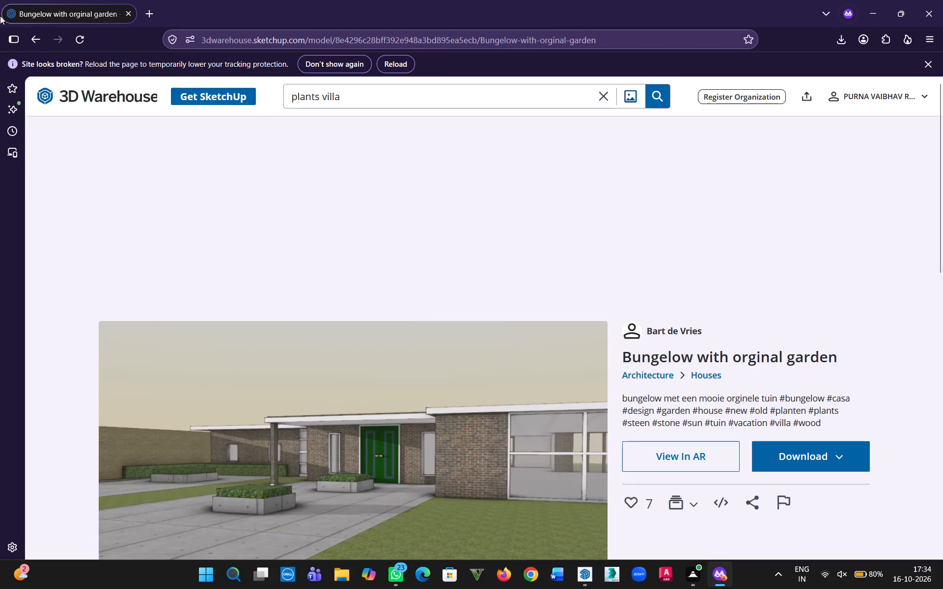
{"action": "left_click", "coordinate": [33, 37]}
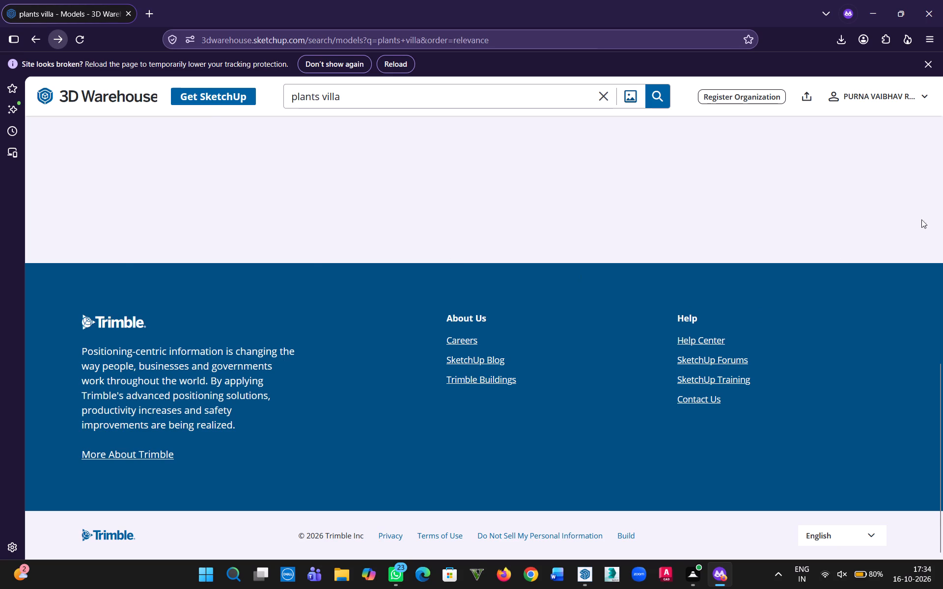
Examine the remaining "plants villa" results down to the end of the loaded list for usable hedges and plants.
{"action": "left_click_drag", "start_coordinate": [942, 299], "coordinate": [942, 353]}
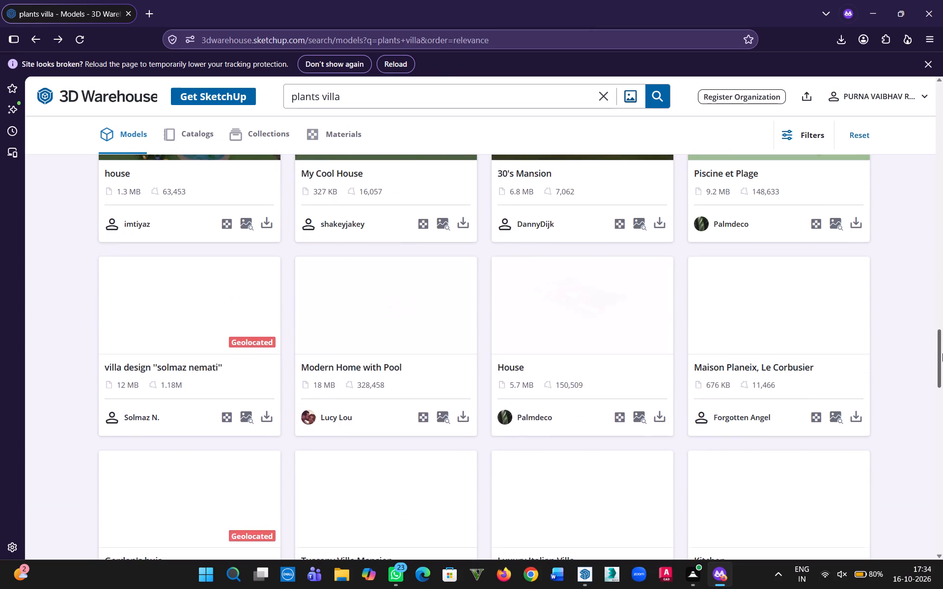
{"action": "left_click_drag", "start_coordinate": [942, 353], "coordinate": [942, 413]}
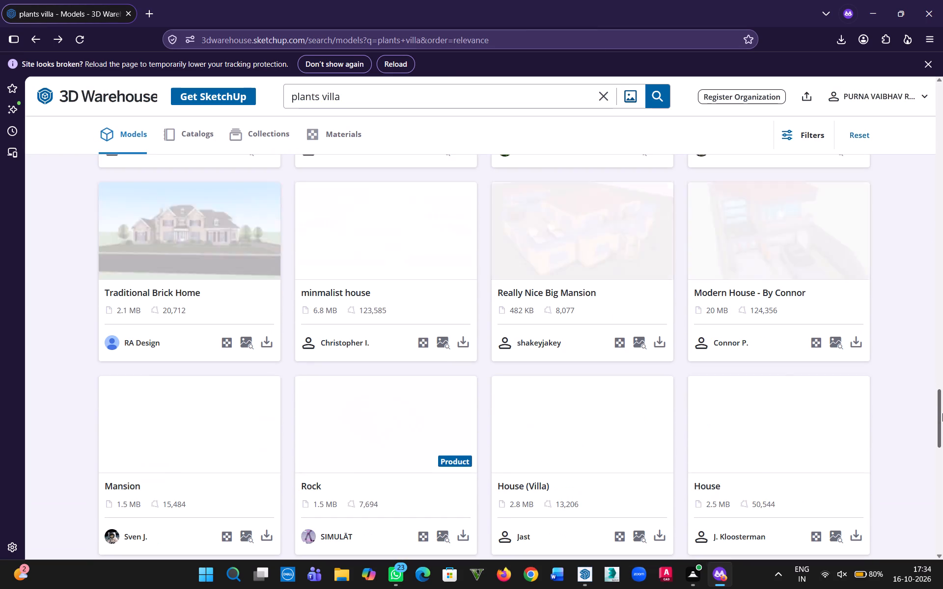
{"action": "left_click_drag", "start_coordinate": [942, 413], "coordinate": [942, 445]}
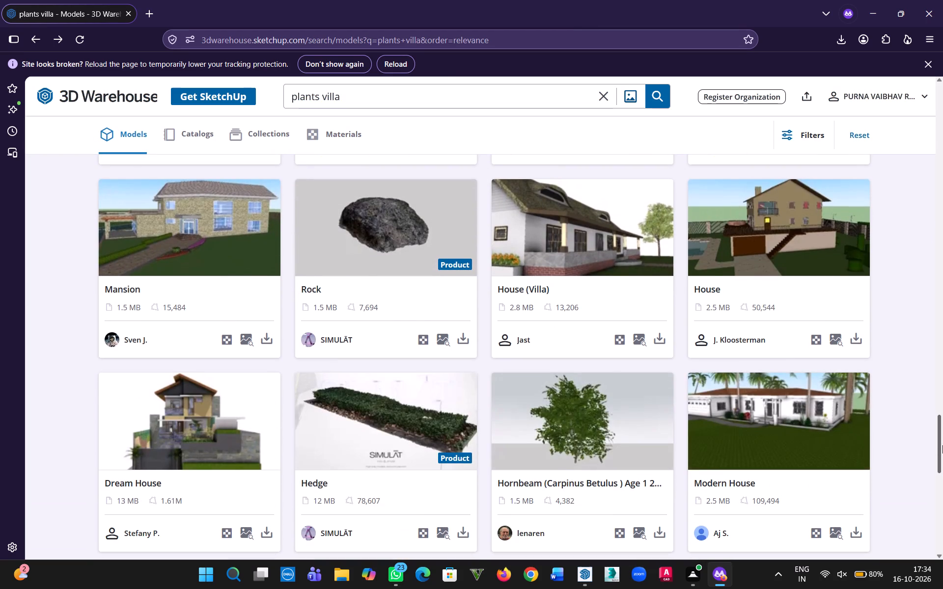
{"action": "left_click_drag", "start_coordinate": [942, 445], "coordinate": [942, 482]}
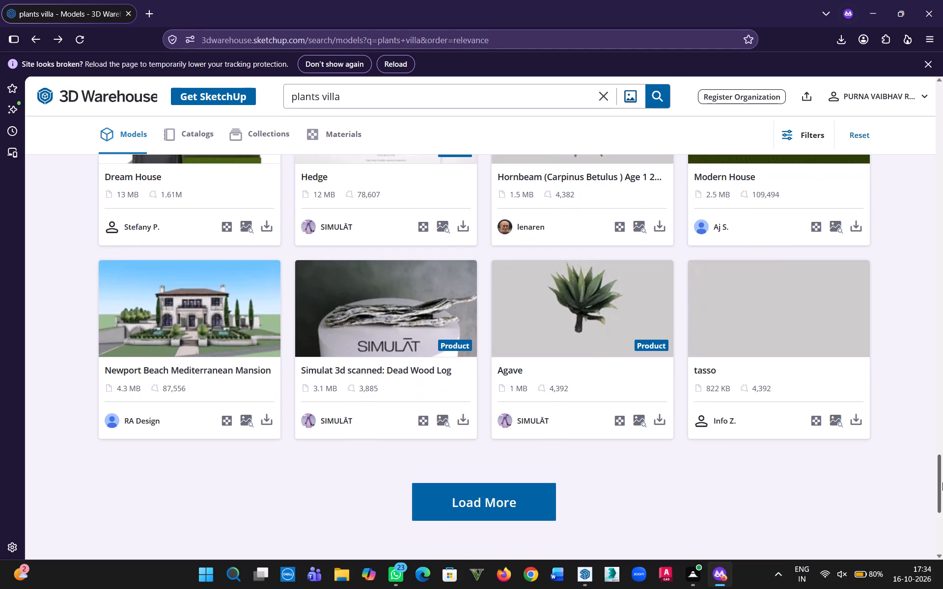
{"action": "left_click_drag", "start_coordinate": [942, 482], "coordinate": [942, 485]}
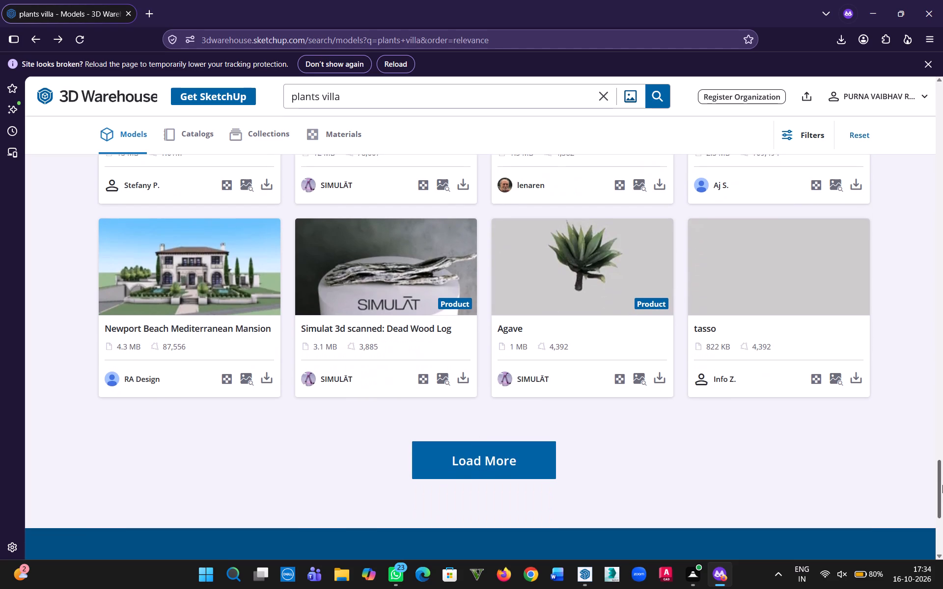
Load more "plants villa" results and examine them down to the end of the list for usable plants and landscaping.
{"action": "left_click_drag", "start_coordinate": [942, 485], "coordinate": [942, 495]}
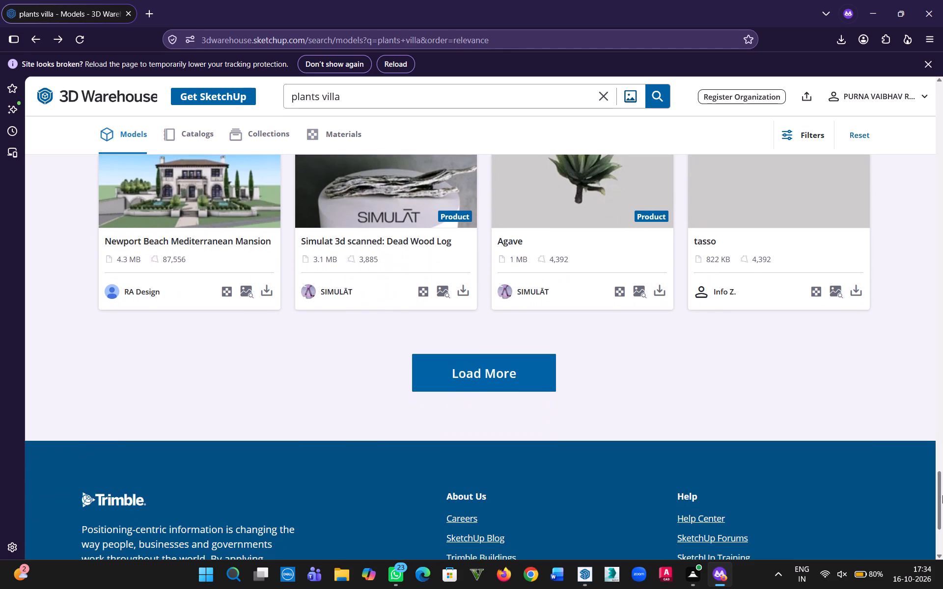
{"action": "left_click", "coordinate": [525, 376]}
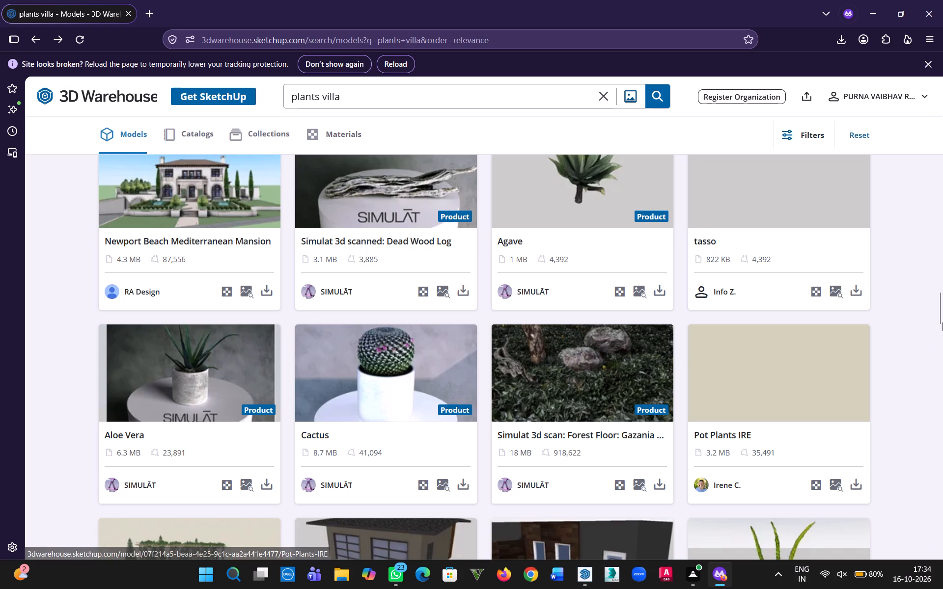
{"action": "left_click_drag", "start_coordinate": [942, 312], "coordinate": [942, 333]}
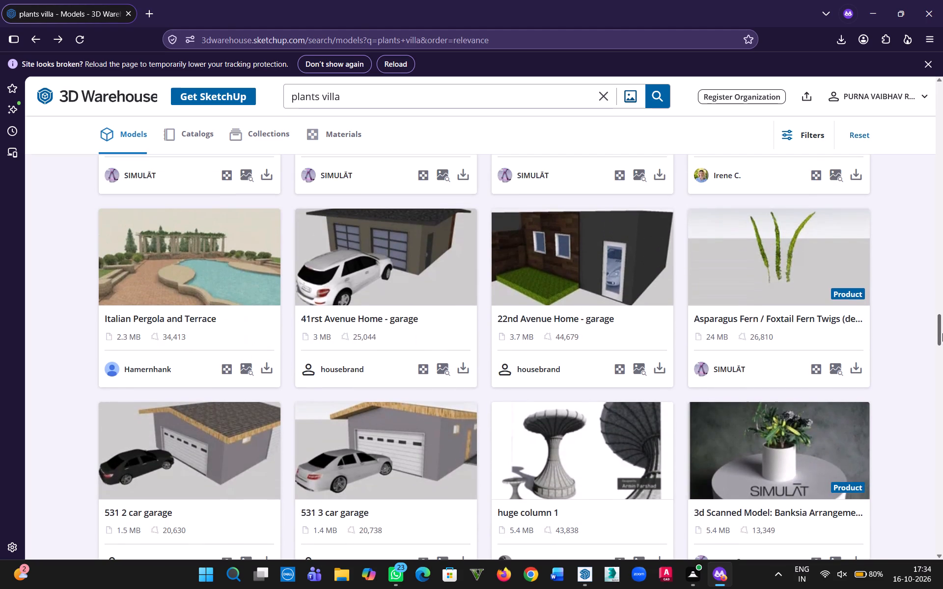
{"action": "left_click_drag", "start_coordinate": [942, 333], "coordinate": [942, 347]}
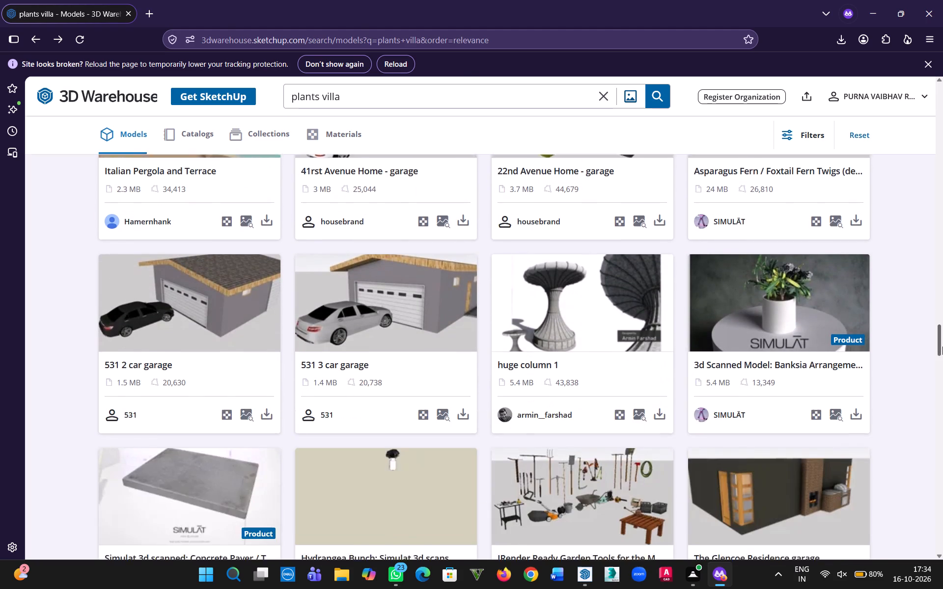
{"action": "left_click_drag", "start_coordinate": [942, 347], "coordinate": [942, 373]}
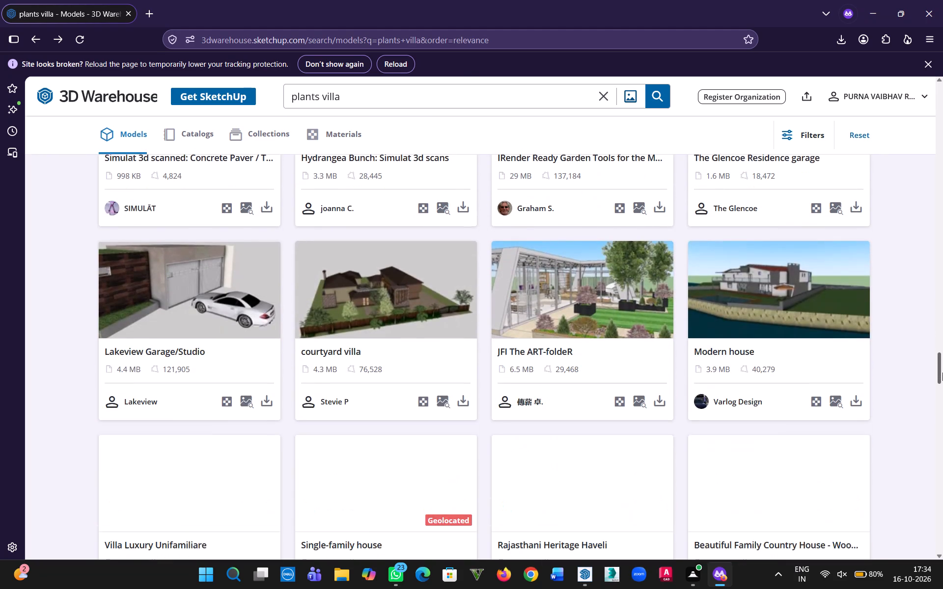
{"action": "left_click_drag", "start_coordinate": [942, 373], "coordinate": [942, 386]}
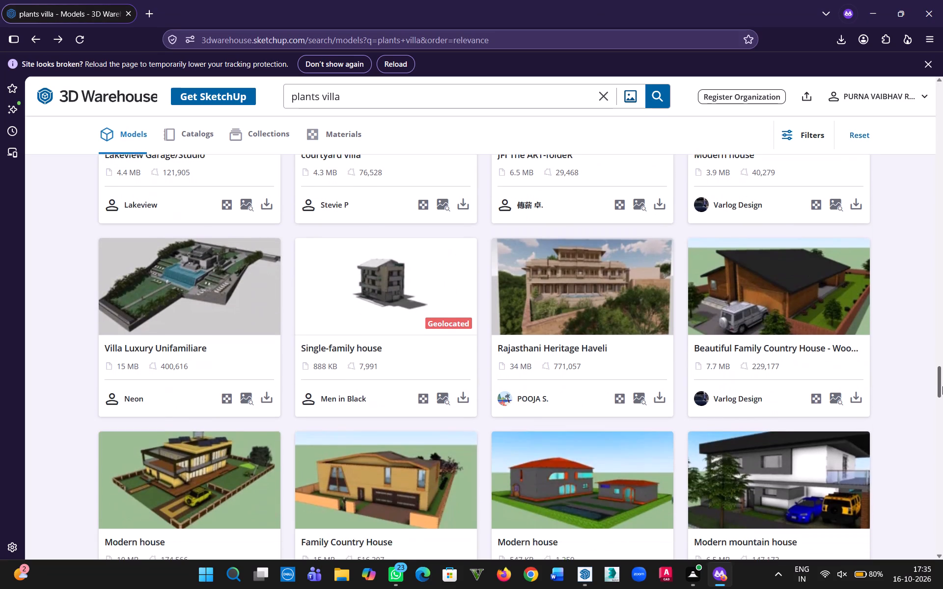
{"action": "left_click_drag", "start_coordinate": [942, 386], "coordinate": [942, 408]}
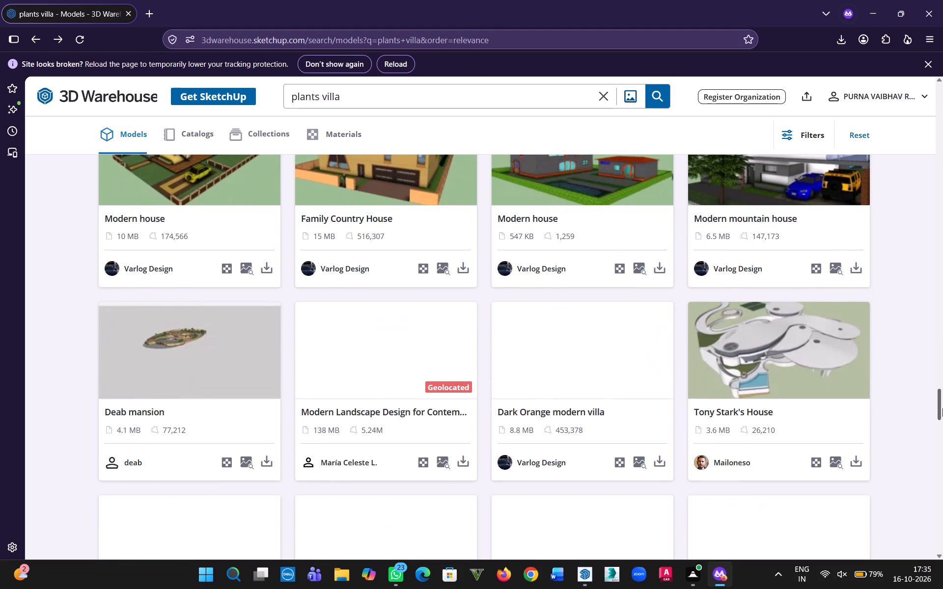
{"action": "left_click_drag", "start_coordinate": [942, 408], "coordinate": [942, 440]}
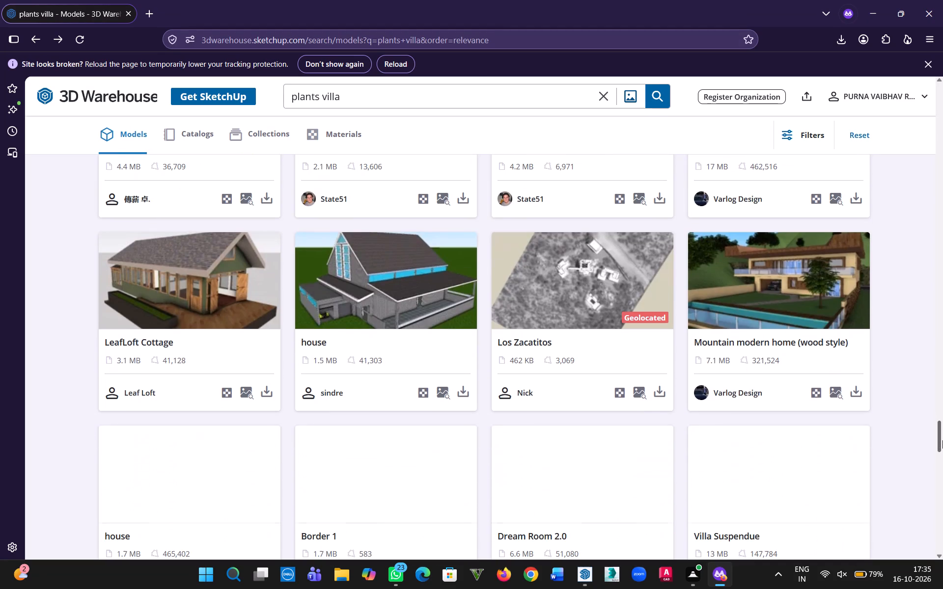
{"action": "left_click_drag", "start_coordinate": [942, 440], "coordinate": [942, 463]}
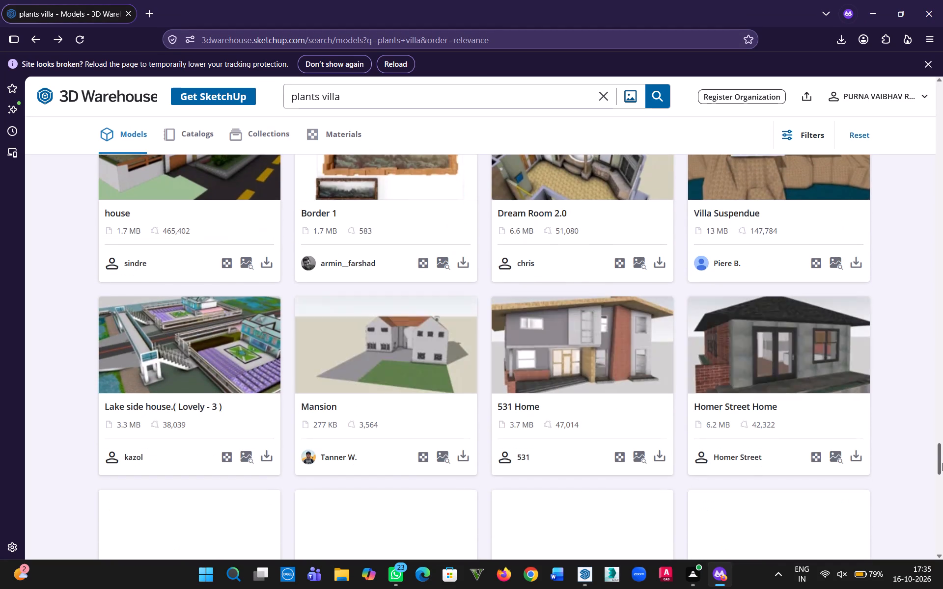
{"action": "left_click_drag", "start_coordinate": [942, 463], "coordinate": [942, 483]}
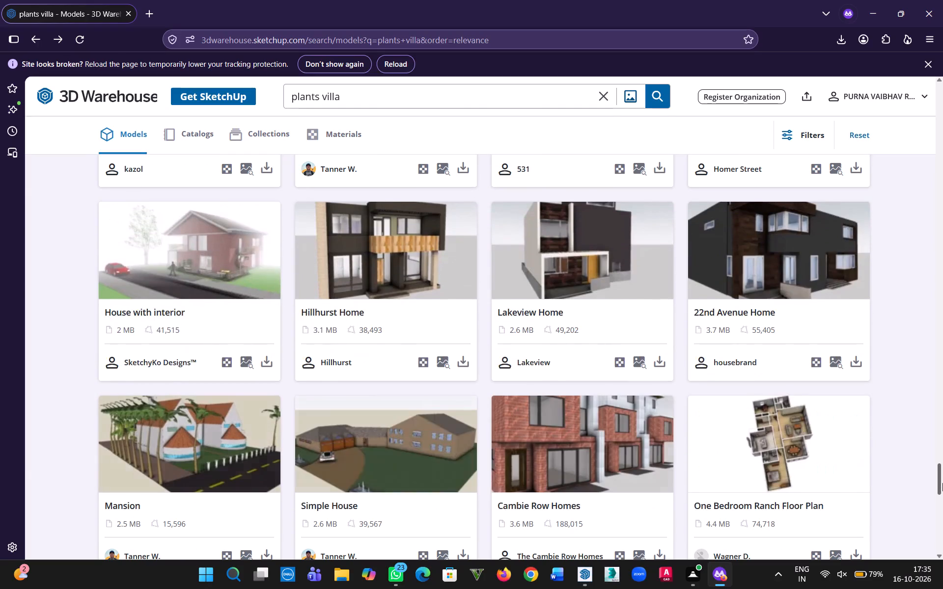
{"action": "left_click_drag", "start_coordinate": [942, 483], "coordinate": [942, 492]}
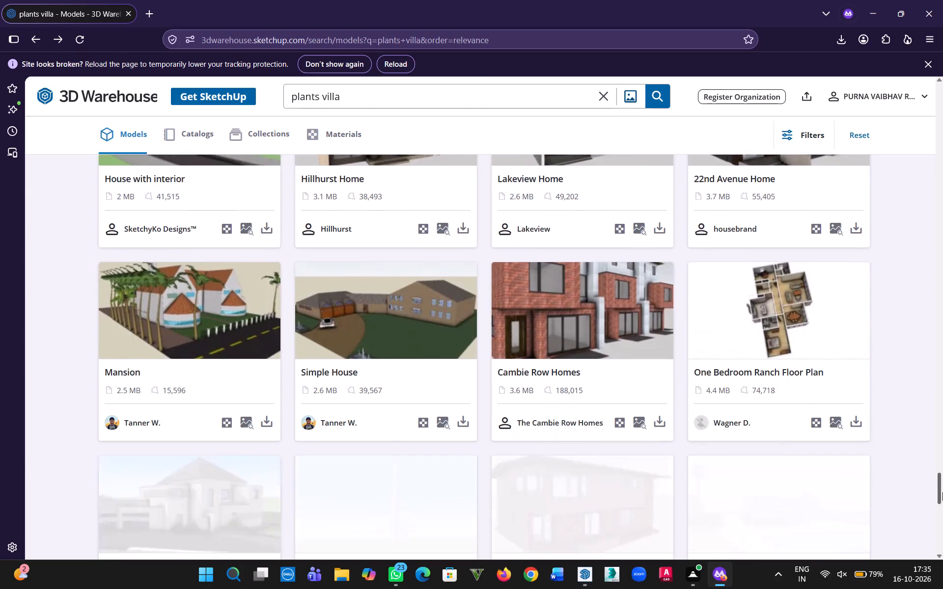
{"action": "left_click_drag", "start_coordinate": [942, 492], "coordinate": [942, 522]}
Load a further batch of "plants villa" results and look through it for potted plants and garden models.
{"action": "left_click", "coordinate": [519, 478]}
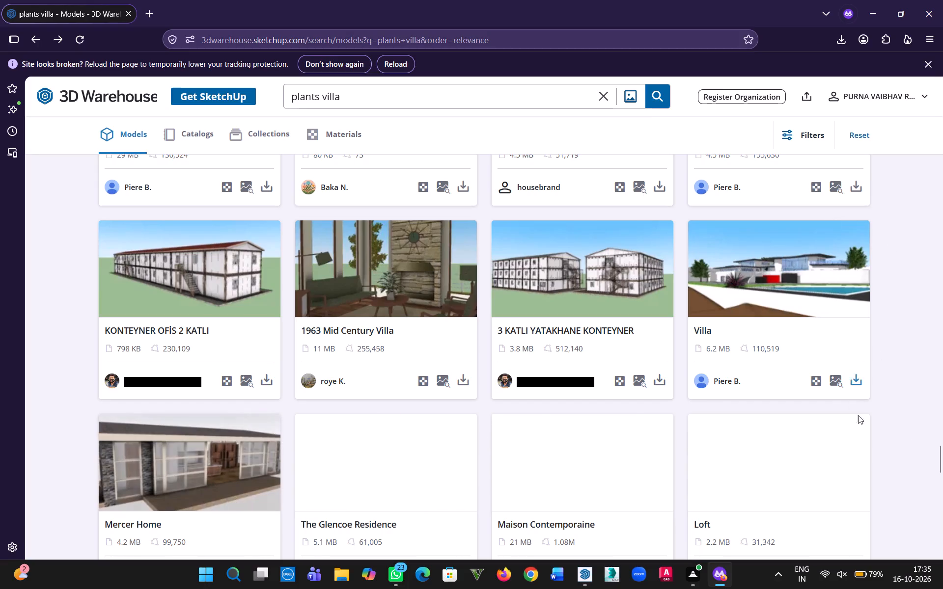
{"action": "left_click_drag", "start_coordinate": [942, 456], "coordinate": [942, 463]}
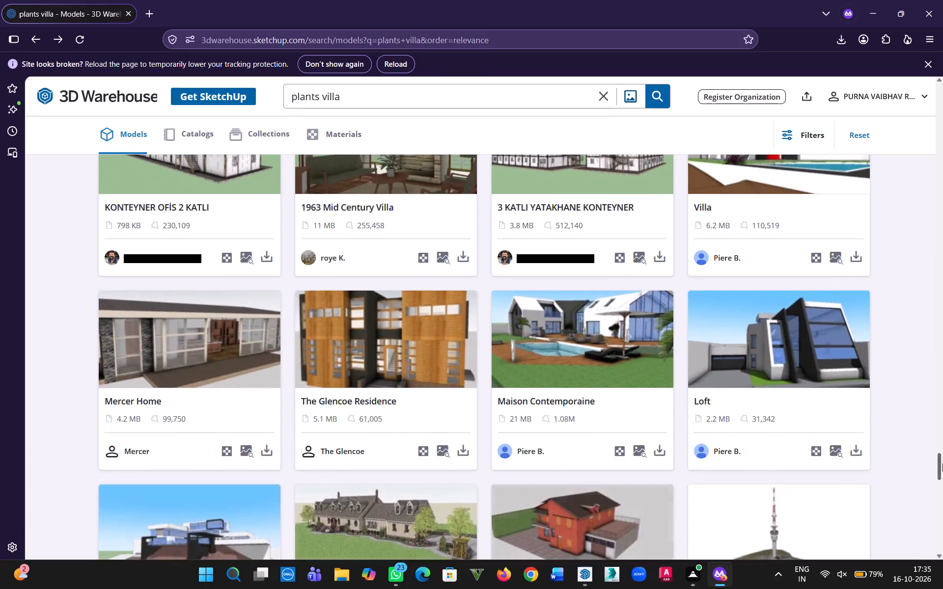
{"action": "left_click_drag", "start_coordinate": [942, 463], "coordinate": [942, 479]}
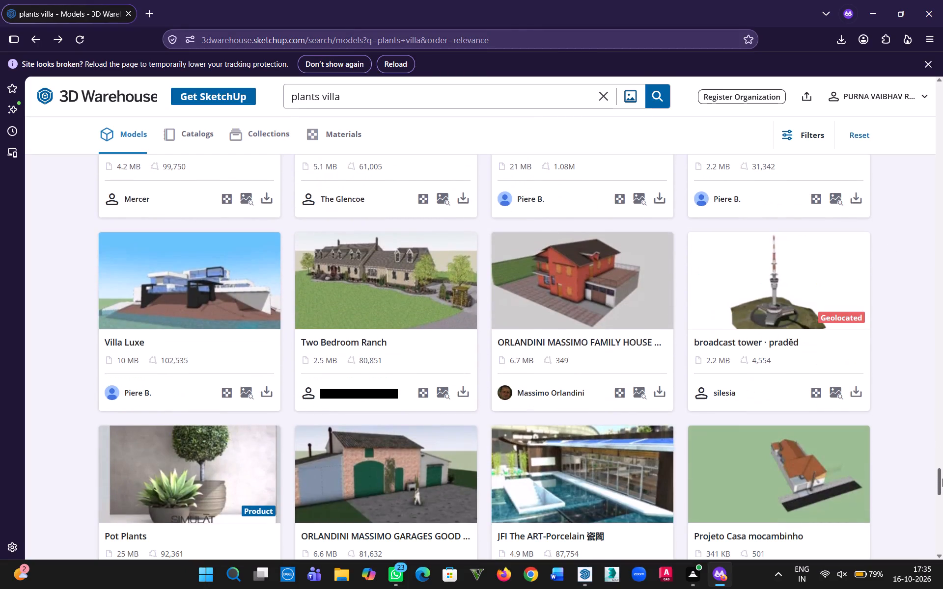
{"action": "left_click_drag", "start_coordinate": [942, 479], "coordinate": [941, 469]}
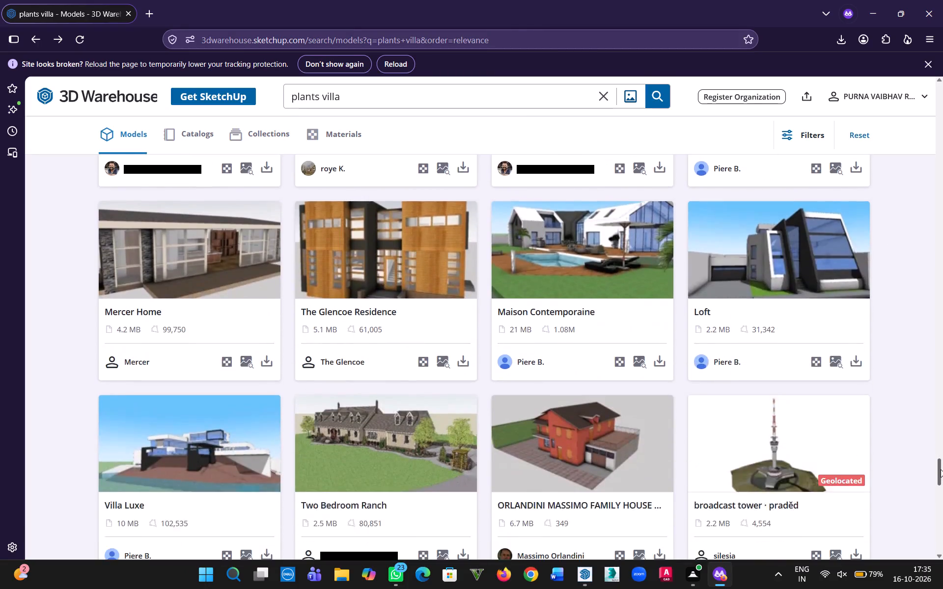
{"action": "left_click_drag", "start_coordinate": [941, 469], "coordinate": [942, 488]}
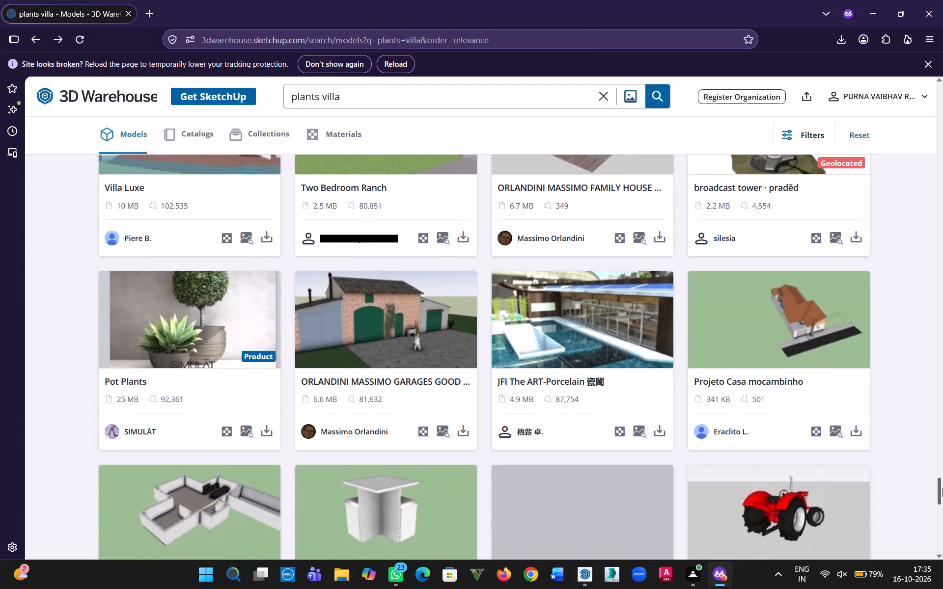
{"action": "left_click_drag", "start_coordinate": [942, 488], "coordinate": [942, 505]}
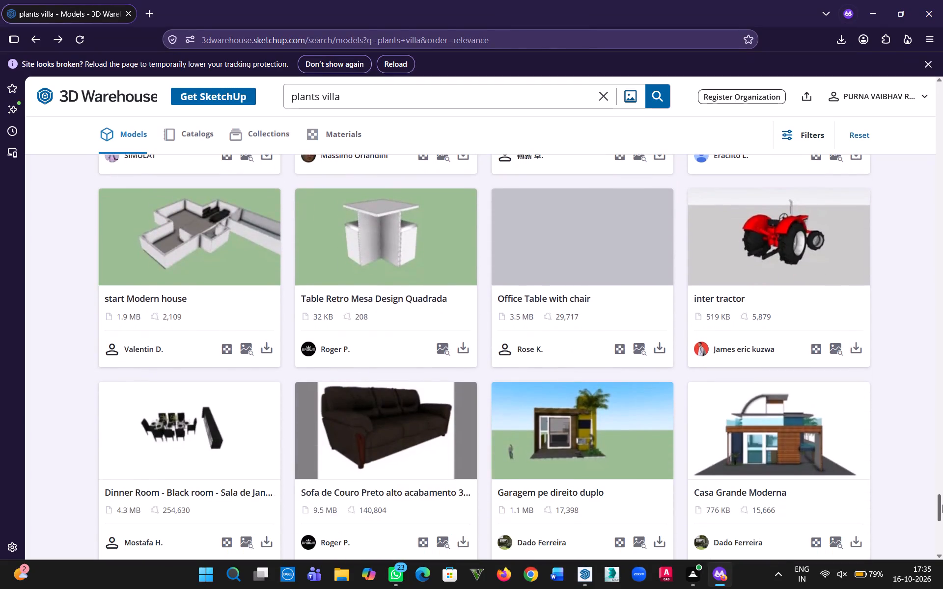
Replace the model search with "villa water body".
{"action": "left_click_drag", "start_coordinate": [942, 505], "coordinate": [942, 175]}
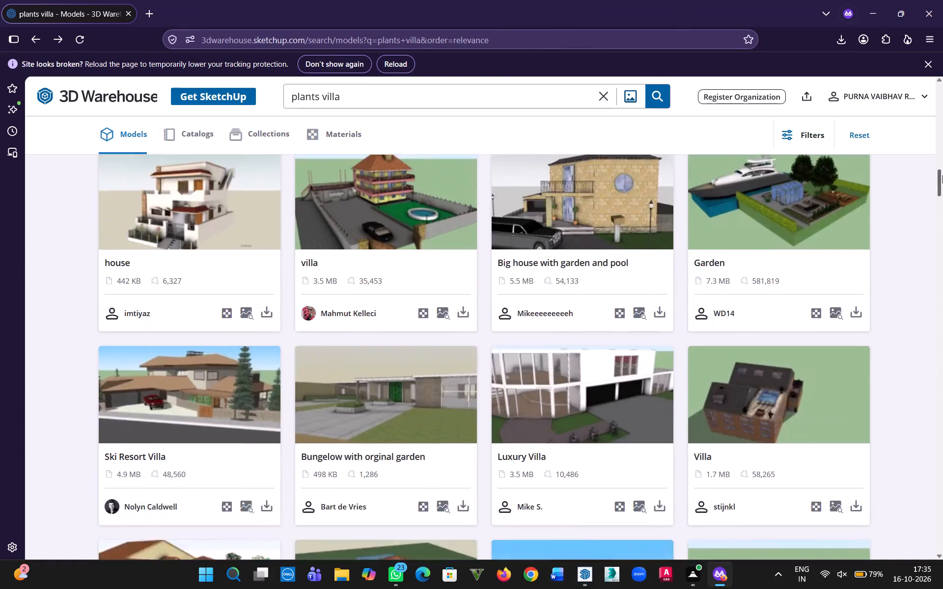
{"action": "left_click_drag", "start_coordinate": [942, 175], "coordinate": [930, 0]}
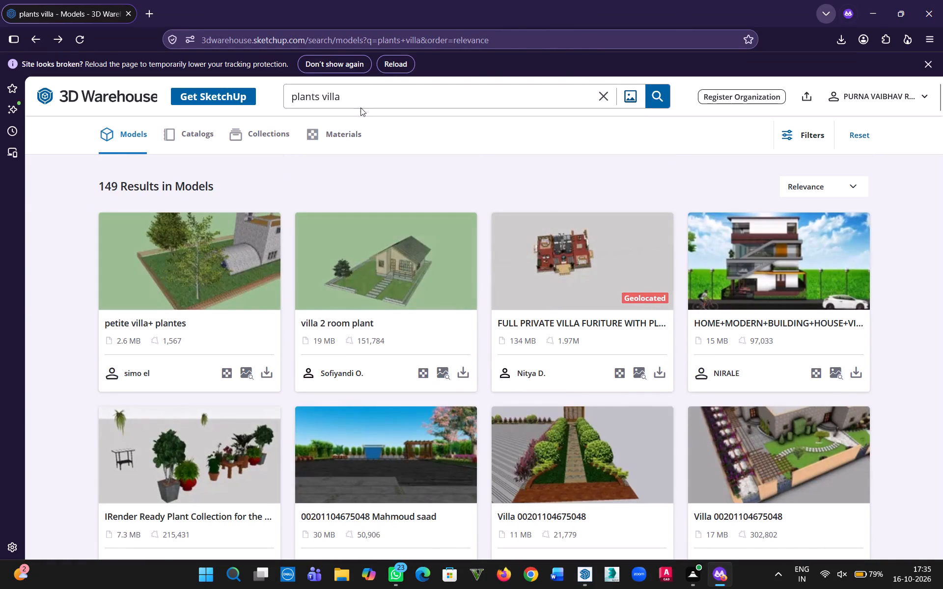
{"action": "left_click_drag", "start_coordinate": [364, 92], "coordinate": [184, 113]}
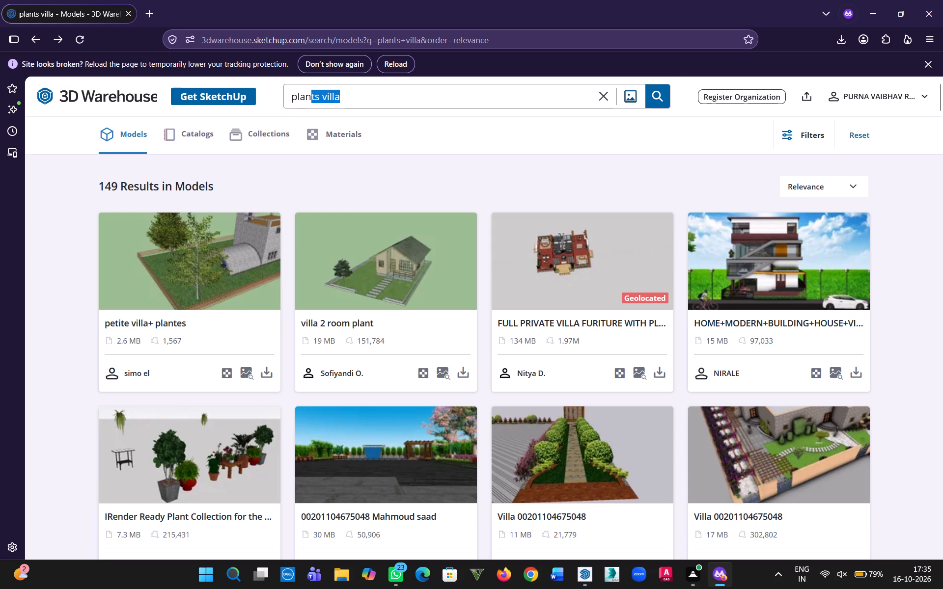
{"action": "type", "text": "villa"}
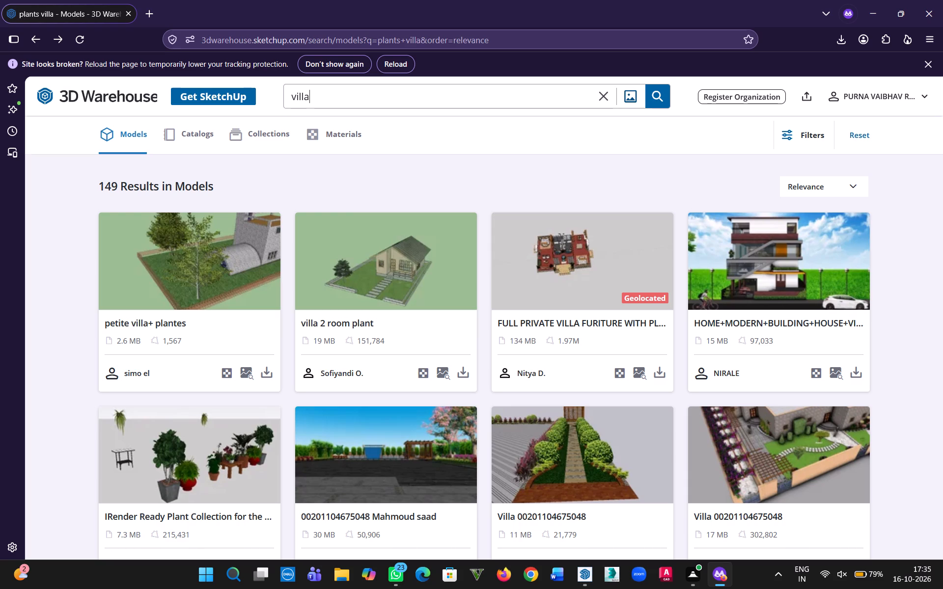
{"action": "key", "text": "space"}
{"action": "type", "text": "water body"}
{"action": "key", "text": "Return"}
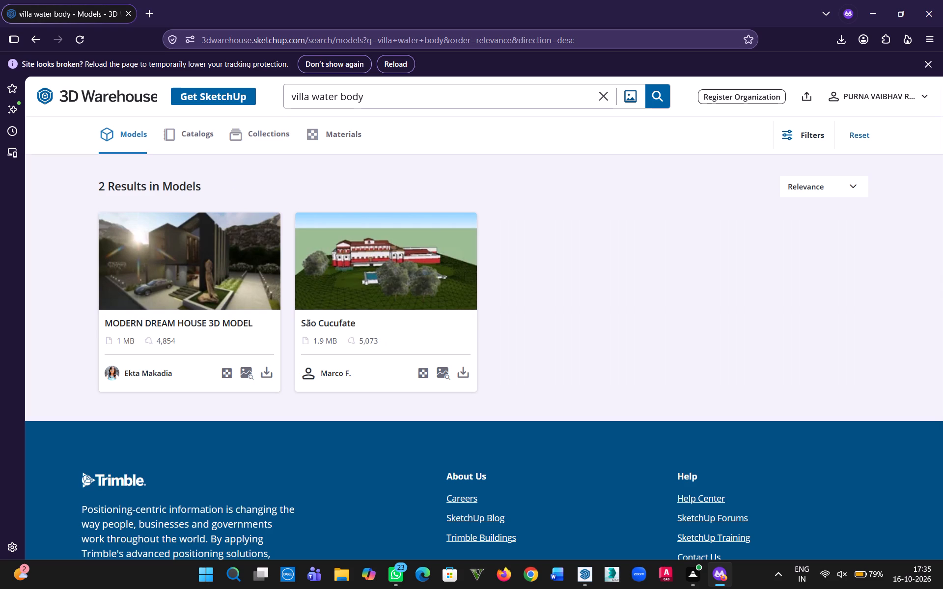
Open the MODERN DREAM HOUSE 3D MODEL page, look over its preview and description, and download the model as a SketchUp file.
{"action": "left_click", "coordinate": [177, 283]}
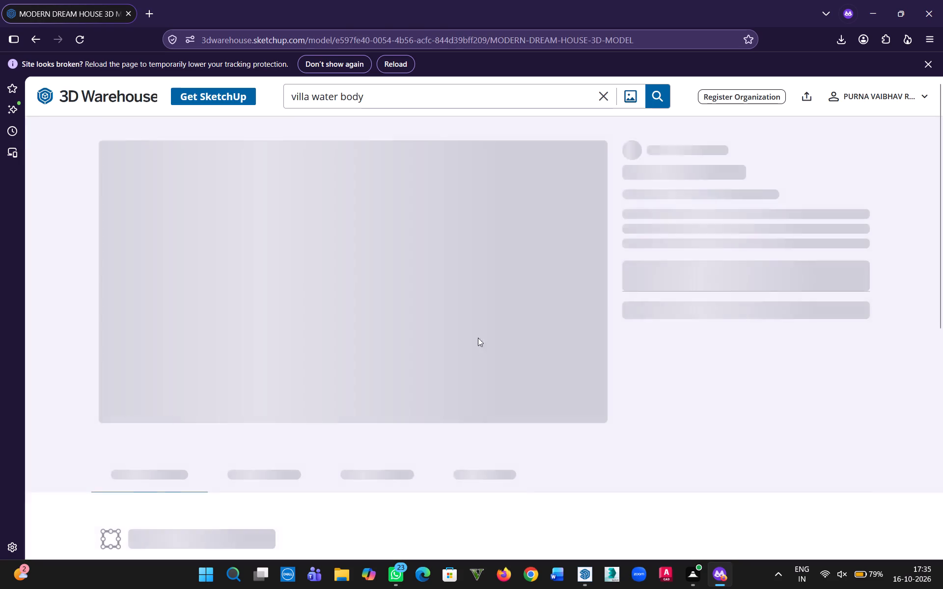
{"action": "left_click_drag", "start_coordinate": [942, 161], "coordinate": [942, 216]}
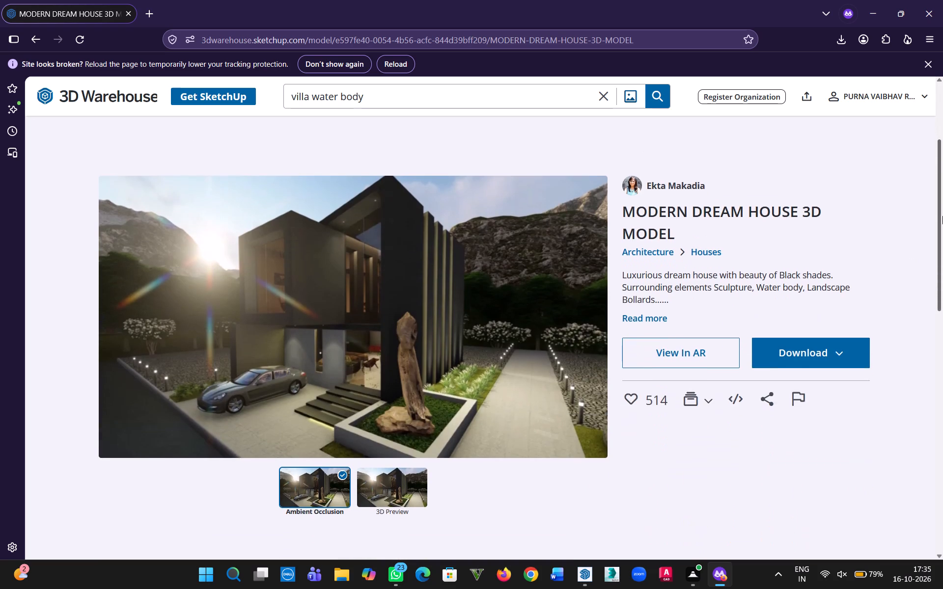
{"action": "left_click_drag", "start_coordinate": [942, 216], "coordinate": [942, 266]}
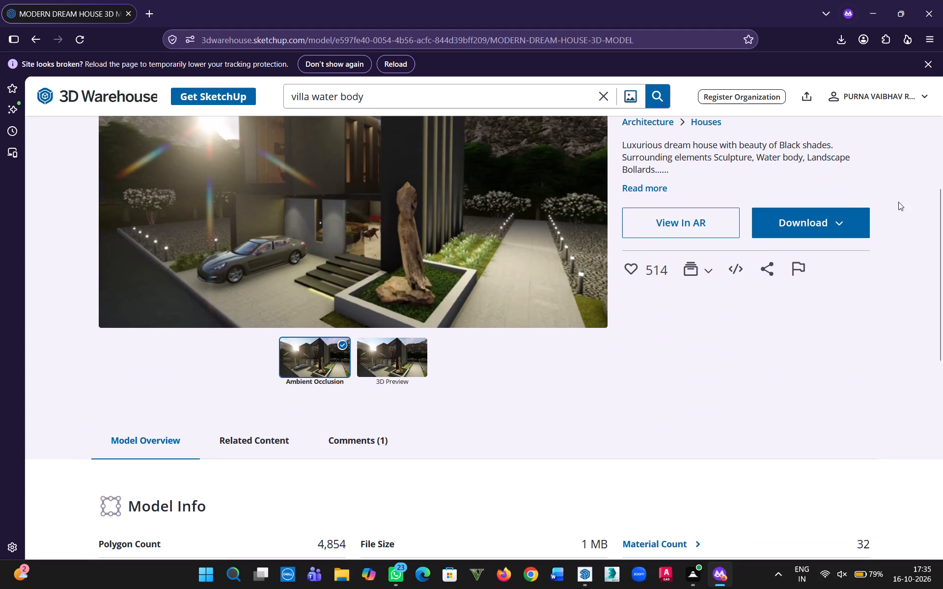
{"action": "left_click", "coordinate": [838, 224]}
{"action": "left_click", "coordinate": [808, 256]}
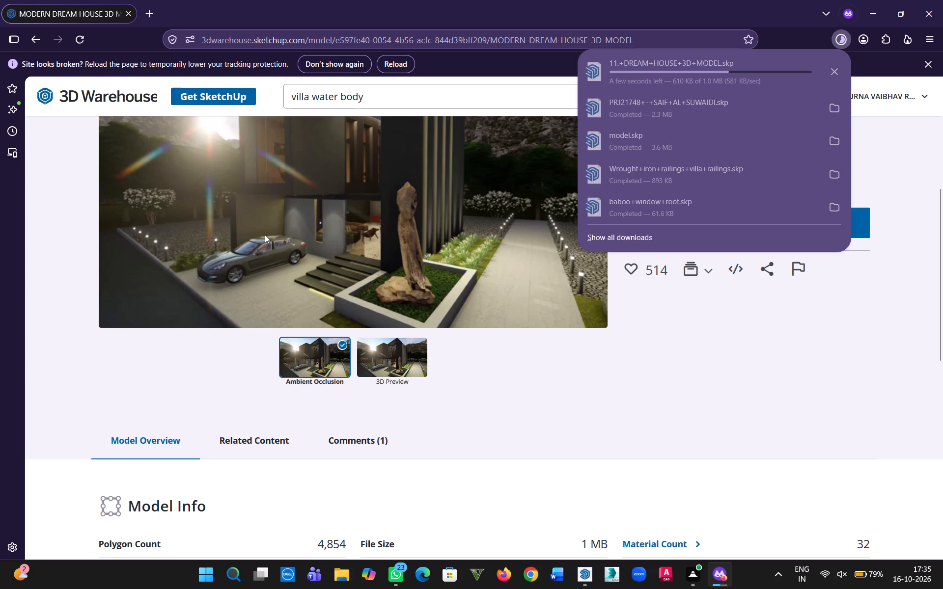
Switch to SketchUp and close the Default Tray to clear the modelling area.
{"action": "left_click", "coordinate": [877, 13]}
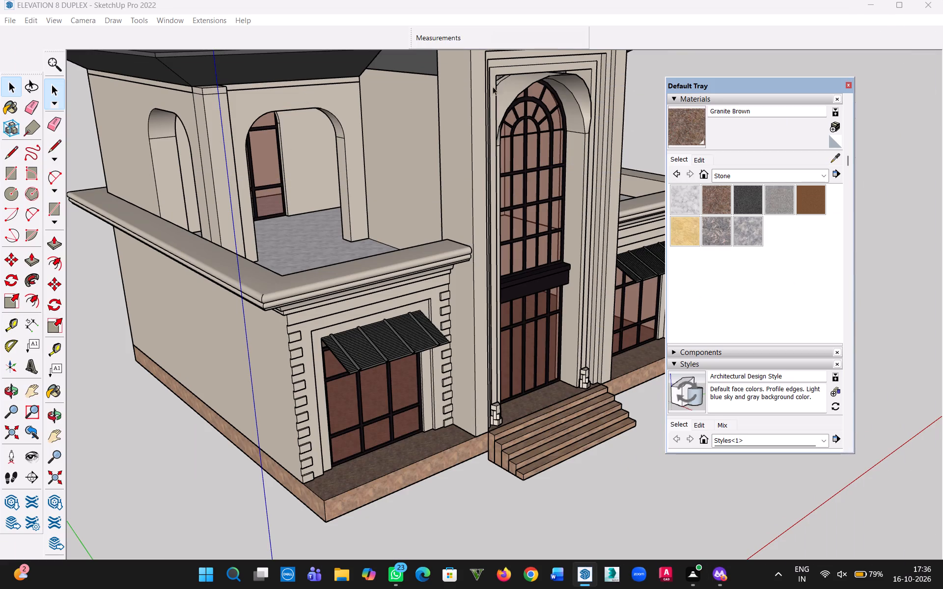
{"action": "left_click", "coordinate": [844, 85]}
{"action": "left_click", "coordinate": [847, 86]}
Import the downloaded 11.+DREAM+HOUSE+3D+MODEL file and place it on open ground beyond the duplex's far side.
{"action": "left_click", "coordinate": [14, 19]}
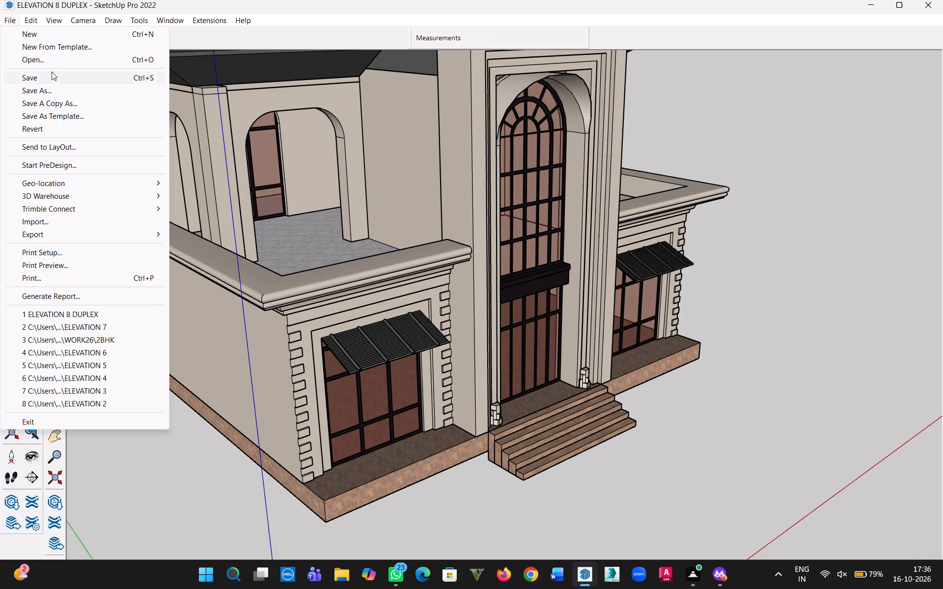
{"action": "left_click", "coordinate": [82, 224]}
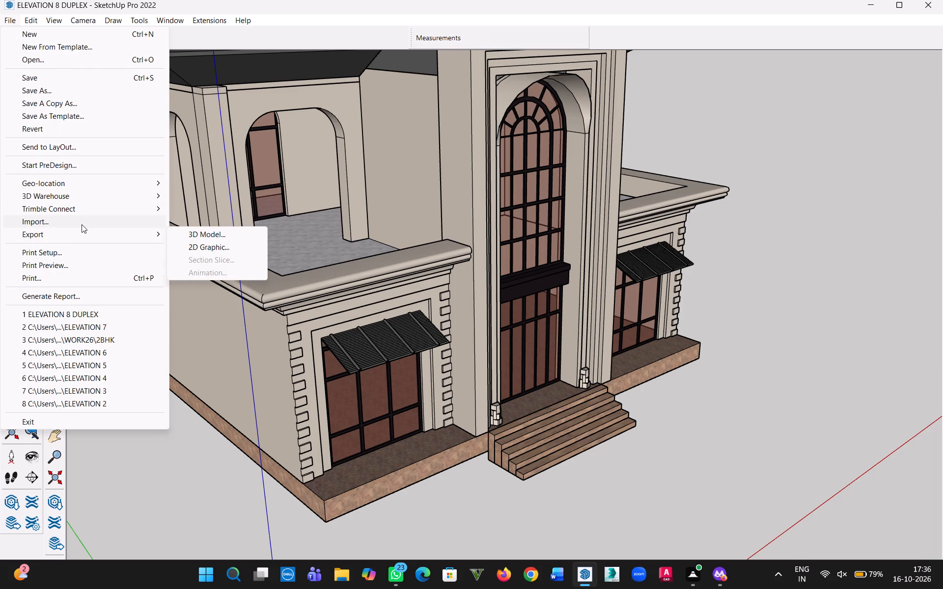
{"action": "left_click", "coordinate": [452, 242]}
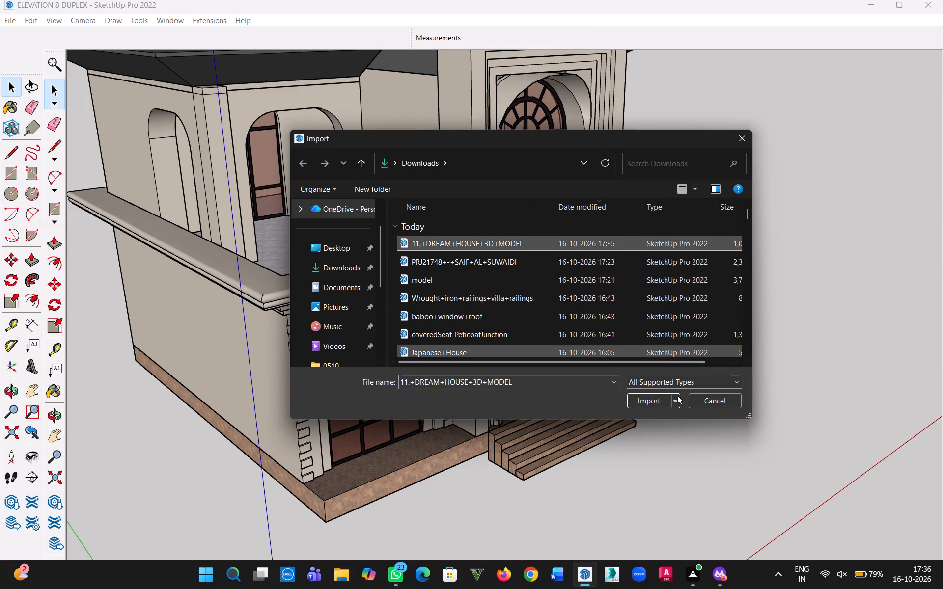
{"action": "left_click", "coordinate": [655, 400]}
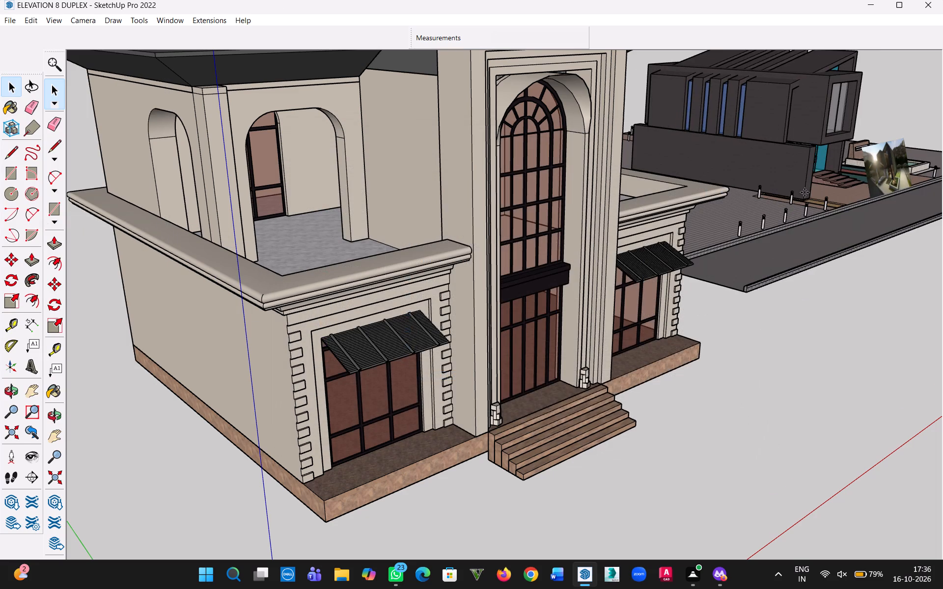
{"action": "left_click", "coordinate": [825, 197]}
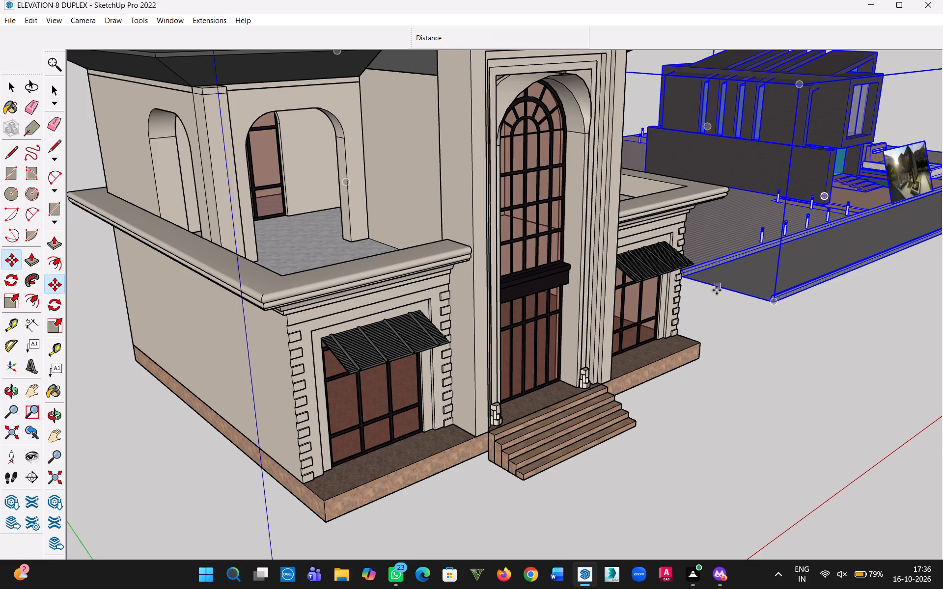
Examine the imported dream house model from several angles, checking its reference picture, planter, water body, paved paths and bollards.
{"action": "scroll", "coordinate": [717, 290], "scroll_direction": "down", "scroll_amount": 2, "text": "ctrl"}
{"action": "key", "text": "h"}
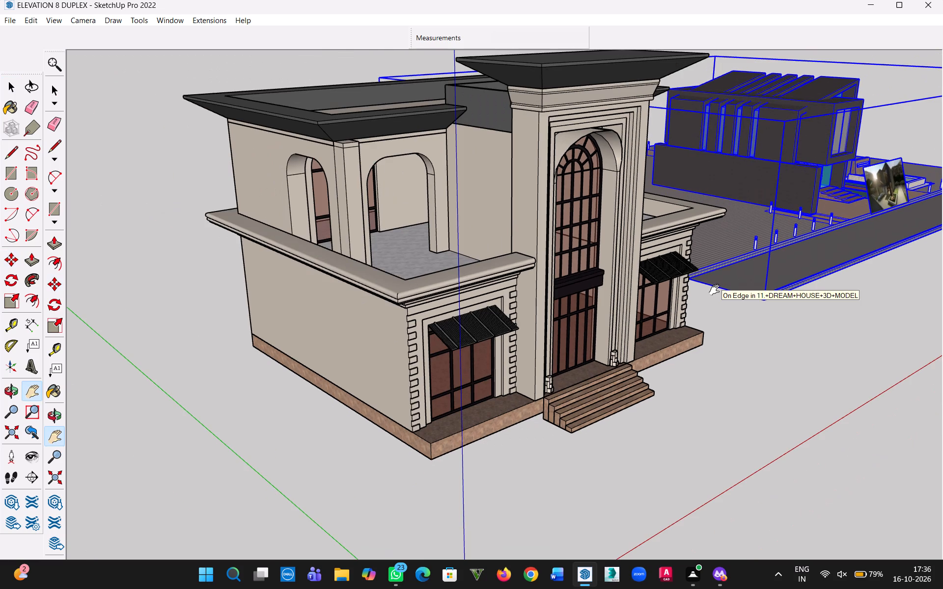
{"action": "left_click_drag", "start_coordinate": [809, 300], "coordinate": [316, 457]}
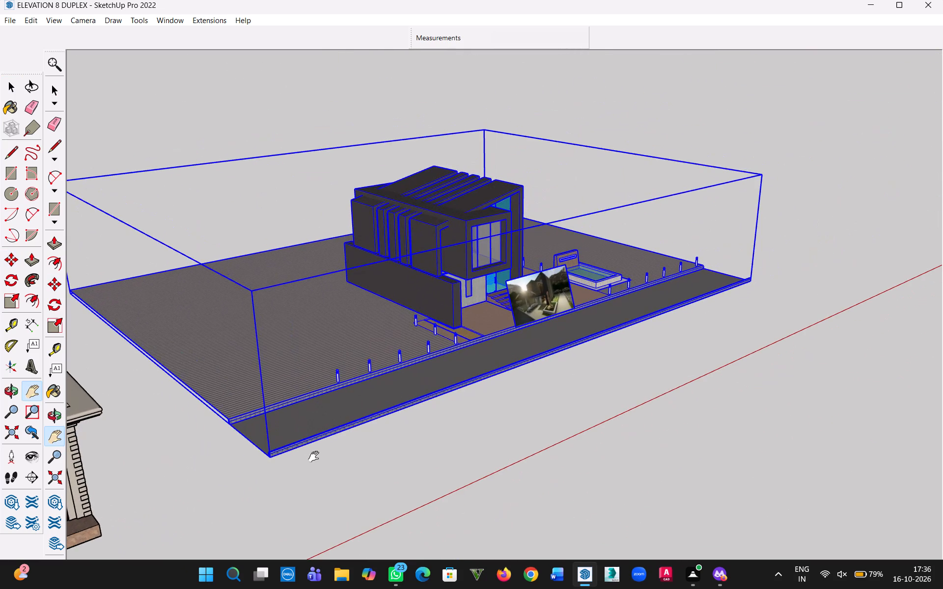
{"action": "key", "text": "o"}
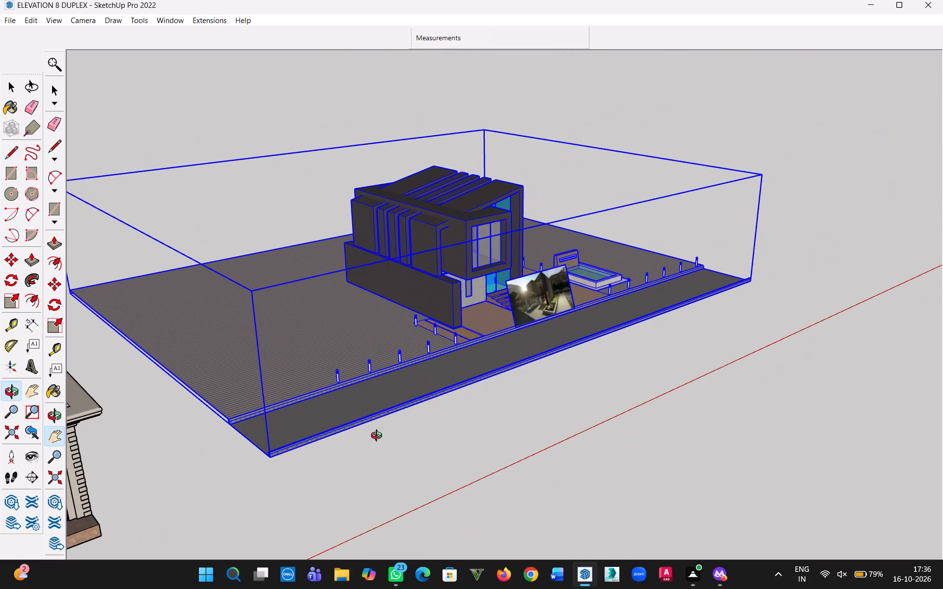
{"action": "left_click_drag", "start_coordinate": [667, 307], "coordinate": [319, 410]}
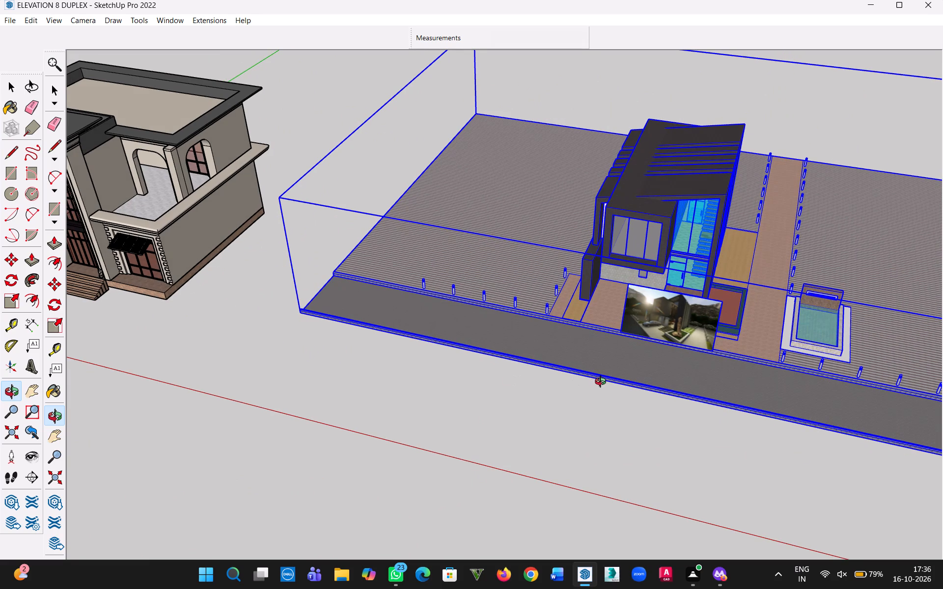
{"action": "left_click_drag", "start_coordinate": [588, 387], "coordinate": [504, 374]}
{"action": "scroll", "coordinate": [747, 352], "scroll_direction": "up", "scroll_amount": 3, "text": "ctrl"}
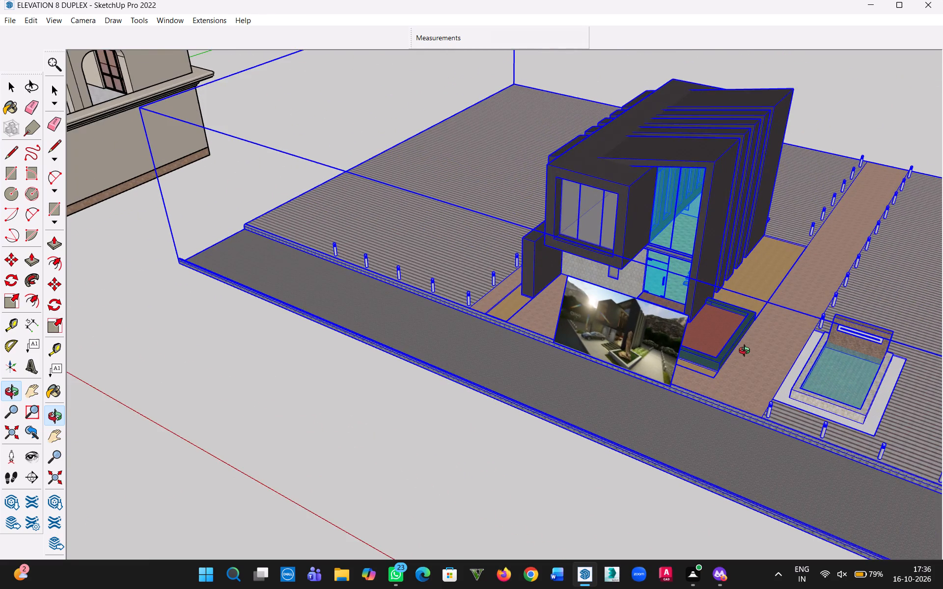
{"action": "scroll", "coordinate": [747, 352], "scroll_direction": "up", "scroll_amount": 9, "text": "ctrl"}
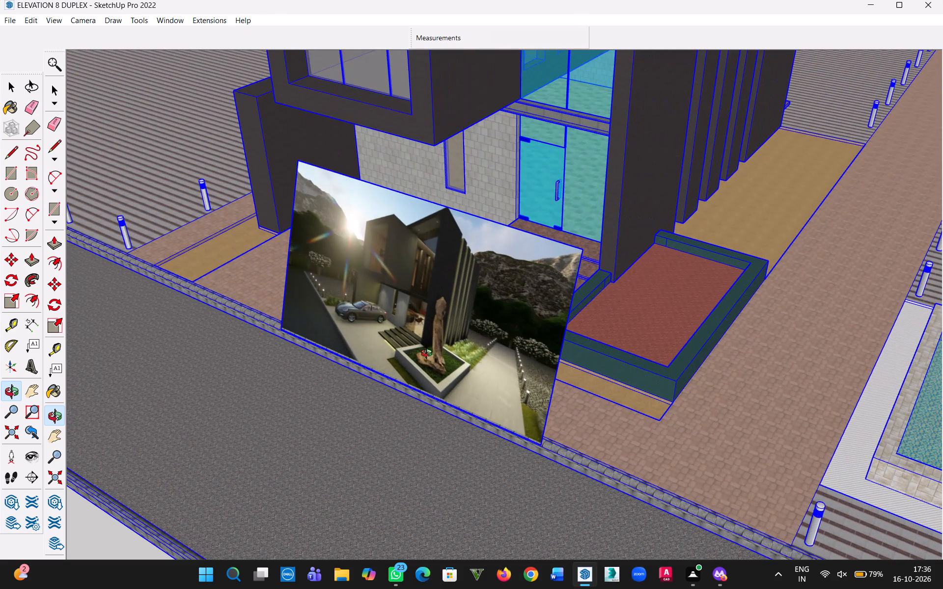
{"action": "scroll", "coordinate": [523, 283], "scroll_direction": "up", "scroll_amount": 2, "text": "ctrl"}
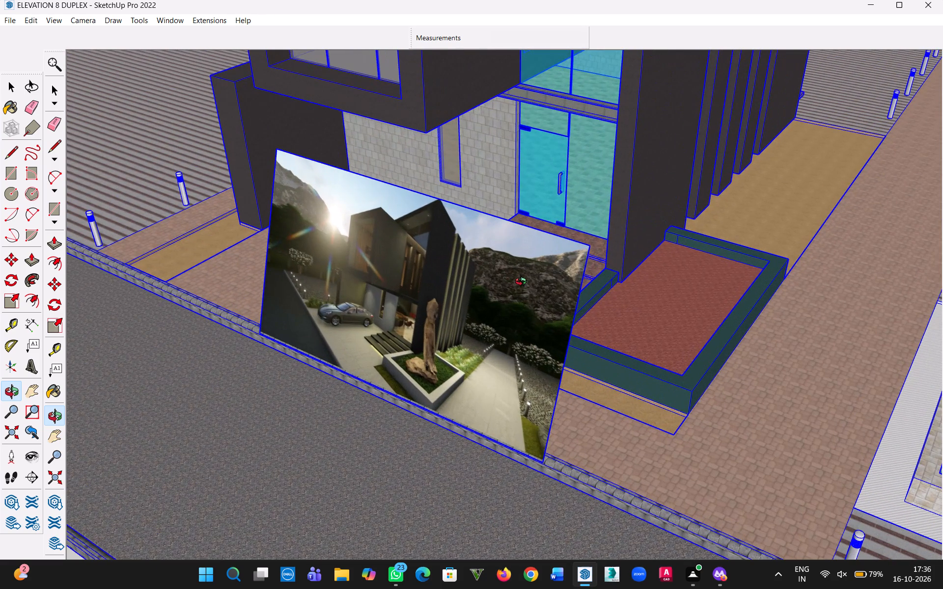
{"action": "scroll", "coordinate": [523, 283], "scroll_direction": "down", "scroll_amount": 8, "text": "ctrl"}
{"action": "left_click_drag", "start_coordinate": [409, 412], "coordinate": [448, 288]}
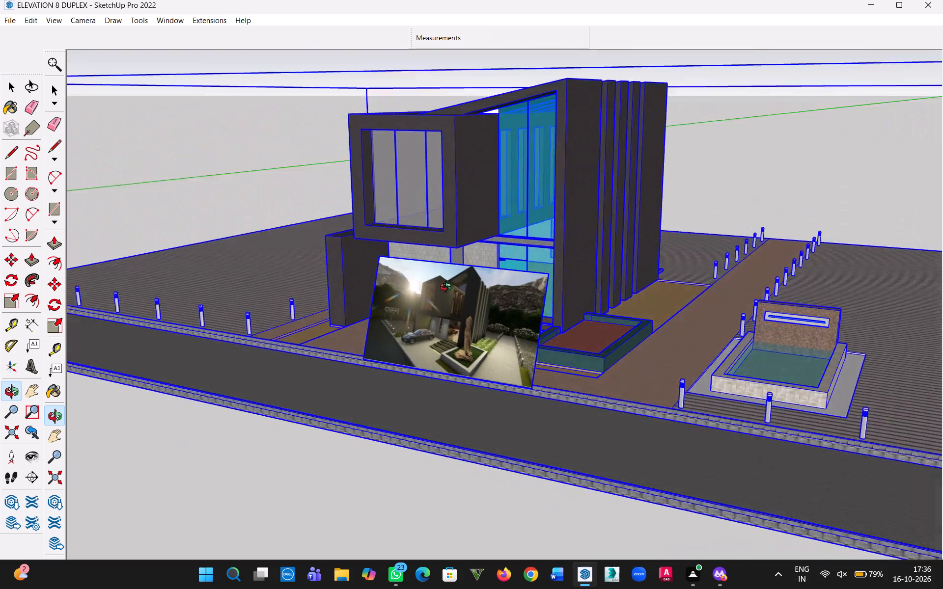
{"action": "left_click_drag", "start_coordinate": [448, 288], "coordinate": [412, 420]}
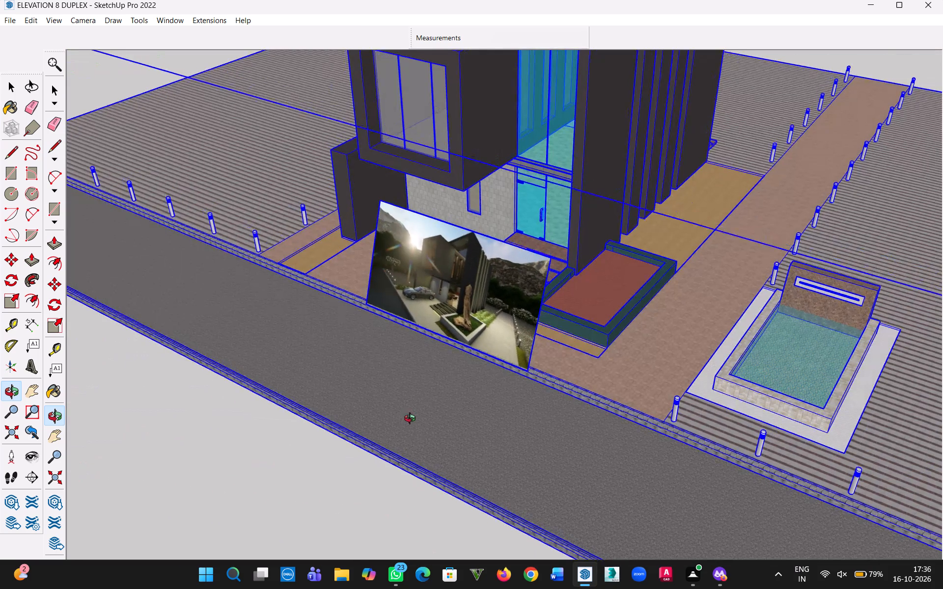
{"action": "left_click_drag", "start_coordinate": [412, 420], "coordinate": [450, 435]}
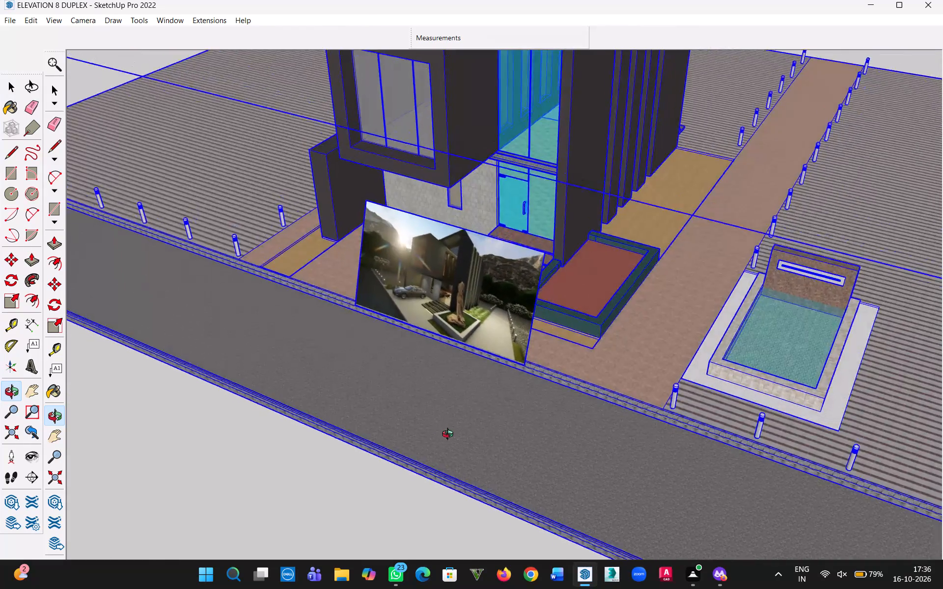
{"action": "left_click_drag", "start_coordinate": [450, 435], "coordinate": [229, 493]}
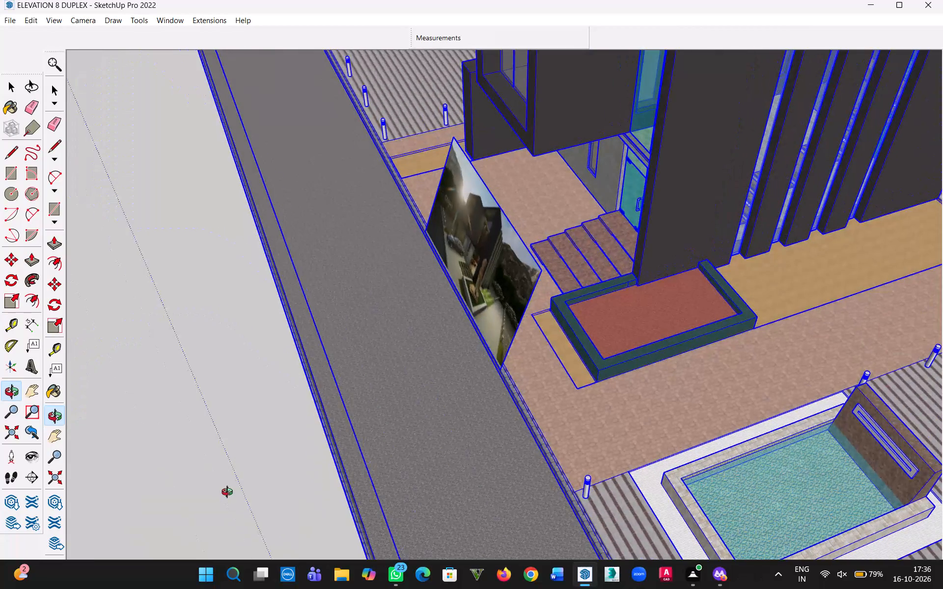
{"action": "left_click_drag", "start_coordinate": [229, 493], "coordinate": [718, 285]}
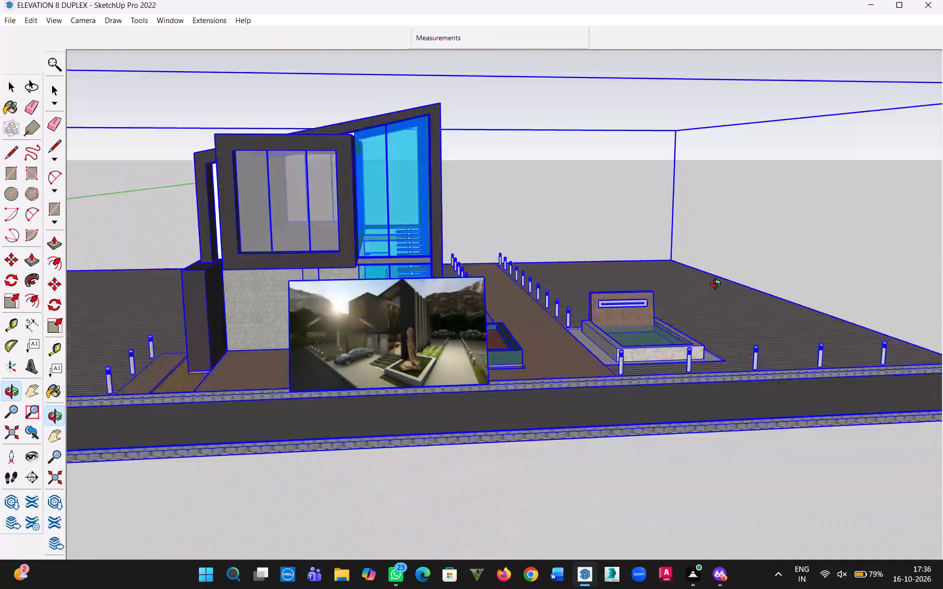
{"action": "left_click_drag", "start_coordinate": [718, 285], "coordinate": [819, 447]}
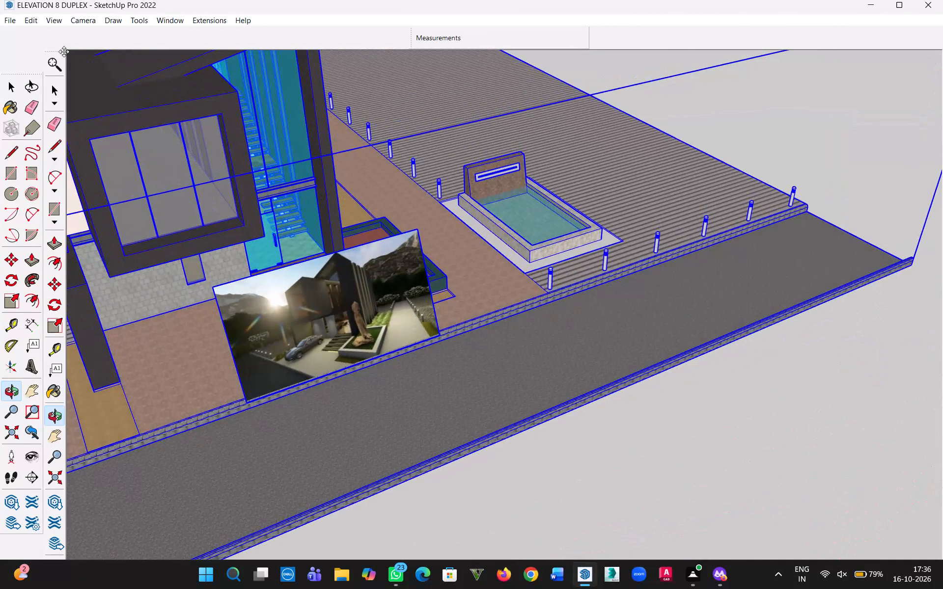
Undo the placement of the imported dream house model and save the duplex file.
{"action": "key", "text": "ctrl+z"}
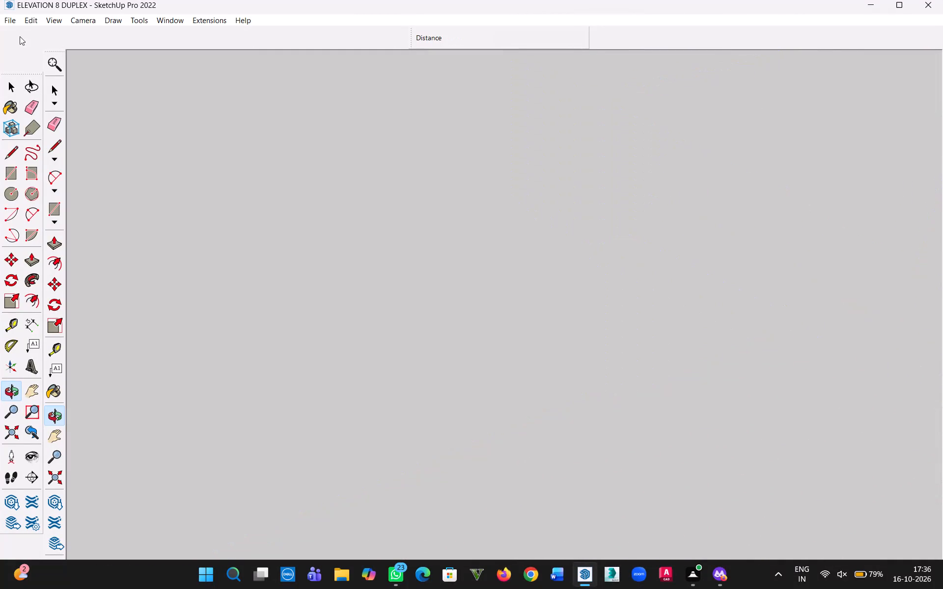
{"action": "key", "text": "ctrl+s"}
Return to the duplex and review its front elevation, terraces, roofs and entrance steps from several angles.
{"action": "scroll", "coordinate": [585, 262], "scroll_direction": "down", "scroll_amount": 14, "text": "ctrl"}
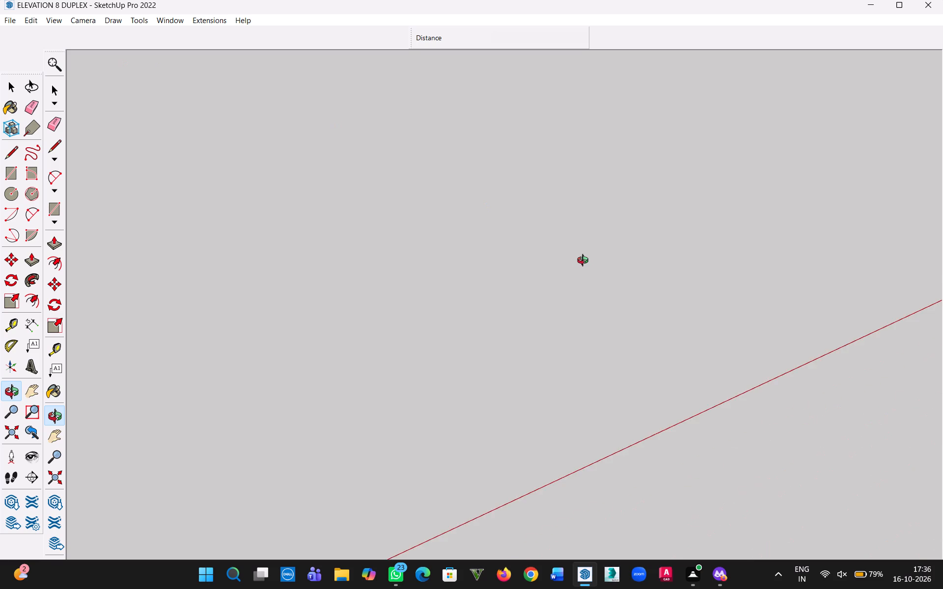
{"action": "scroll", "coordinate": [585, 262], "scroll_direction": "down", "scroll_amount": 4, "text": "ctrl"}
{"action": "key", "text": "h"}
{"action": "left_click_drag", "start_coordinate": [304, 423], "coordinate": [440, 268]}
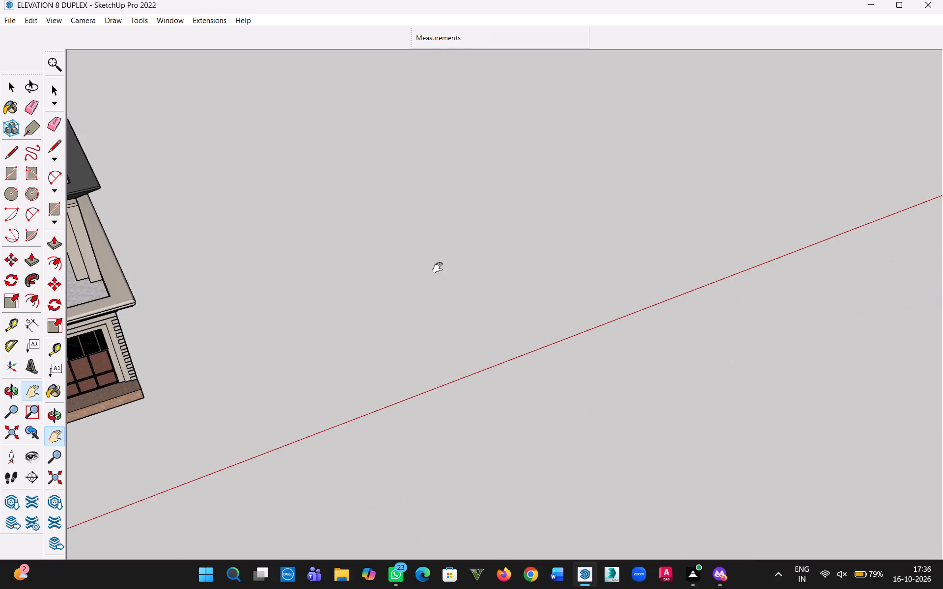
{"action": "left_click_drag", "start_coordinate": [440, 268], "coordinate": [738, 248]}
{"action": "left_click_drag", "start_coordinate": [468, 401], "coordinate": [539, 325]}
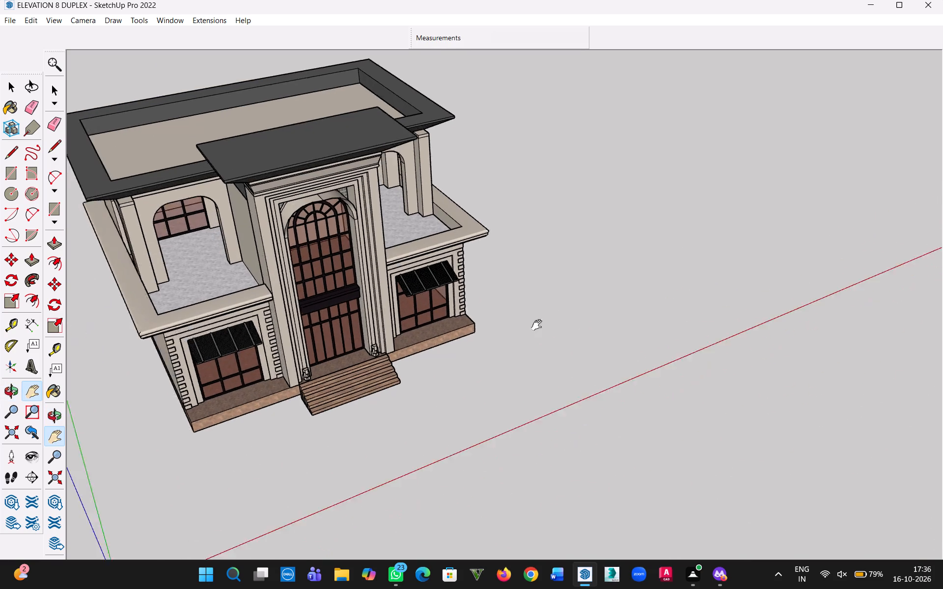
{"action": "left_click_drag", "start_coordinate": [539, 325], "coordinate": [553, 417]}
{"action": "scroll", "coordinate": [553, 417], "scroll_direction": "right", "scroll_amount": 1}
{"action": "scroll", "coordinate": [553, 417], "scroll_direction": "left", "scroll_amount": 1}
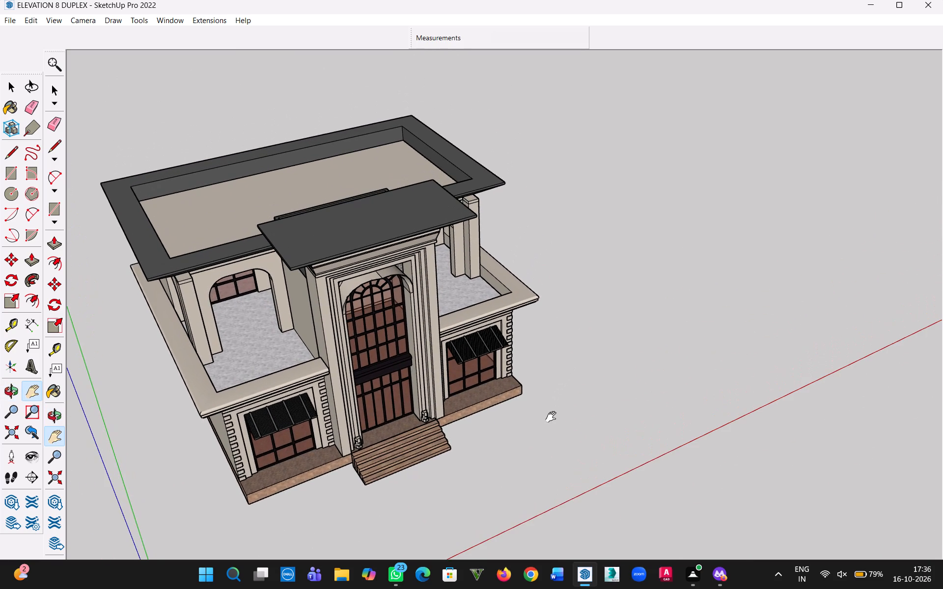
{"action": "key", "text": "o"}
{"action": "left_click_drag", "start_coordinate": [378, 465], "coordinate": [280, 302]}
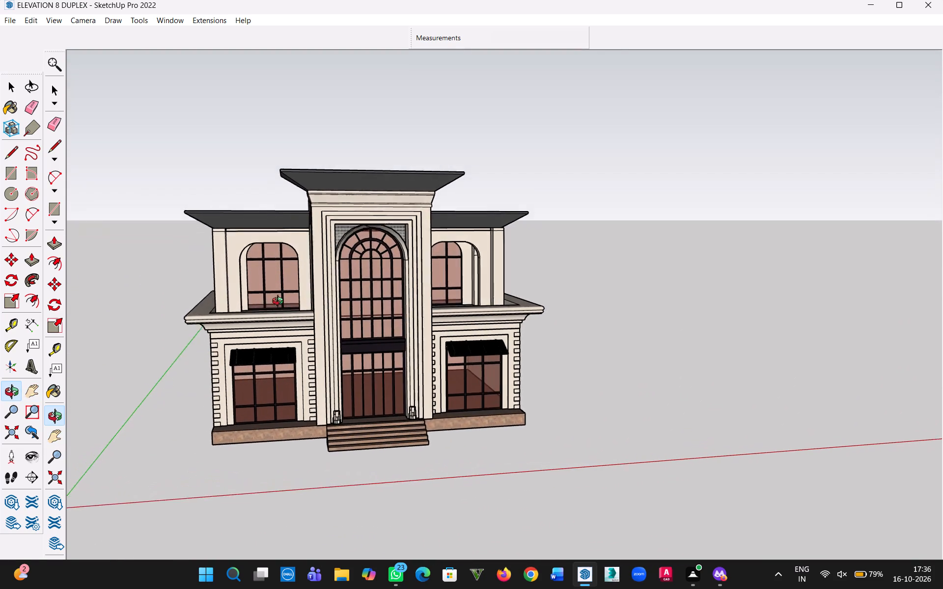
{"action": "left_click_drag", "start_coordinate": [280, 302], "coordinate": [300, 314]}
{"action": "scroll", "coordinate": [300, 314], "scroll_direction": "up", "scroll_amount": 2, "text": "ctrl"}
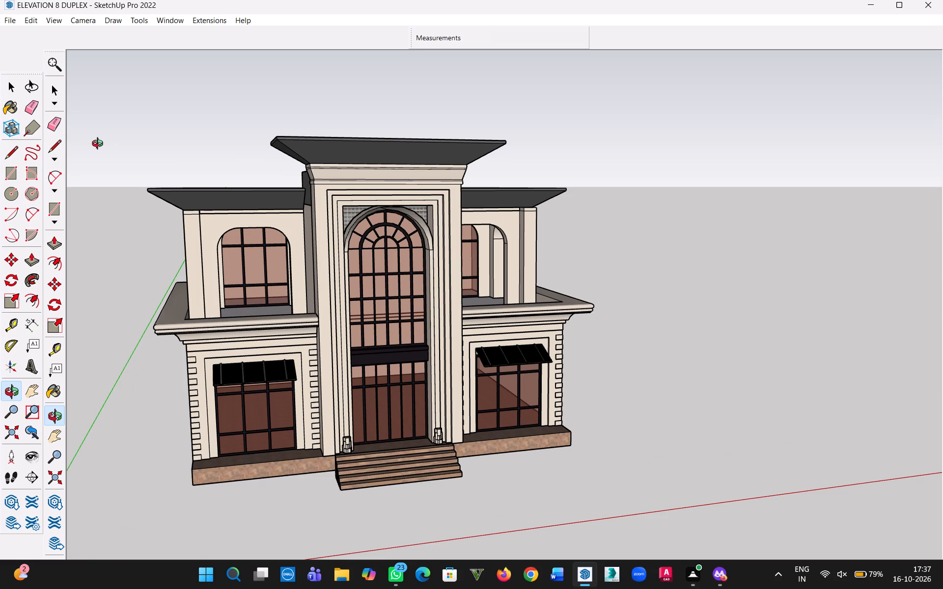
{"action": "left_click_drag", "start_coordinate": [660, 413], "coordinate": [547, 347]}
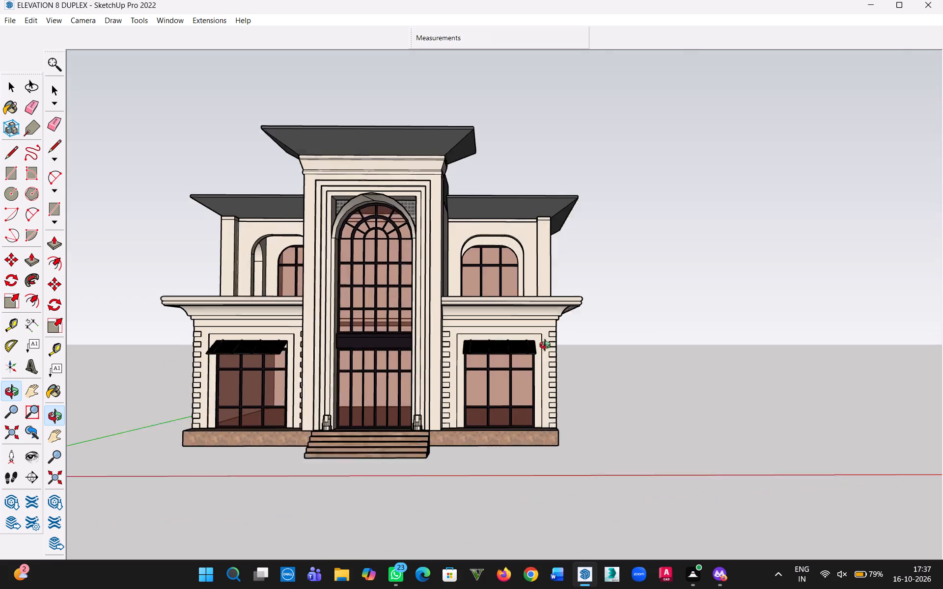
{"action": "left_click_drag", "start_coordinate": [547, 347], "coordinate": [616, 503]}
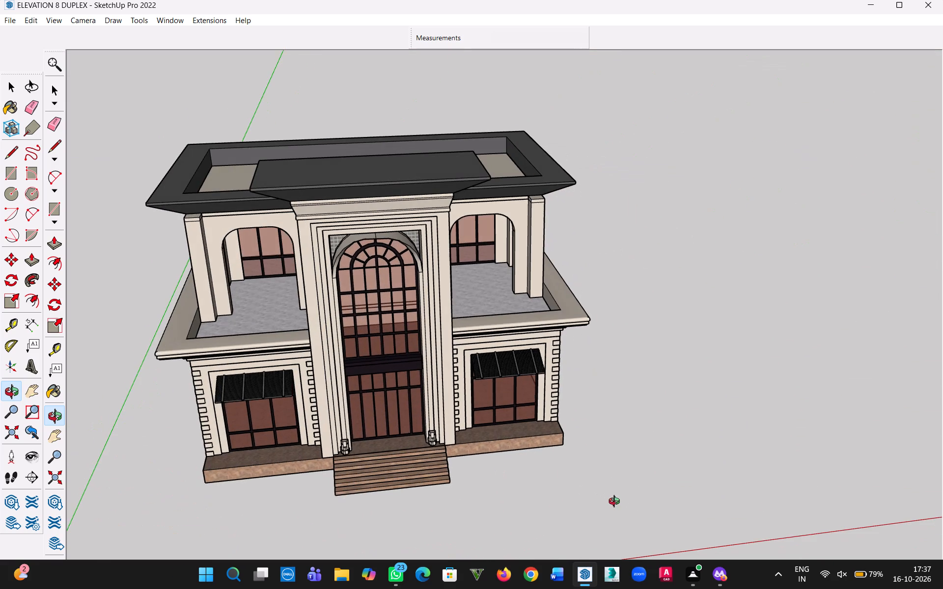
{"action": "left_click_drag", "start_coordinate": [616, 503], "coordinate": [753, 553]}
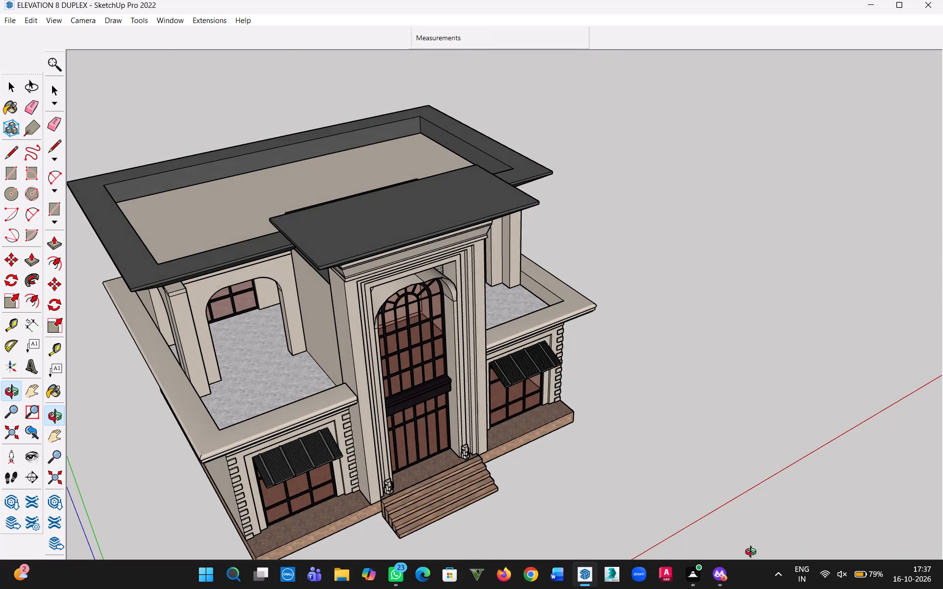
{"action": "left_click_drag", "start_coordinate": [753, 553], "coordinate": [698, 492]}
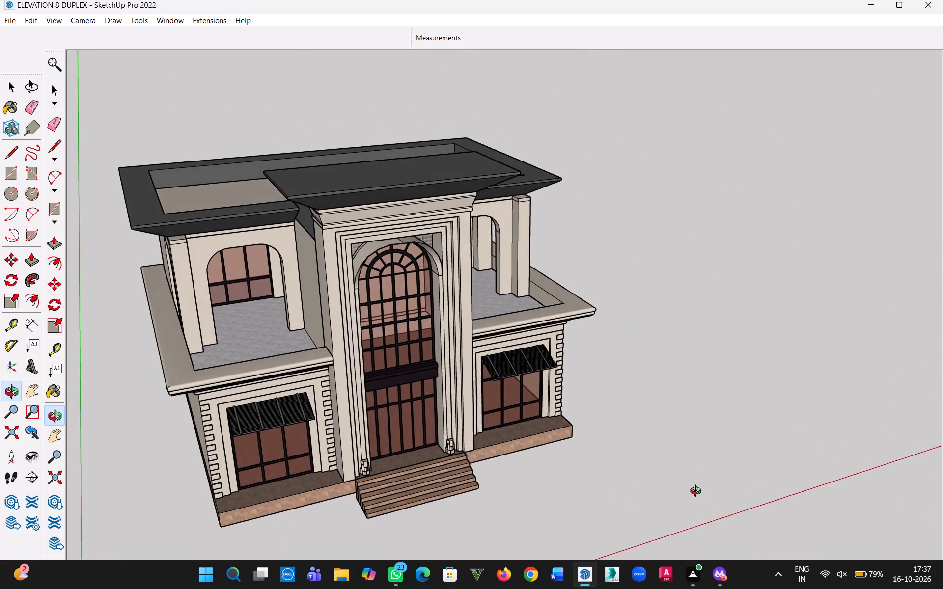
{"action": "left_click_drag", "start_coordinate": [698, 492], "coordinate": [504, 442]}
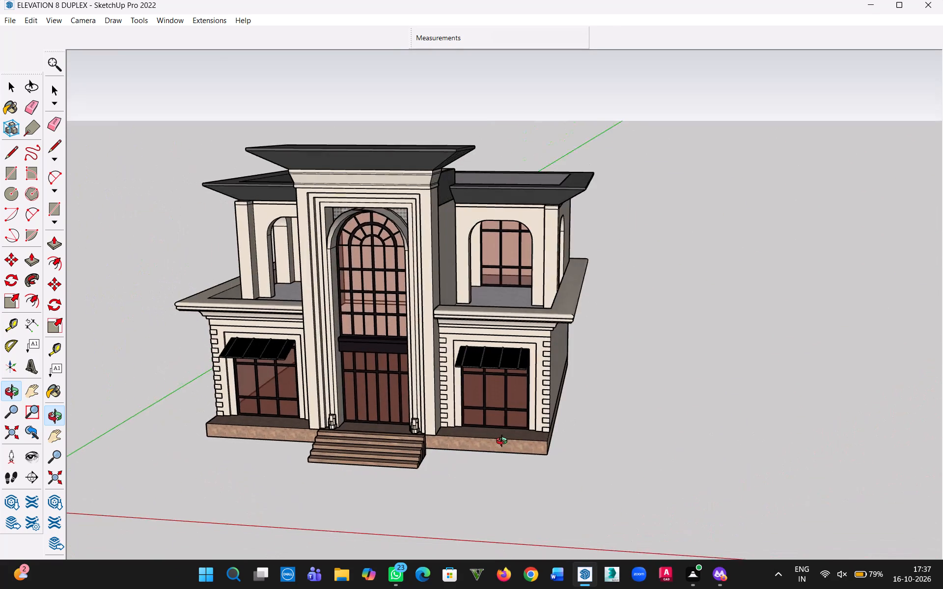
{"action": "left_click_drag", "start_coordinate": [504, 442], "coordinate": [622, 363]}
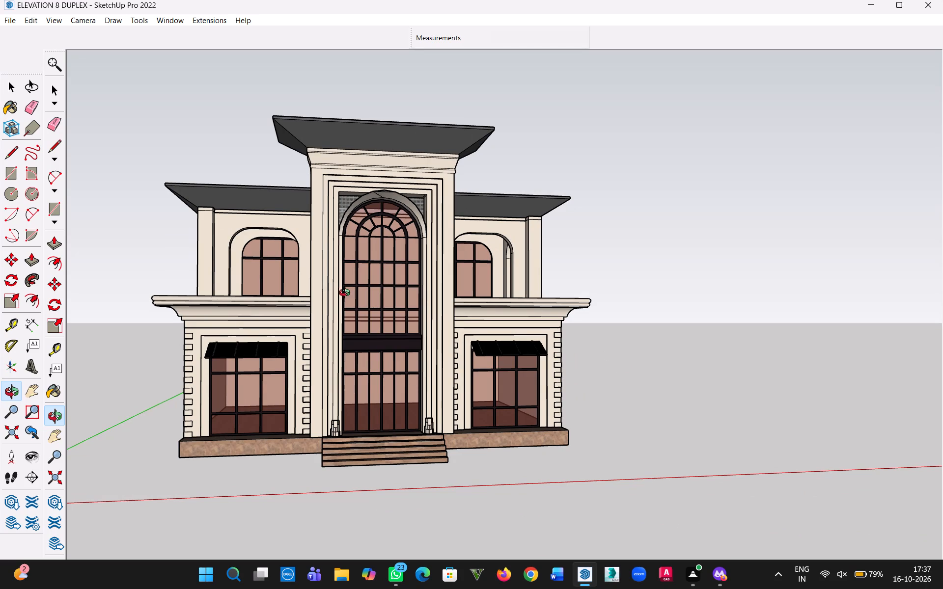
{"action": "left_click_drag", "start_coordinate": [259, 299], "coordinate": [311, 443]}
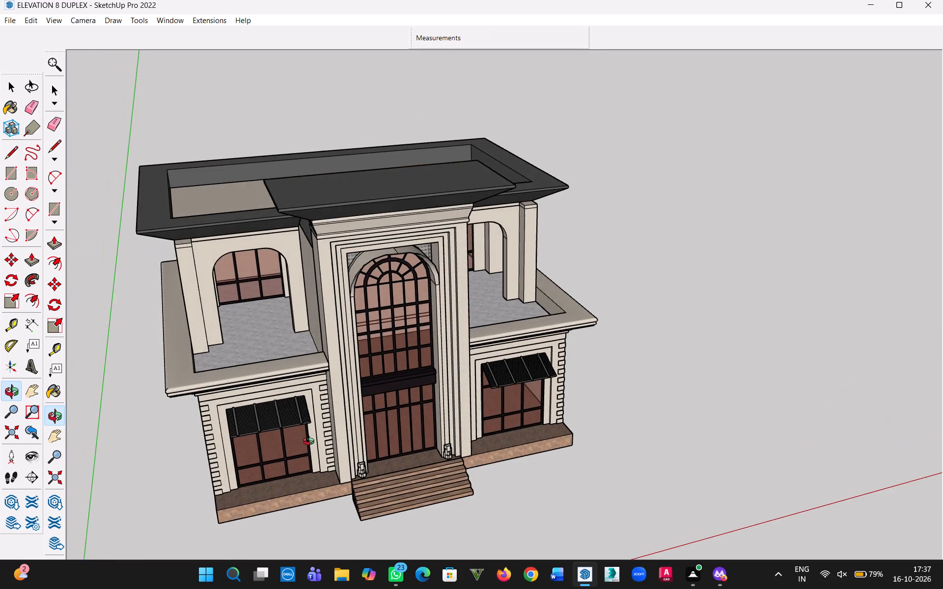
{"action": "left_click_drag", "start_coordinate": [311, 443], "coordinate": [308, 399]}
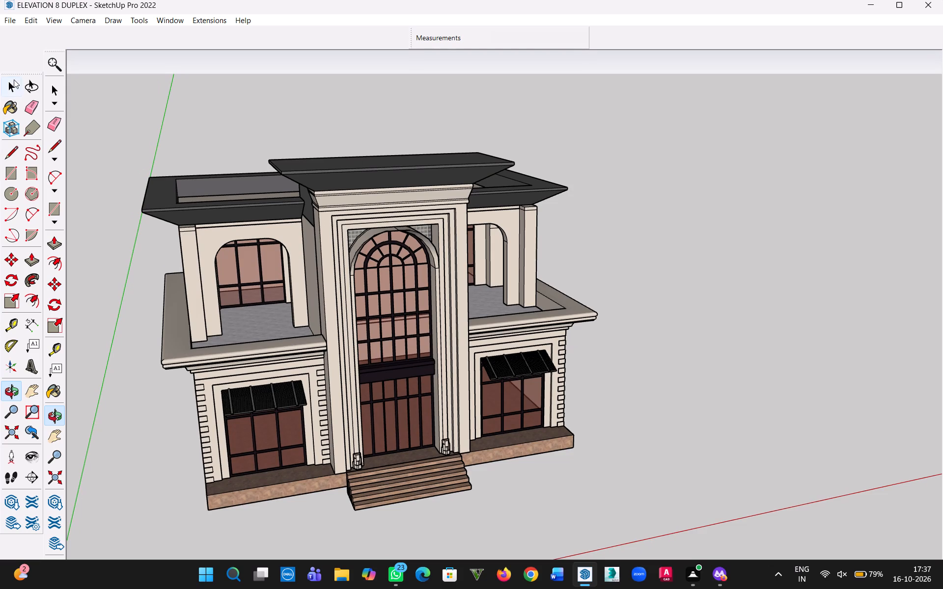
{"action": "left_click", "coordinate": [12, 86]}
{"action": "left_click", "coordinate": [280, 119]}
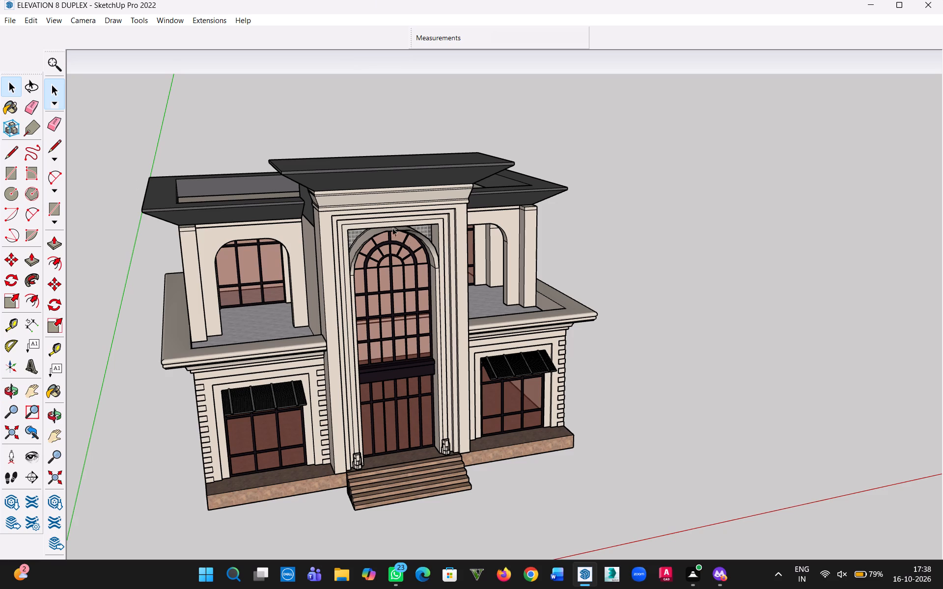
{"action": "left_click_drag", "start_coordinate": [629, 357], "coordinate": [626, 363]}
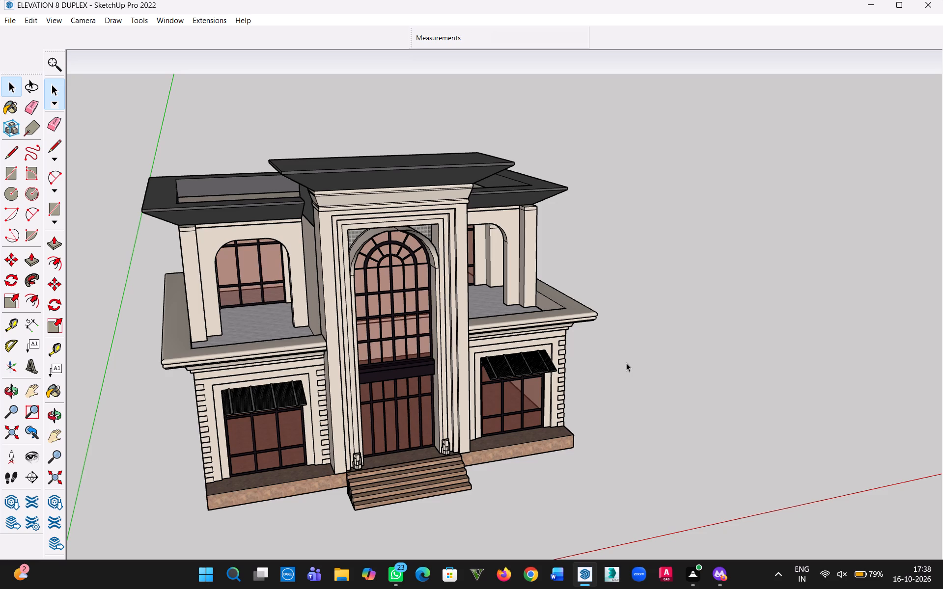
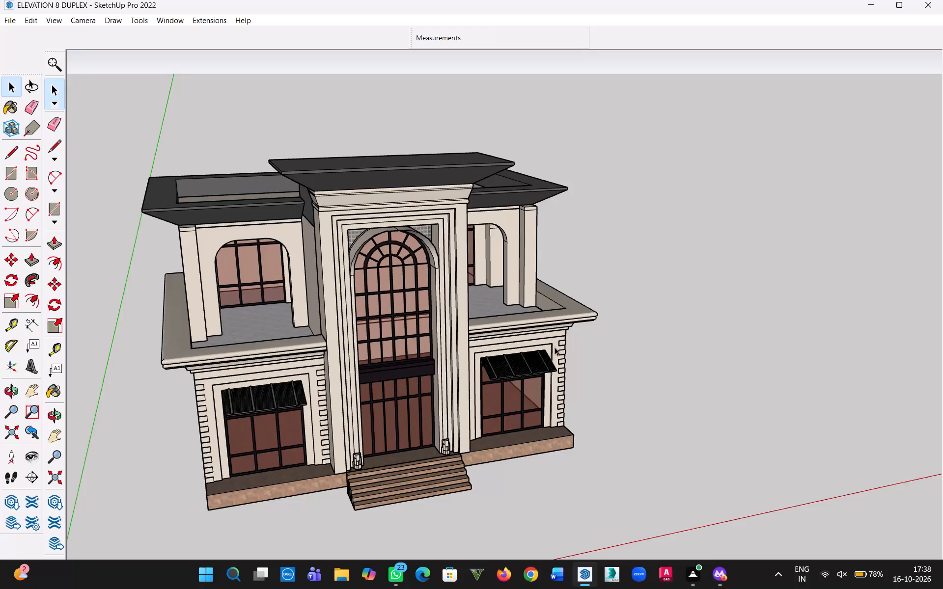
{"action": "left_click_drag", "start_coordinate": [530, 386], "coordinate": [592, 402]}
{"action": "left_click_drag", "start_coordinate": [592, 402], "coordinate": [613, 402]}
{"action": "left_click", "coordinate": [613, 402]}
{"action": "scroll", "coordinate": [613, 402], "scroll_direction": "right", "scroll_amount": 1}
Push/Pull the underside of the duplex's stone base slab downward by about 11 7/16 inches.
{"action": "key", "text": "o"}
{"action": "left_click_drag", "start_coordinate": [619, 429], "coordinate": [608, 286]}
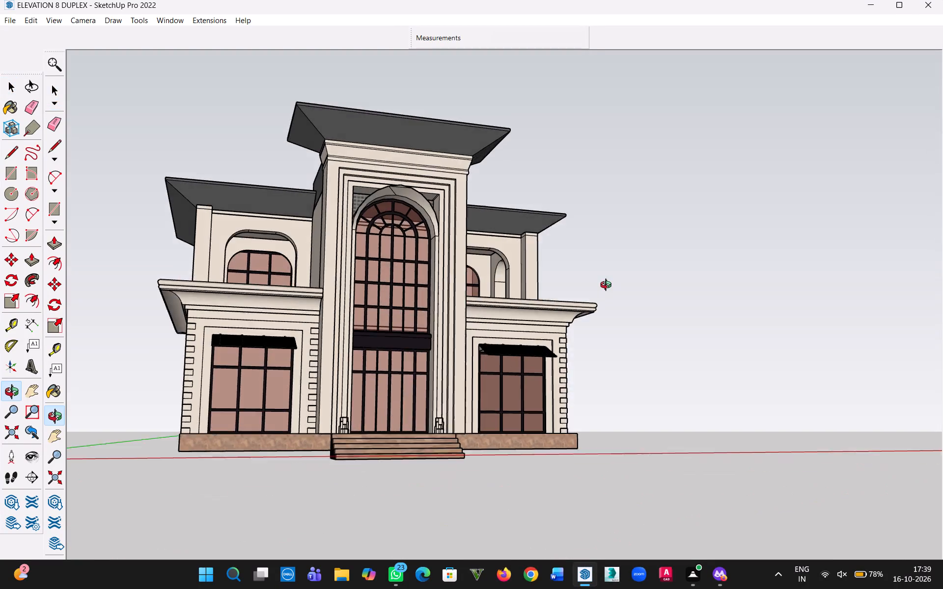
{"action": "left_click_drag", "start_coordinate": [608, 286], "coordinate": [693, 355]}
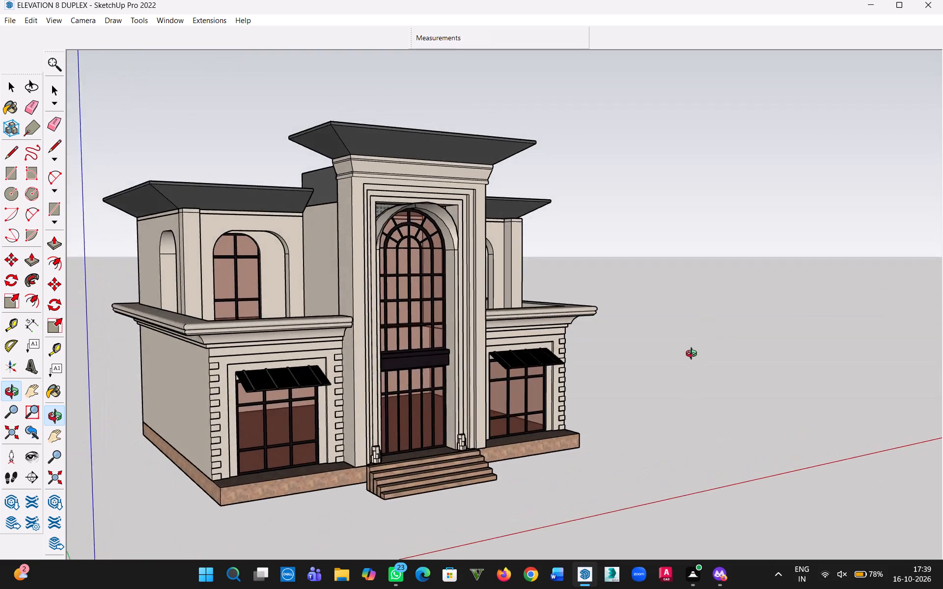
{"action": "left_click_drag", "start_coordinate": [693, 355], "coordinate": [780, 142]}
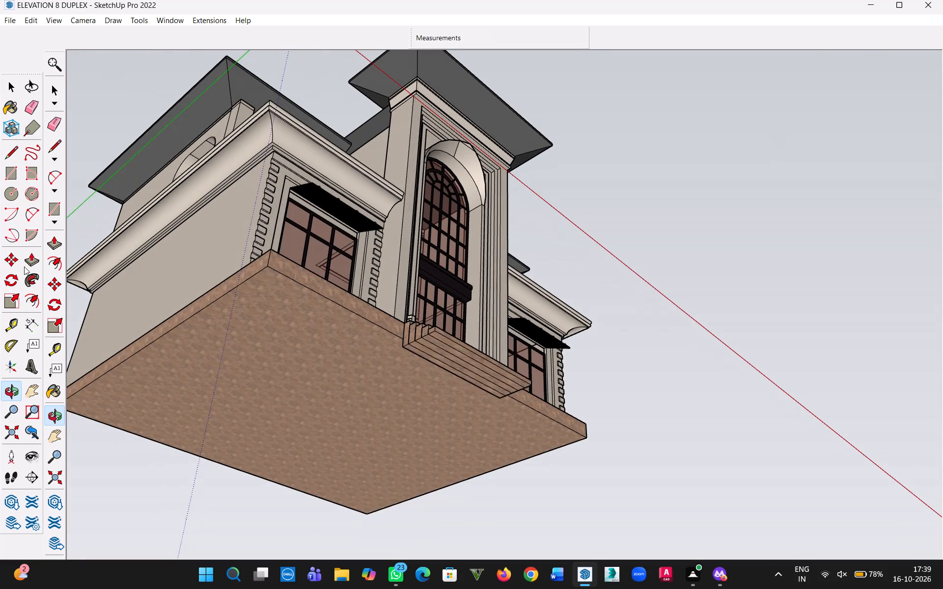
{"action": "left_click", "coordinate": [12, 88]}
{"action": "double_click", "coordinate": [319, 363]}
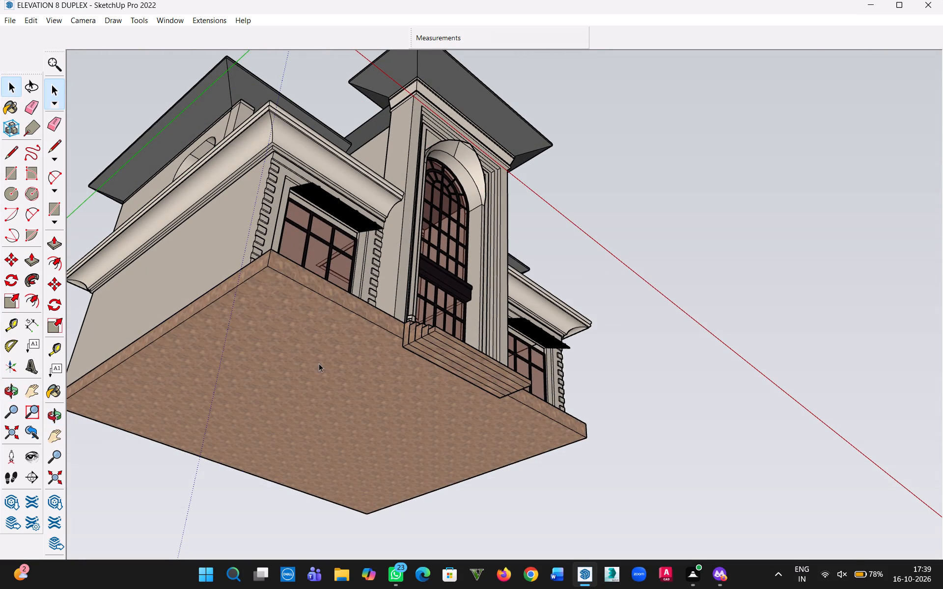
{"action": "key", "text": "p"}
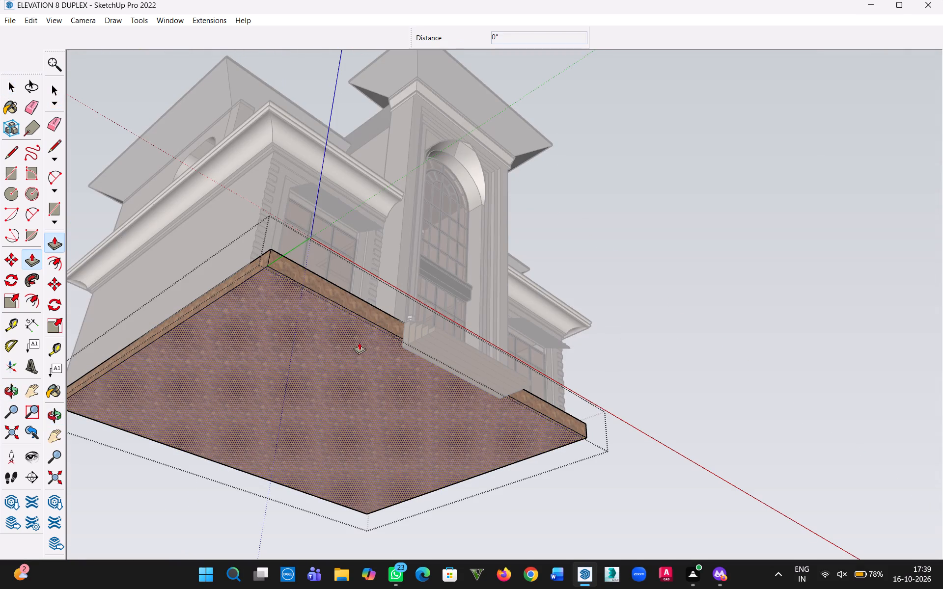
{"action": "left_click", "coordinate": [359, 342]}
{"action": "left_click", "coordinate": [446, 348]}
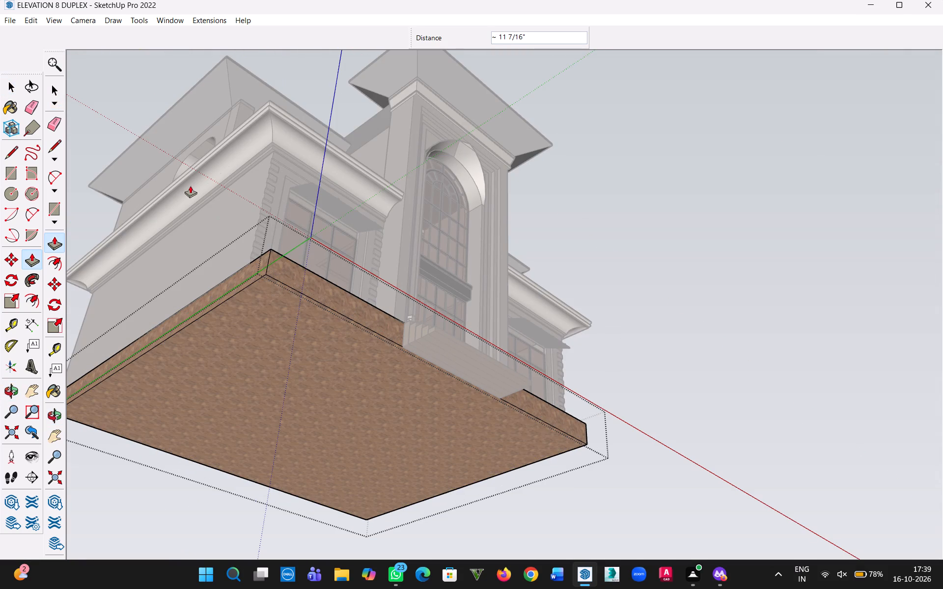
{"action": "left_click", "coordinate": [10, 82]}
{"action": "left_click", "coordinate": [644, 219]}
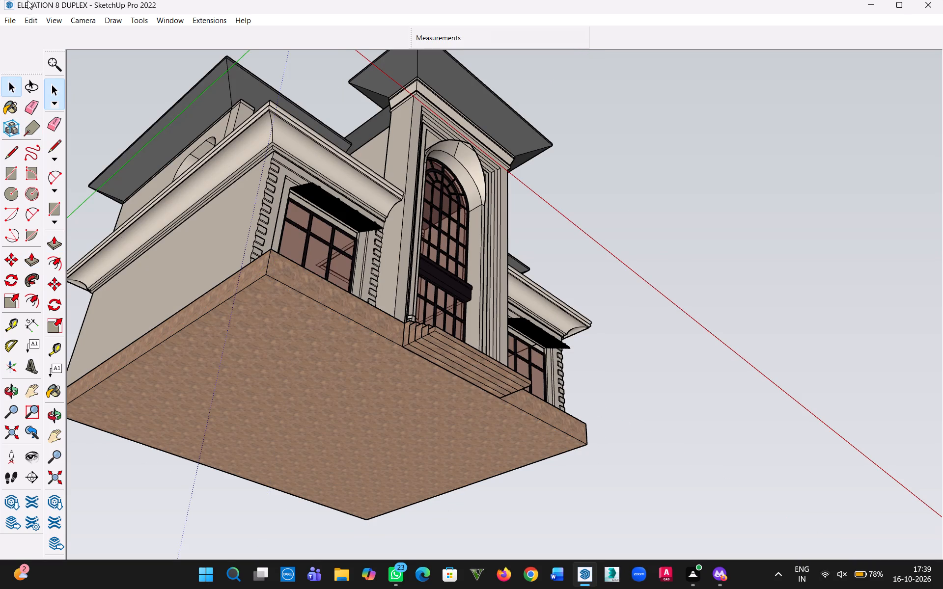
{"action": "left_click", "coordinate": [13, 23]}
{"action": "left_click", "coordinate": [718, 172]}
Review the duplex's front elevation and thickened stone base from both front corners and head-on.
{"action": "key", "text": "o"}
{"action": "left_click_drag", "start_coordinate": [654, 232], "coordinate": [355, 452]}
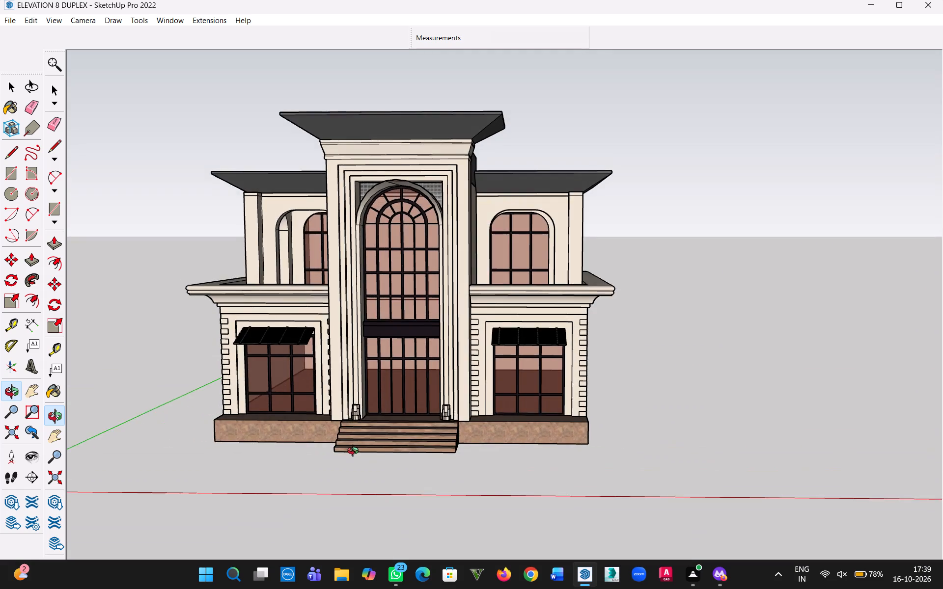
{"action": "left_click_drag", "start_coordinate": [355, 452], "coordinate": [550, 480]}
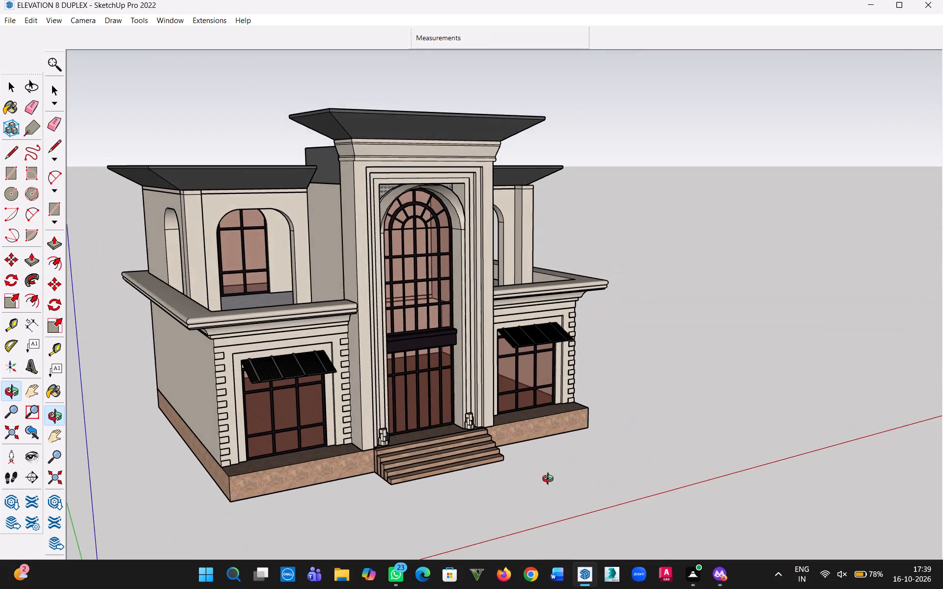
{"action": "left_click_drag", "start_coordinate": [550, 480], "coordinate": [305, 430]}
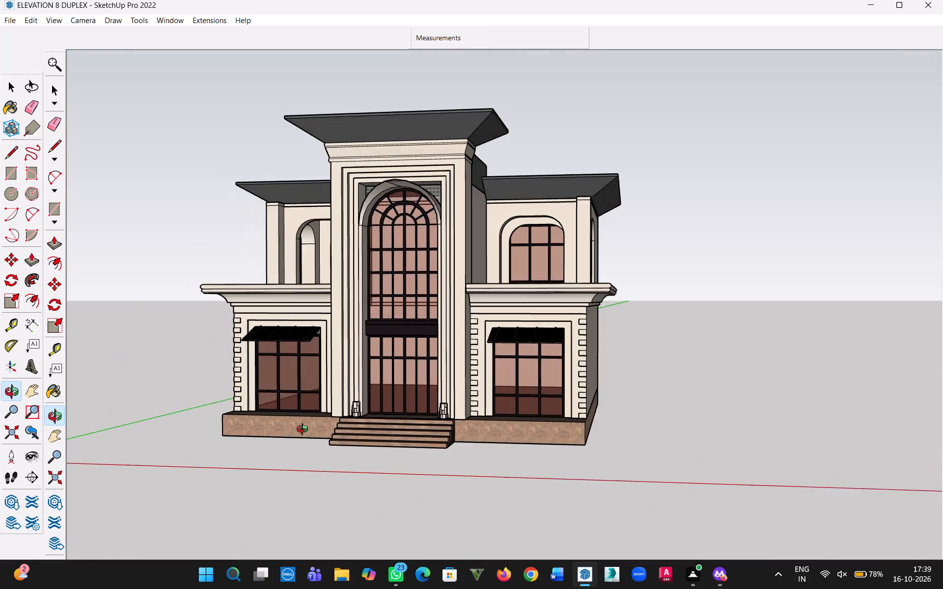
{"action": "left_click_drag", "start_coordinate": [305, 430], "coordinate": [516, 439]}
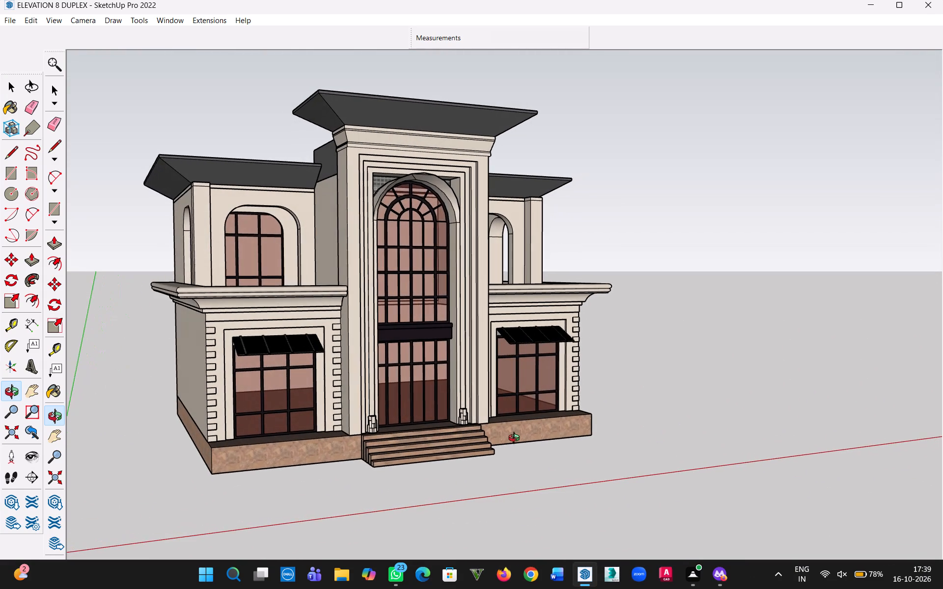
{"action": "left_click_drag", "start_coordinate": [516, 439], "coordinate": [516, 440]}
{"action": "left_click", "coordinate": [516, 440]}
{"action": "key", "text": "h"}
{"action": "left_click_drag", "start_coordinate": [482, 359], "coordinate": [388, 438]}
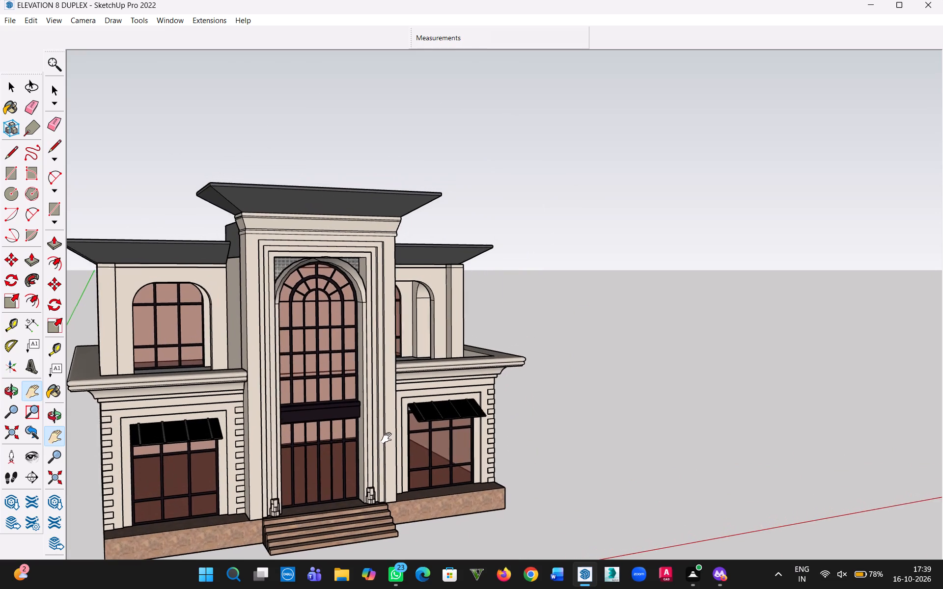
{"action": "left_click_drag", "start_coordinate": [388, 438], "coordinate": [388, 438]}
{"action": "left_click_drag", "start_coordinate": [388, 438], "coordinate": [366, 443]}
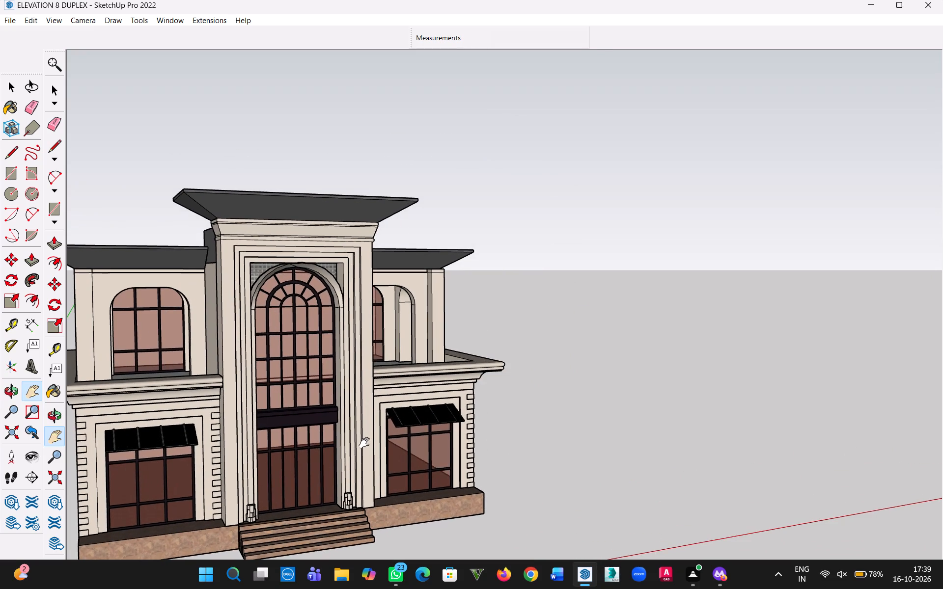
{"action": "key", "text": "o"}
{"action": "left_click_drag", "start_coordinate": [366, 443], "coordinate": [396, 429]}
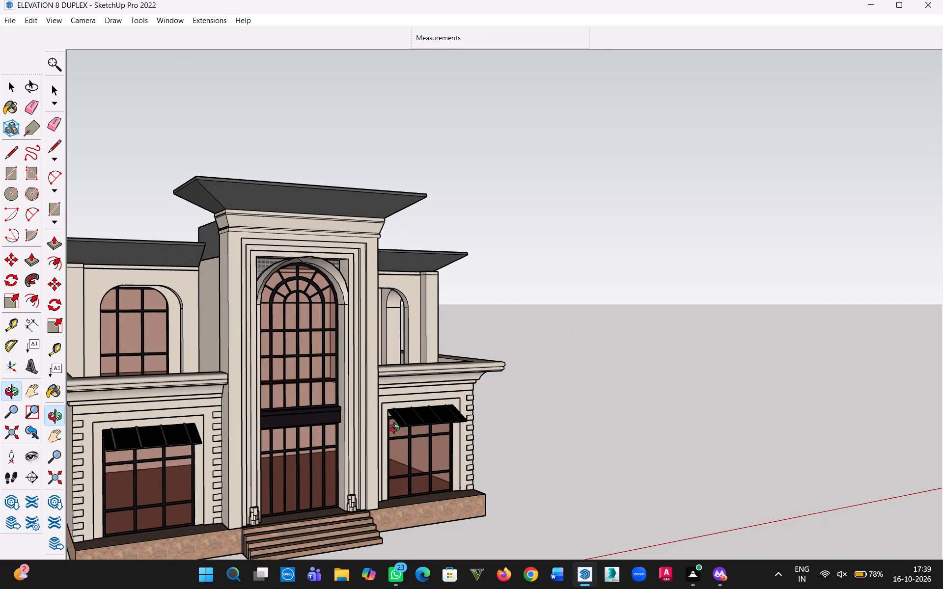
{"action": "key", "text": "h"}
{"action": "left_click_drag", "start_coordinate": [301, 445], "coordinate": [341, 405]}
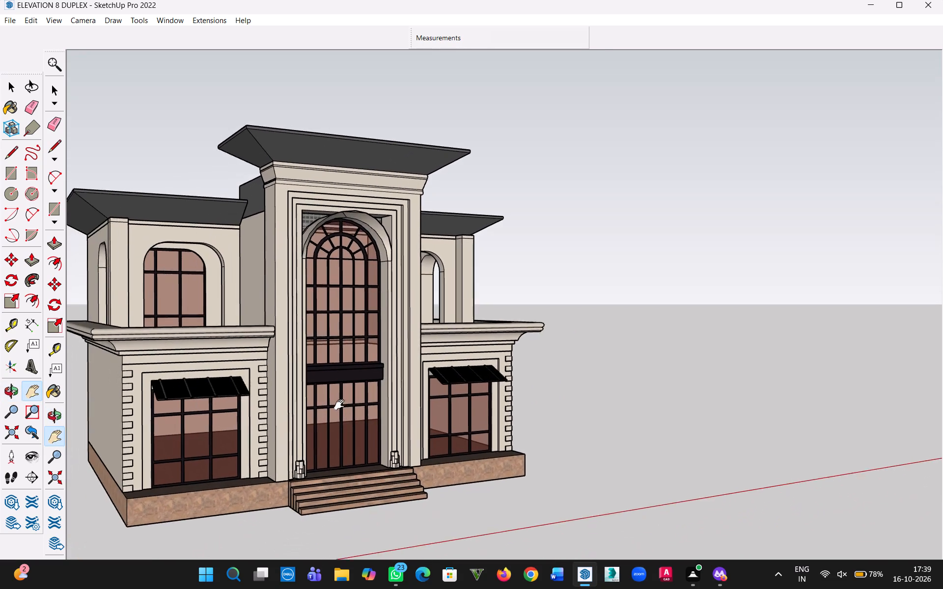
{"action": "left_click_drag", "start_coordinate": [341, 405], "coordinate": [357, 411]}
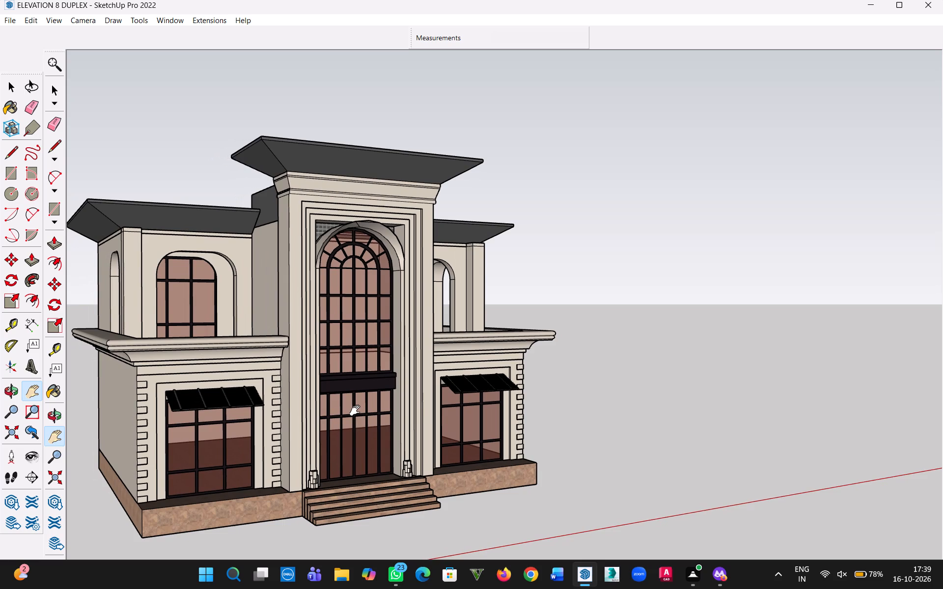
{"action": "left_click_drag", "start_coordinate": [357, 411], "coordinate": [363, 410]}
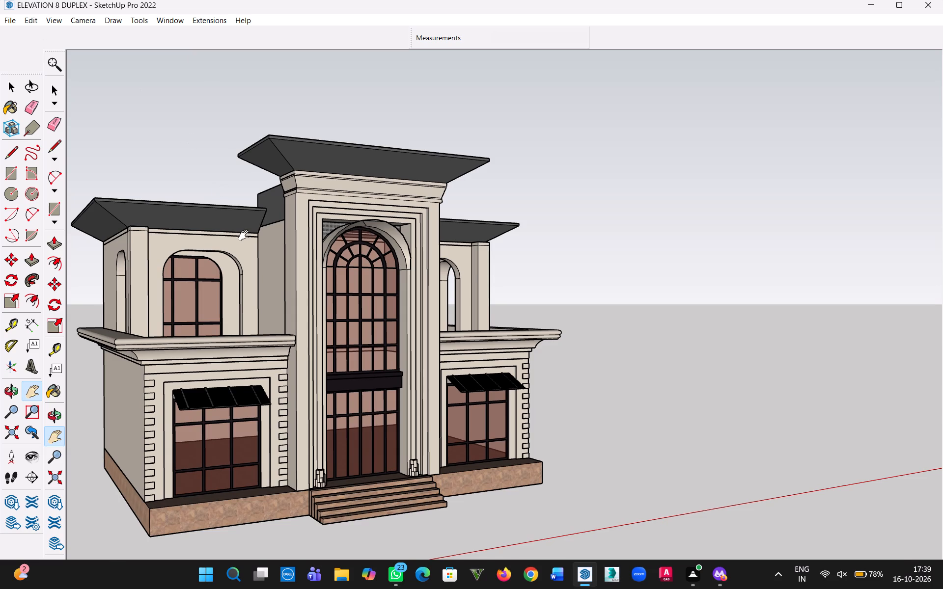
Frame the duplex in a close three-quarter front perspective that includes the roofs, both window awnings and the entrance steps.
{"action": "scroll", "coordinate": [246, 236], "scroll_direction": "up", "scroll_amount": 2, "text": "ctrl"}
{"action": "left_click_drag", "start_coordinate": [310, 389], "coordinate": [329, 356]}
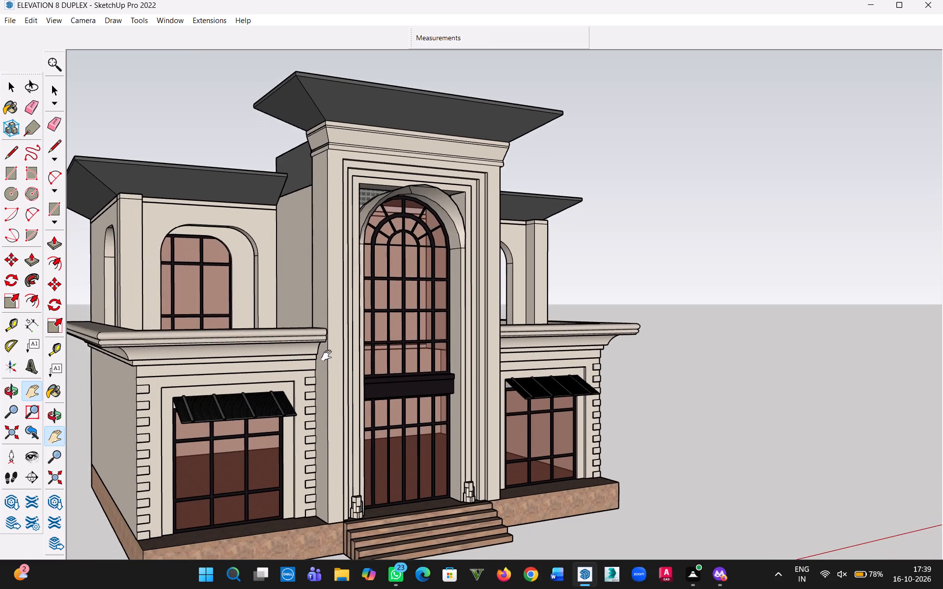
{"action": "left_click_drag", "start_coordinate": [329, 356], "coordinate": [340, 346]}
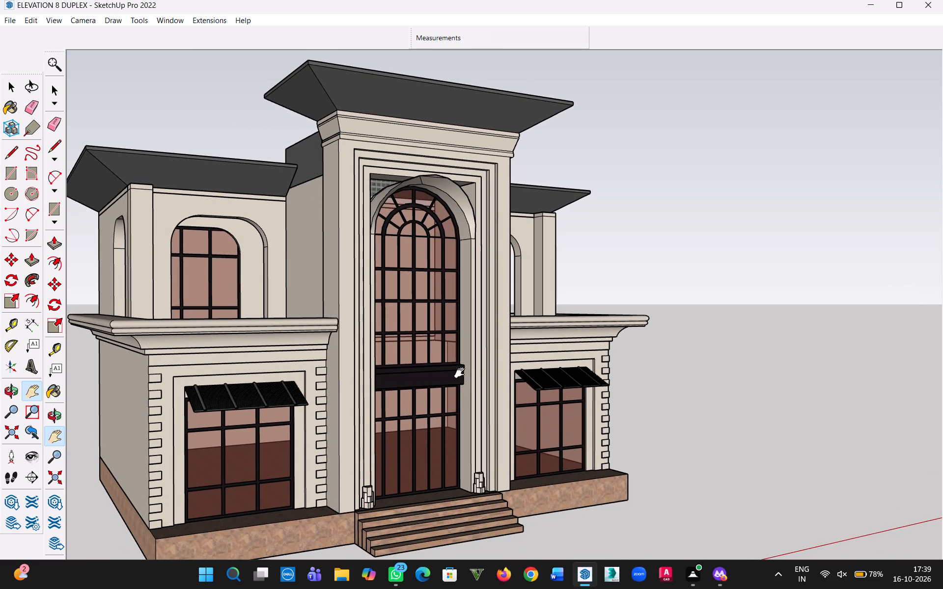
{"action": "key", "text": "o"}
{"action": "left_click_drag", "start_coordinate": [465, 373], "coordinate": [443, 380]}
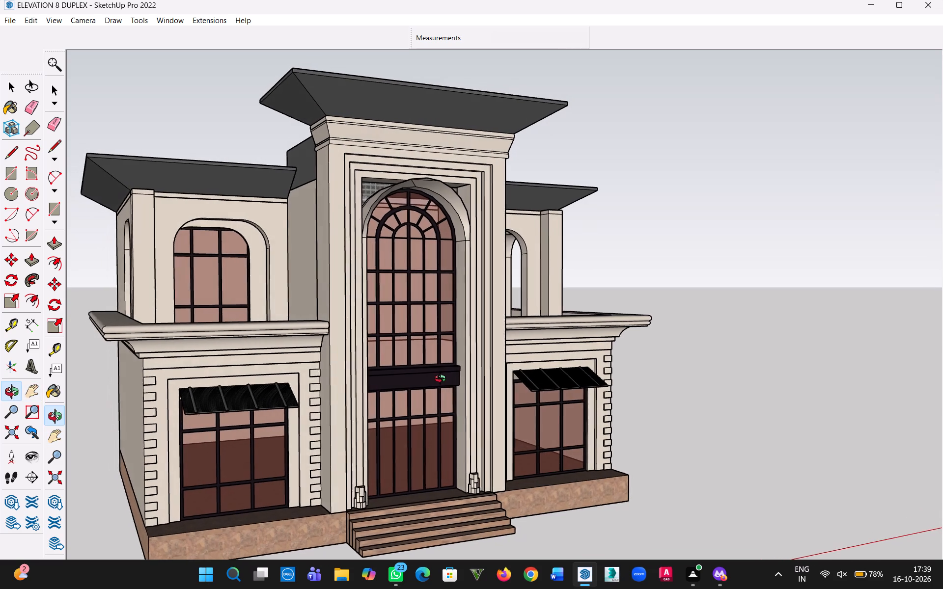
{"action": "left_click_drag", "start_coordinate": [443, 380], "coordinate": [447, 374]}
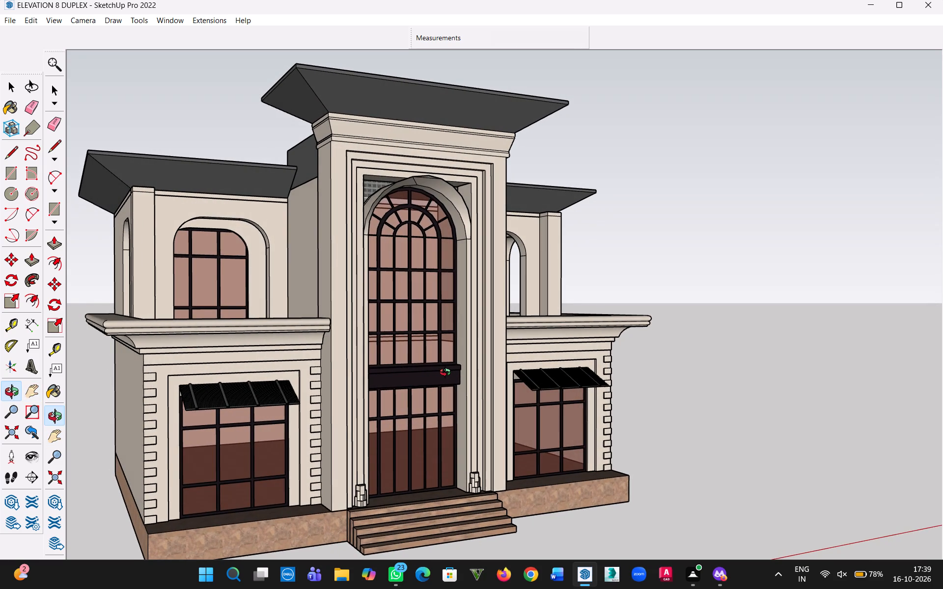
{"action": "left_click_drag", "start_coordinate": [422, 427], "coordinate": [422, 422]}
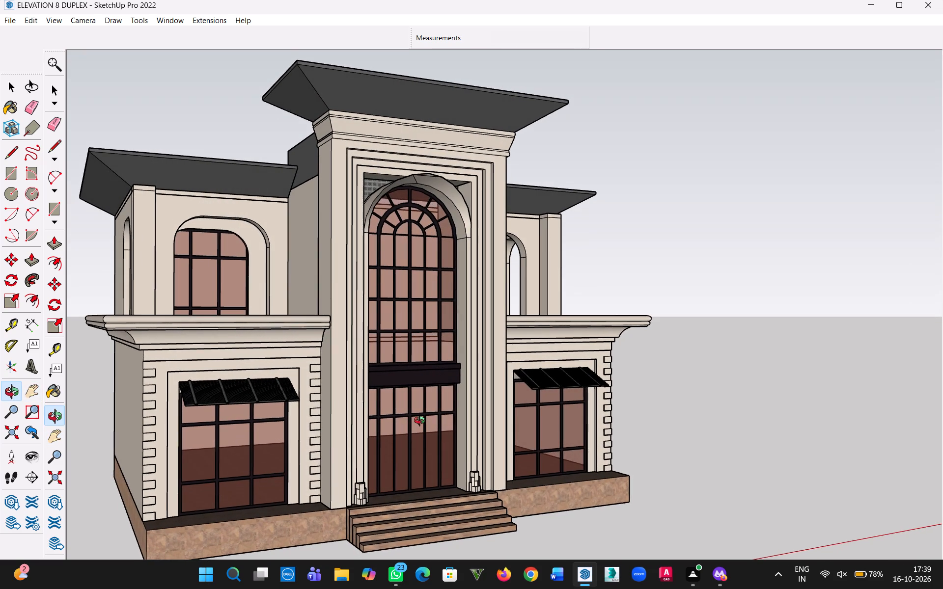
{"action": "left_click_drag", "start_coordinate": [422, 422], "coordinate": [419, 435]}
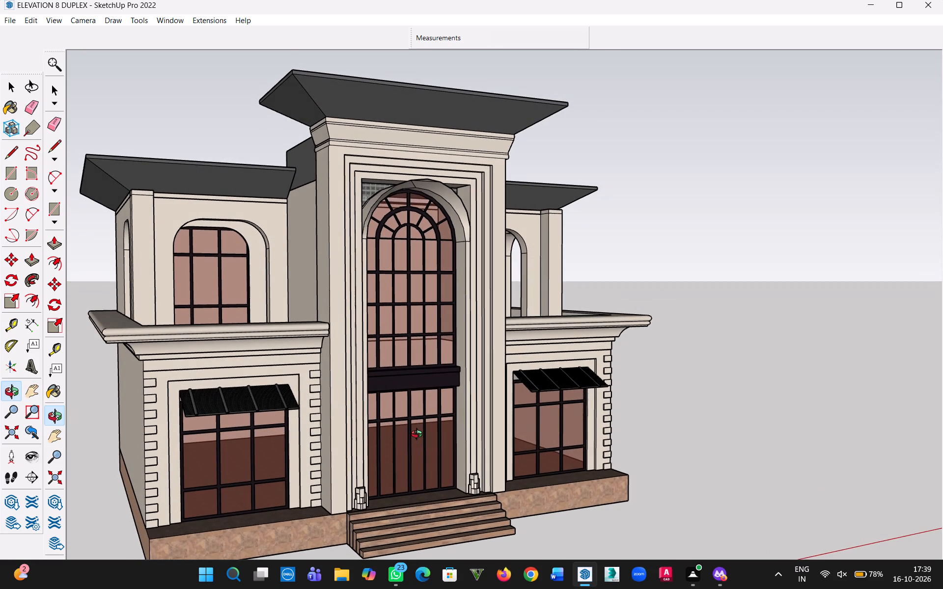
{"action": "key", "text": "h"}
{"action": "left_click_drag", "start_coordinate": [419, 452], "coordinate": [415, 441]}
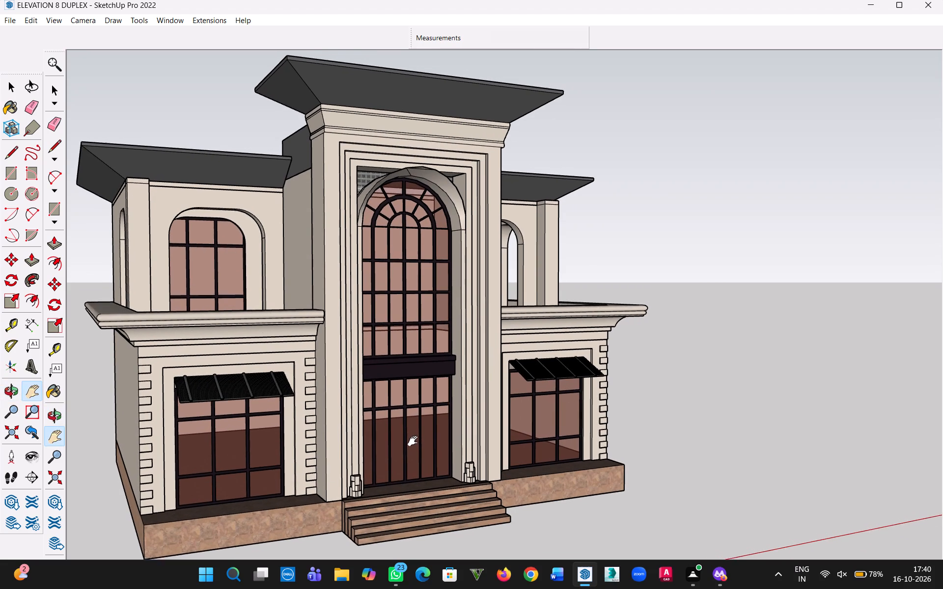
{"action": "left_click_drag", "start_coordinate": [415, 441], "coordinate": [415, 442]}
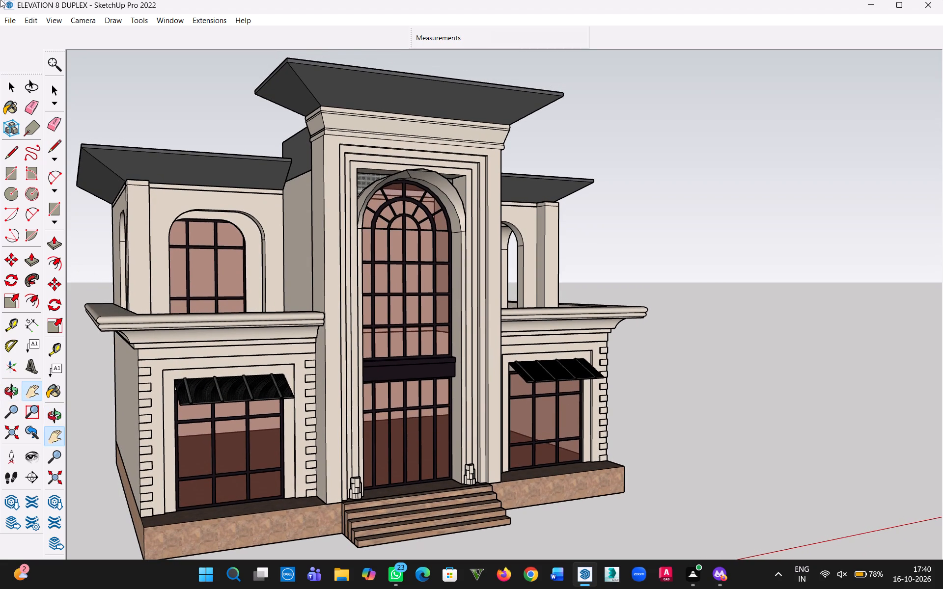
Save the duplex file.
{"action": "left_click", "coordinate": [10, 19]}
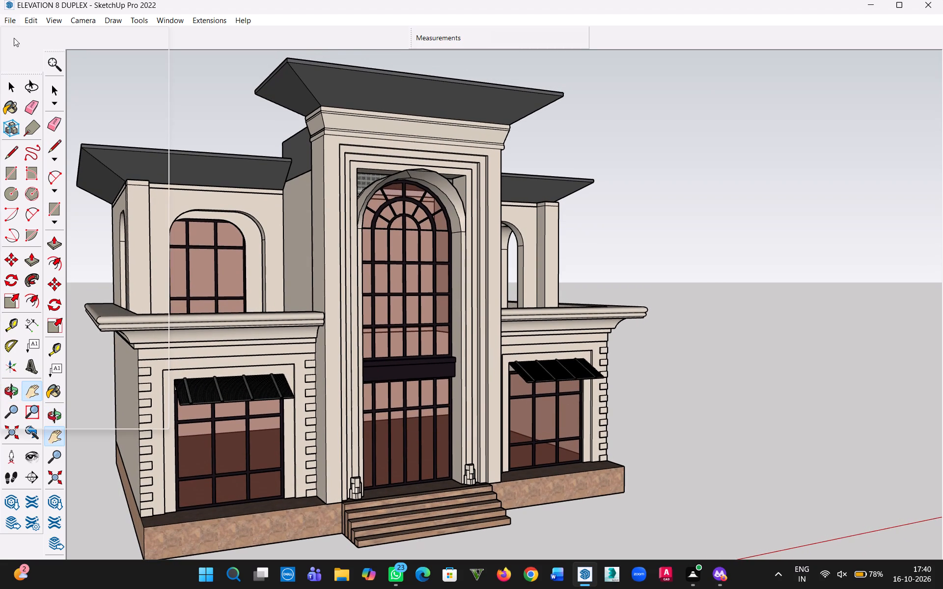
{"action": "left_click", "coordinate": [38, 72]}
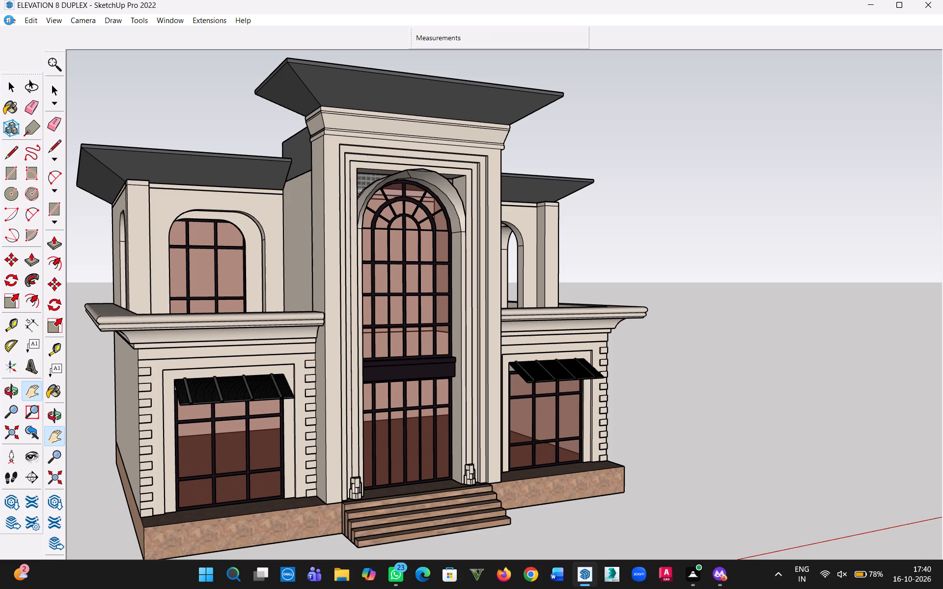
Export the current view as a 2D PDF named ELEVATION 8 DUPLEX into the WORK26 folder on the Desktop.
{"action": "left_click", "coordinate": [9, 20]}
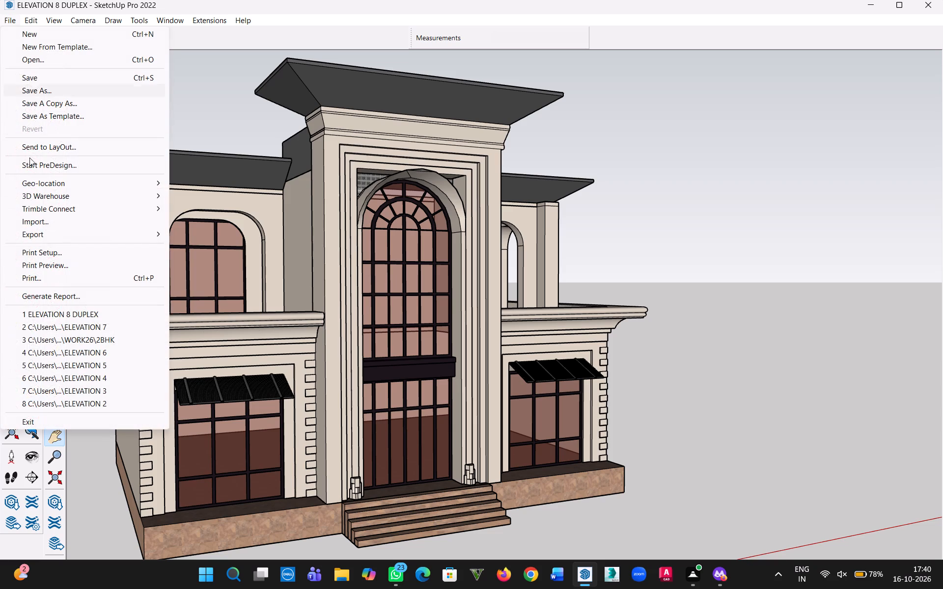
{"action": "left_click", "coordinate": [53, 235]}
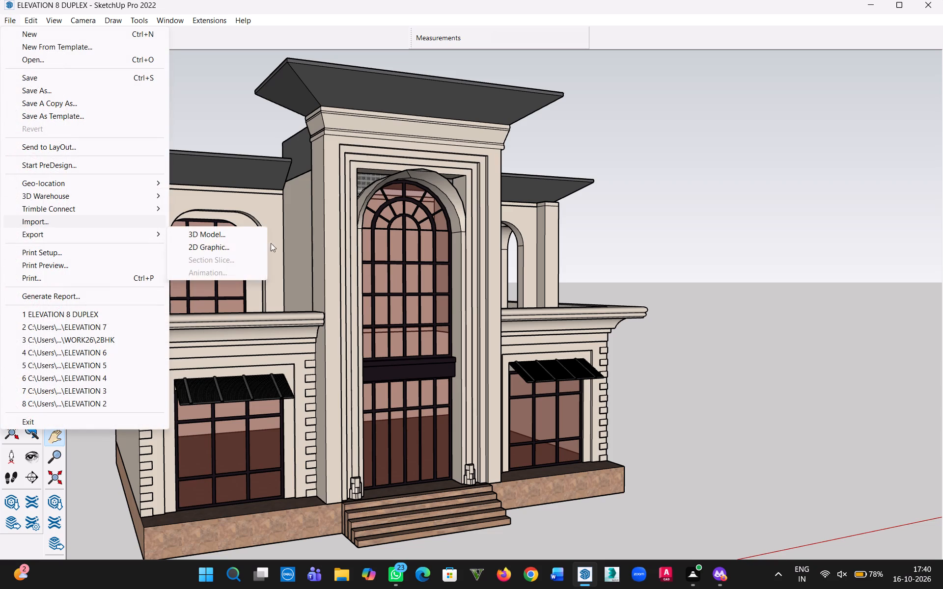
{"action": "left_click", "coordinate": [222, 247]}
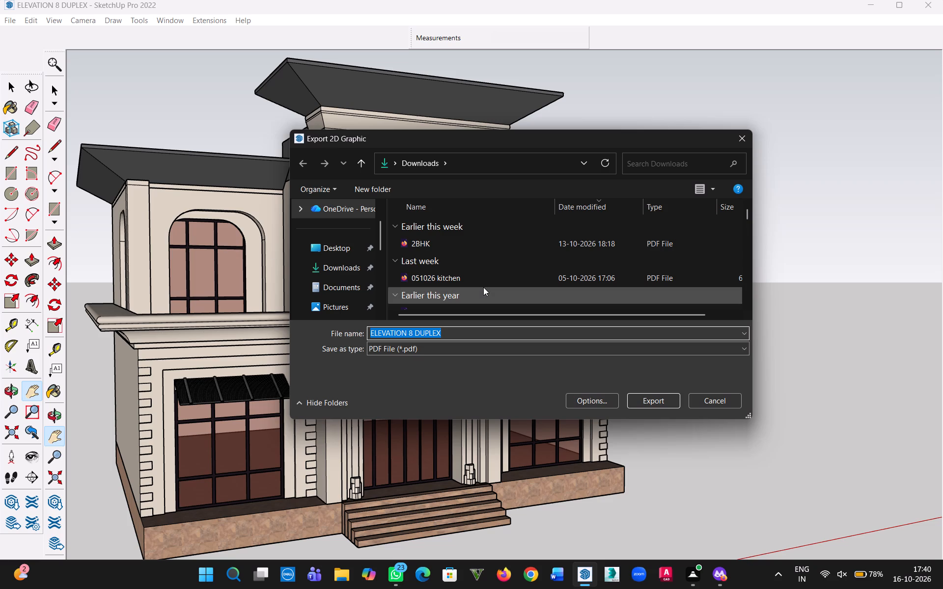
{"action": "left_click", "coordinate": [332, 247]}
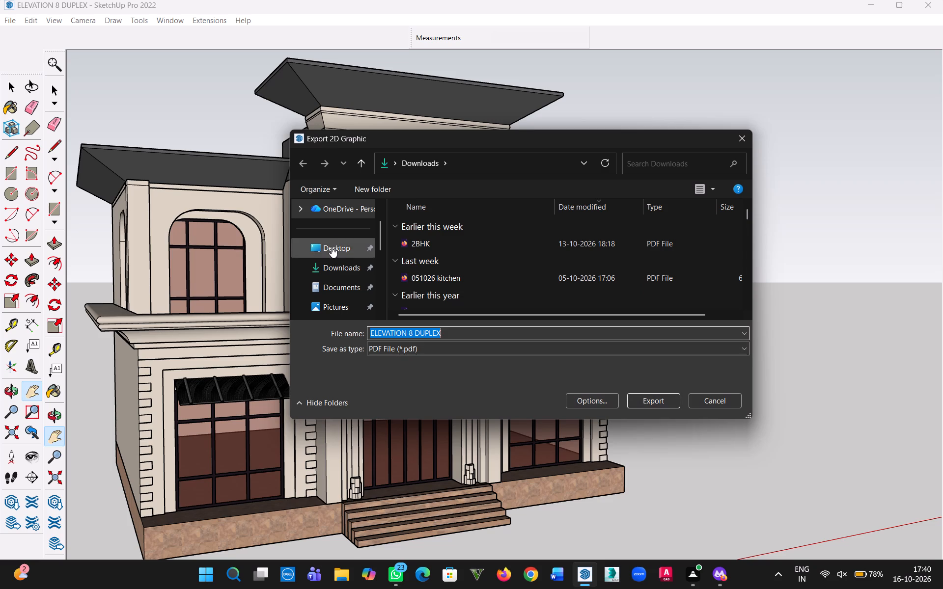
{"action": "double_click", "coordinate": [693, 251]}
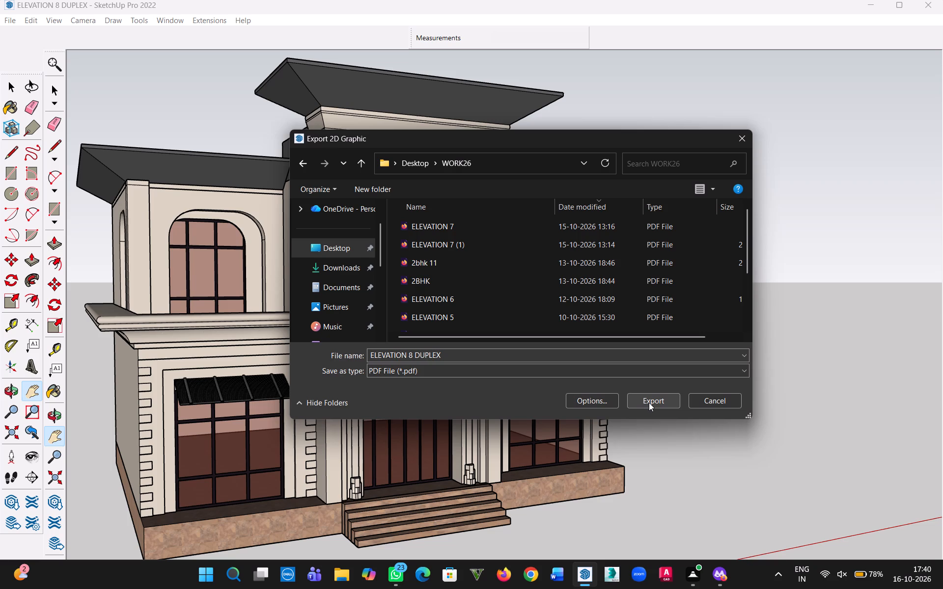
{"action": "left_click", "coordinate": [649, 402]}
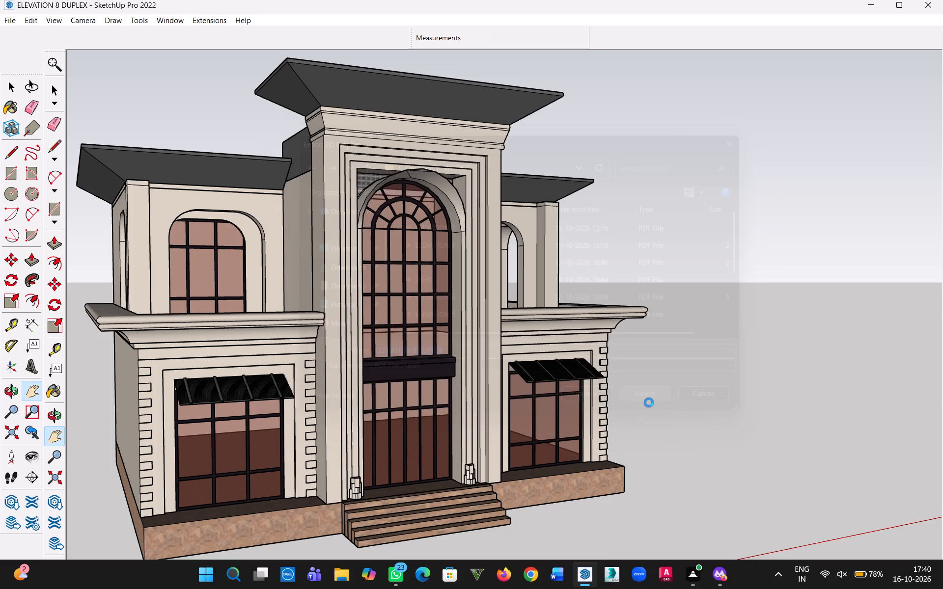